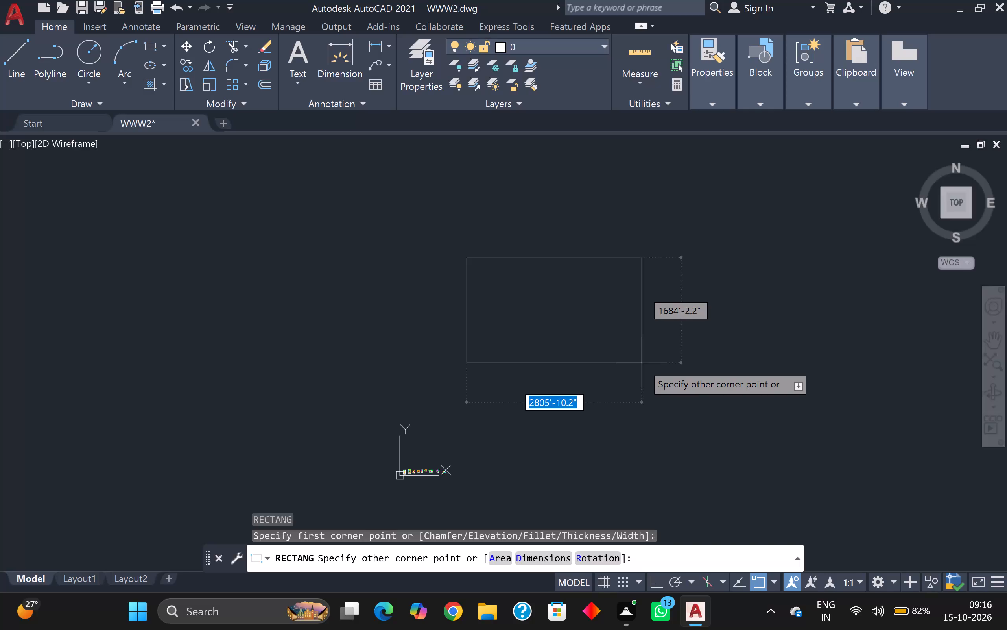
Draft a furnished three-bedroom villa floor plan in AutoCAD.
Draw a rectangle by dimensions, 40' long and 60' wide, from the first corner already placed.
{"action": "key", "text": "d"}
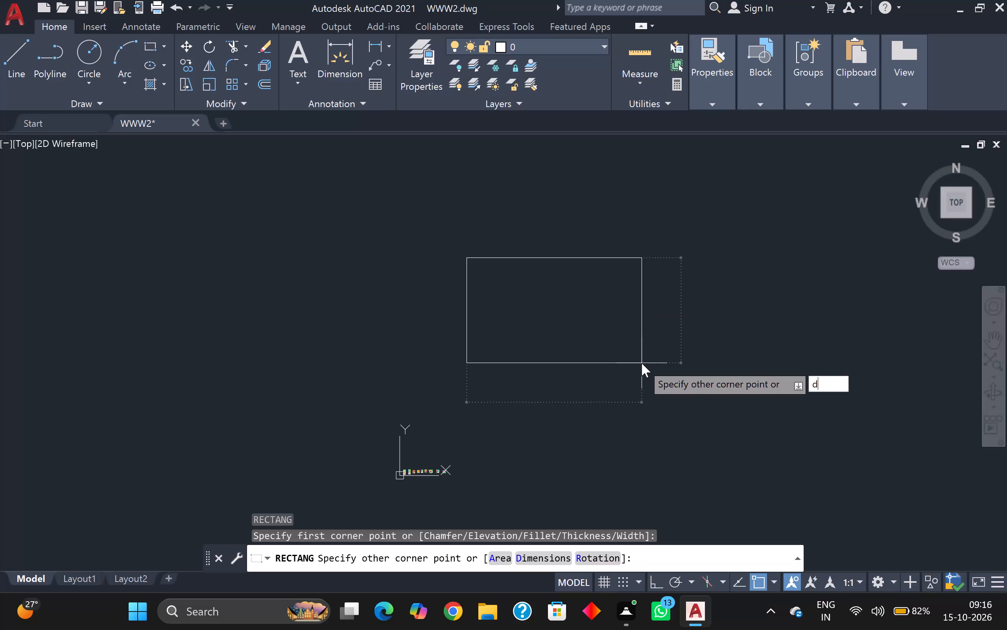
{"action": "key", "text": "Return"}
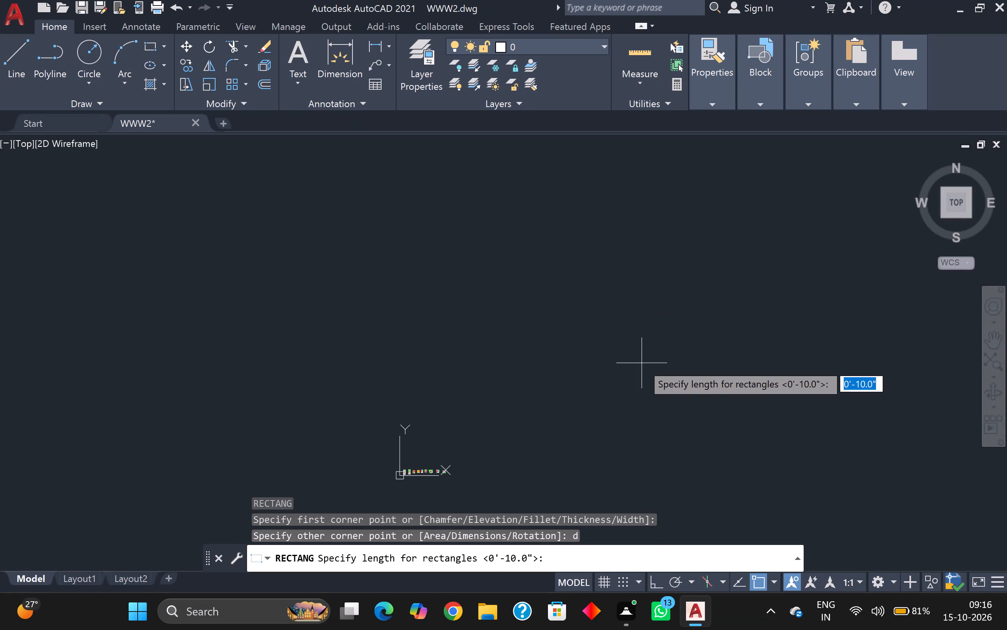
{"action": "key", "text": "4"}
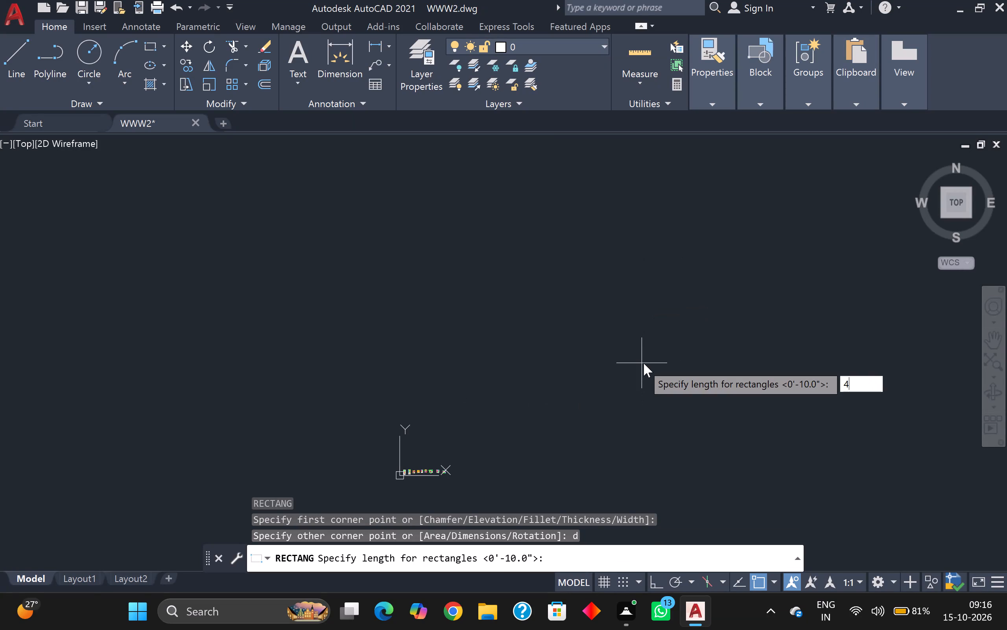
{"action": "key", "text": "0"}
{"action": "key", "text": "apostrophe"}
{"action": "key", "text": "Return"}
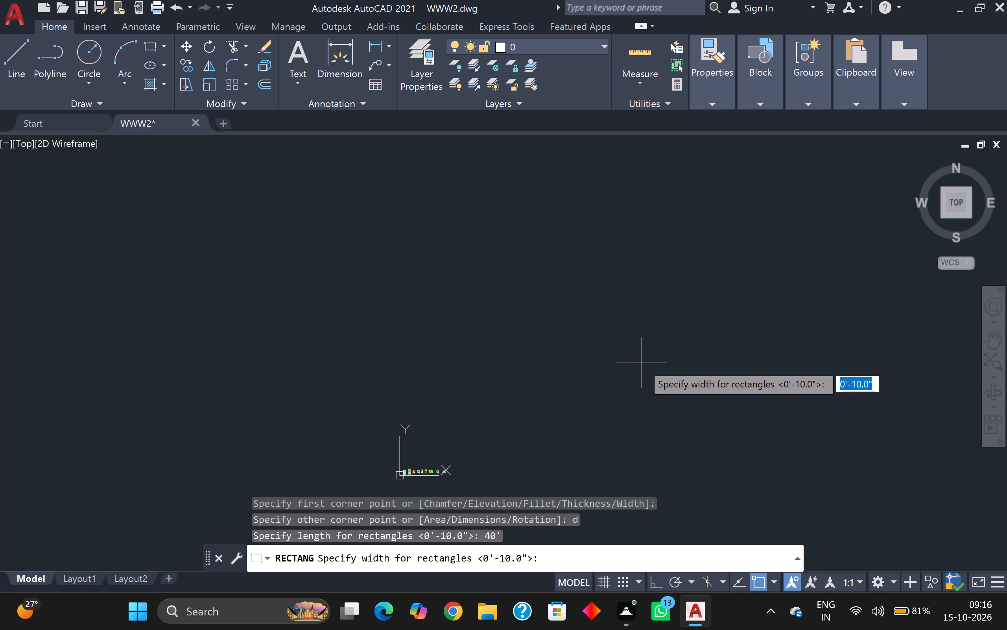
{"action": "key", "text": "6"}
{"action": "type", "text": "0'"}
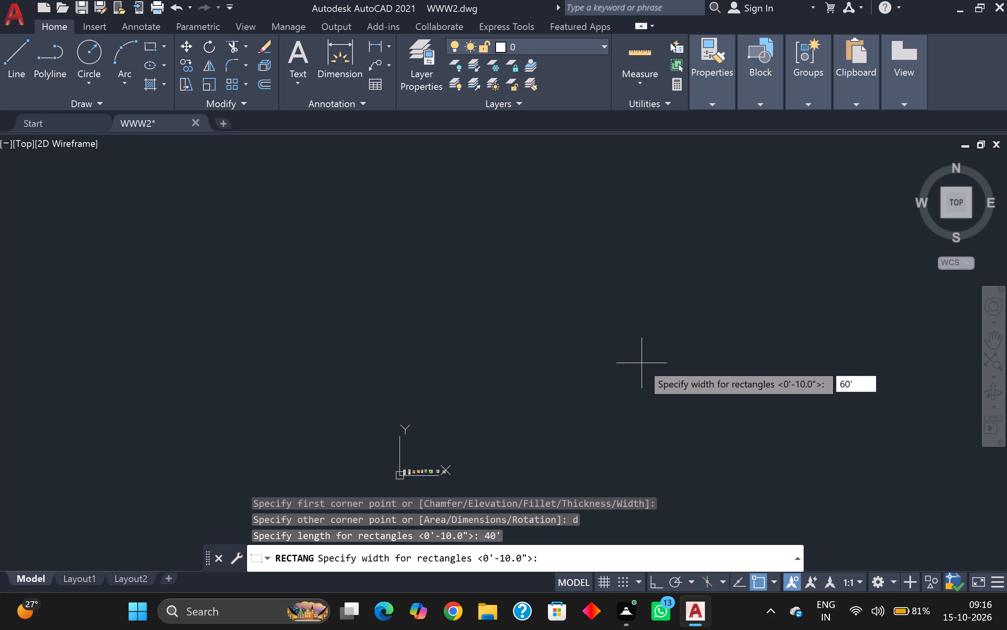
{"action": "key", "text": "Return"}
{"action": "left_click", "coordinate": [481, 175]}
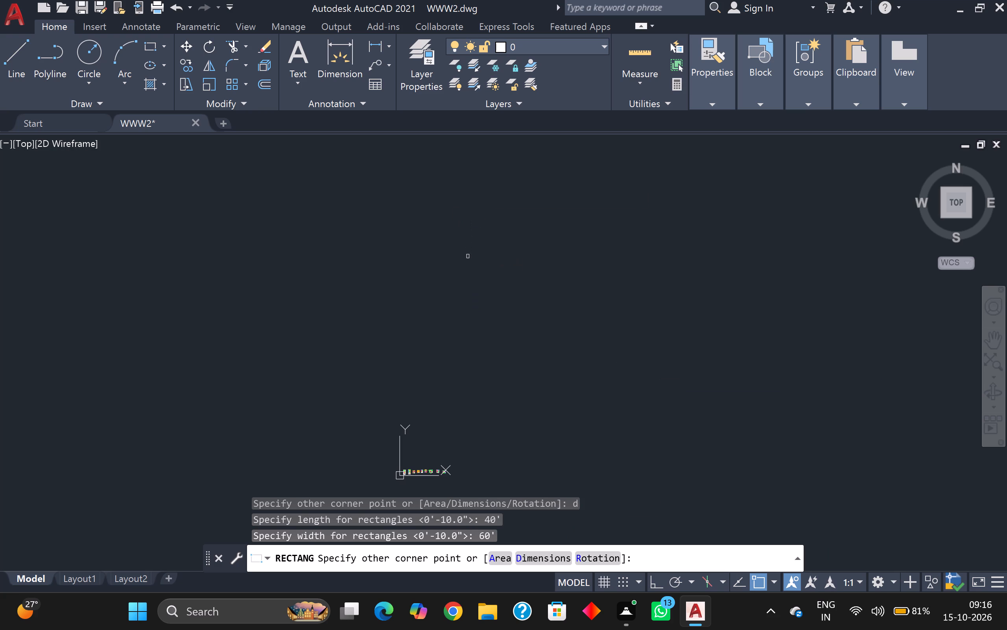
Offset the 40' by 60' rectangle 2' inward.
{"action": "scroll", "coordinate": [481, 281], "scroll_direction": "up", "scroll_amount": 1}
{"action": "middle_click_drag", "start_coordinate": [481, 280], "coordinate": [523, 442]}
{"action": "scroll", "coordinate": [523, 442], "scroll_direction": "up", "scroll_amount": 1}
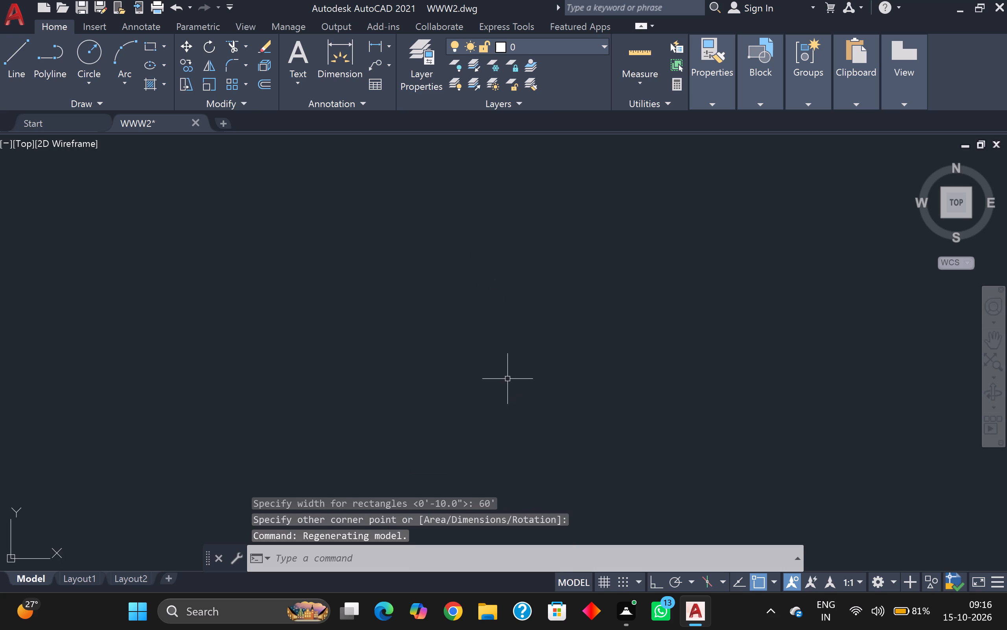
{"action": "scroll", "coordinate": [507, 379], "scroll_direction": "down", "scroll_amount": 5}
{"action": "scroll", "coordinate": [548, 421], "scroll_direction": "up", "scroll_amount": 4}
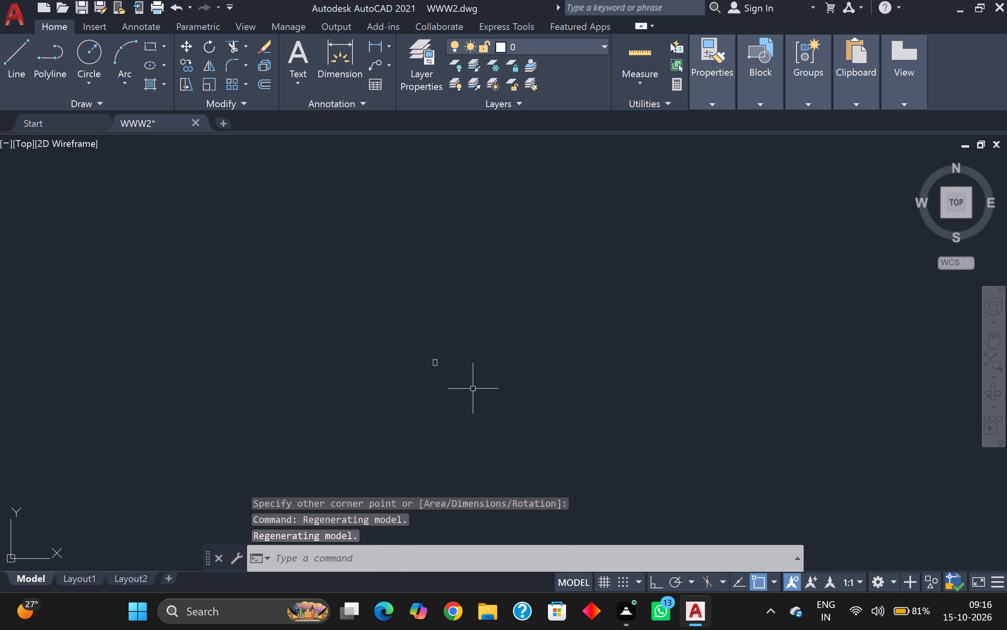
{"action": "scroll", "coordinate": [445, 364], "scroll_direction": "up", "scroll_amount": 3}
{"action": "scroll", "coordinate": [382, 381], "scroll_direction": "up", "scroll_amount": 4}
{"action": "middle_click_drag", "start_coordinate": [452, 333], "coordinate": [435, 376]}
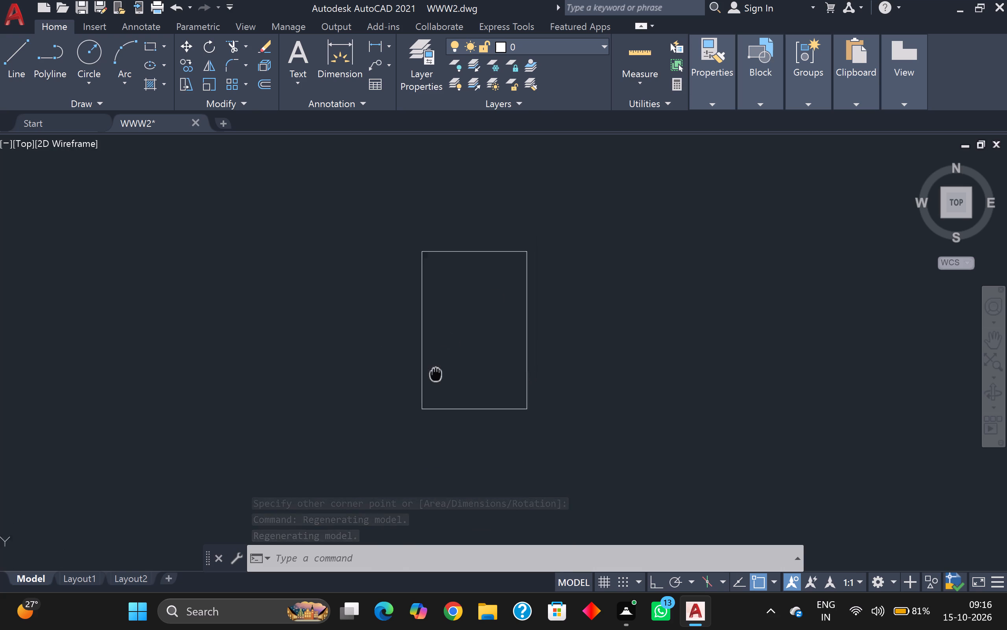
{"action": "middle_click_drag", "start_coordinate": [435, 376], "coordinate": [435, 378]}
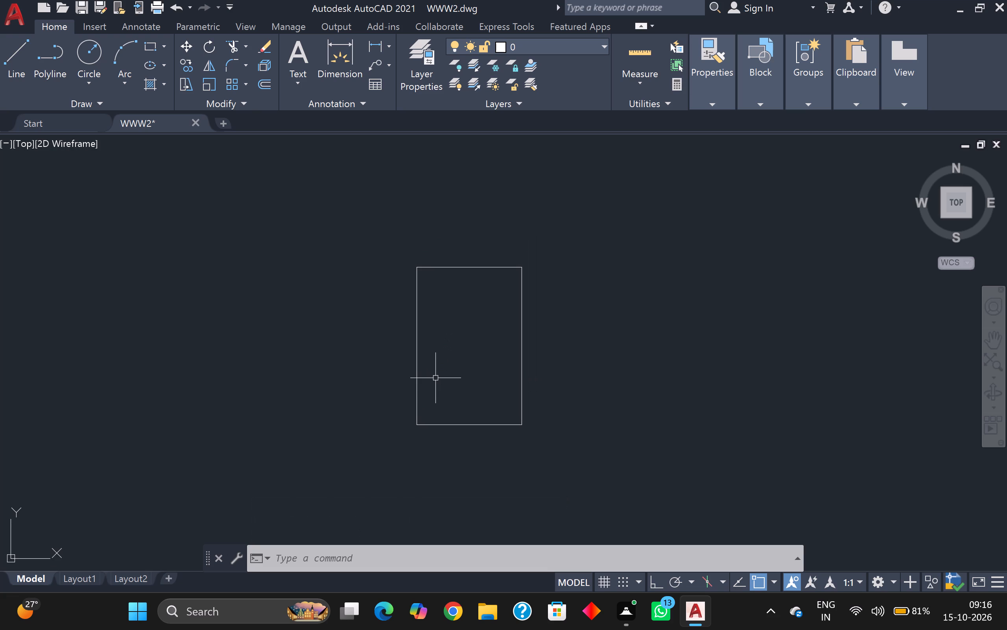
{"action": "key", "text": "o"}
{"action": "key", "text": "Return"}
{"action": "key", "text": "Return"}
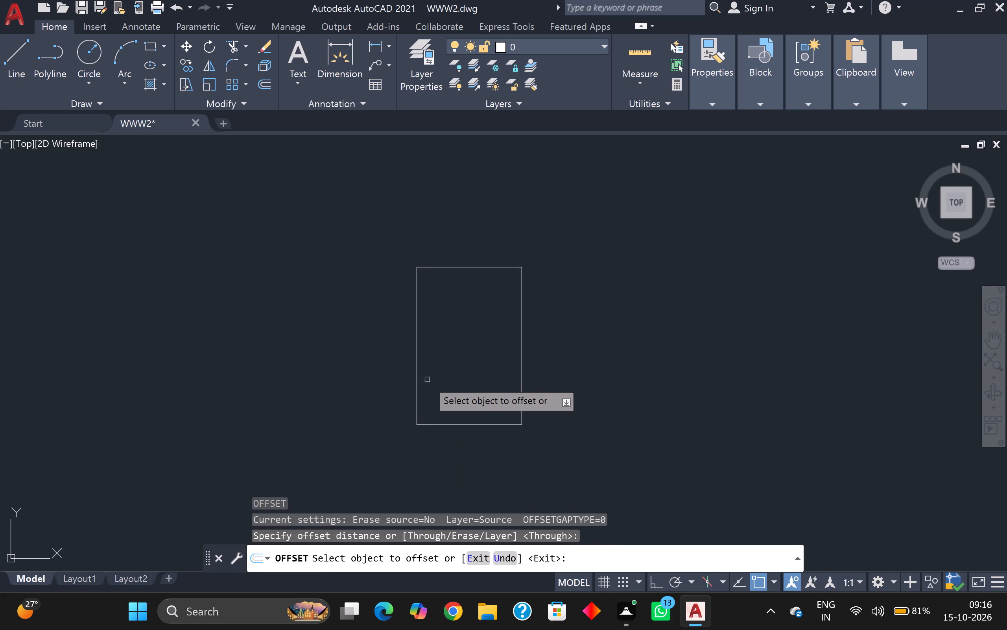
{"action": "left_click", "coordinate": [418, 373]}
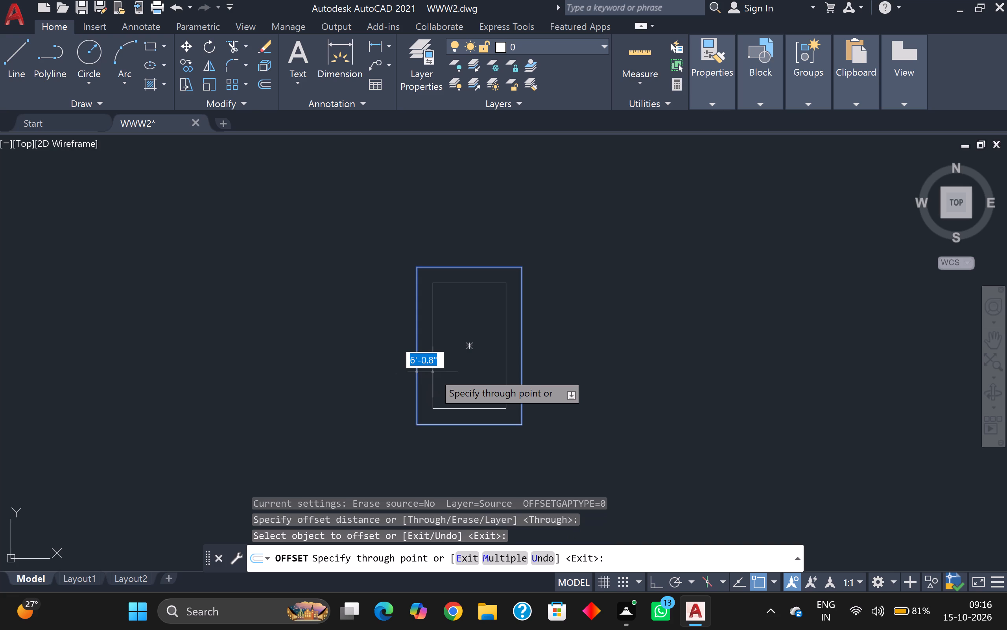
{"action": "key", "text": "9"}
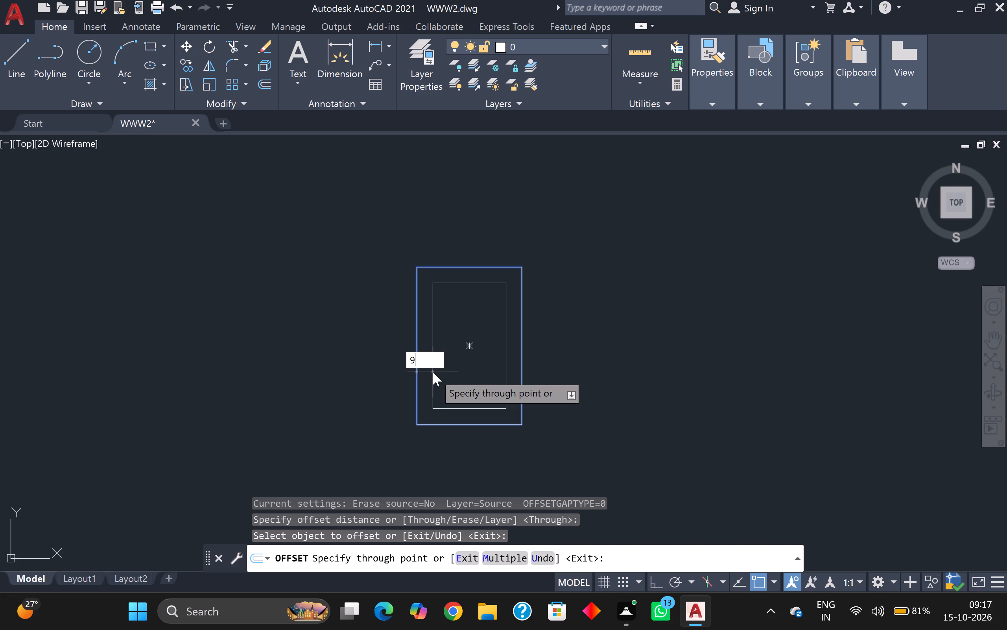
{"action": "key", "text": "2"}
{"action": "key", "text": "BackSpace"}
{"action": "key", "text": "BackSpace"}
{"action": "key", "text": "2"}
{"action": "key", "text": "apostrophe"}
{"action": "key", "text": "Return"}
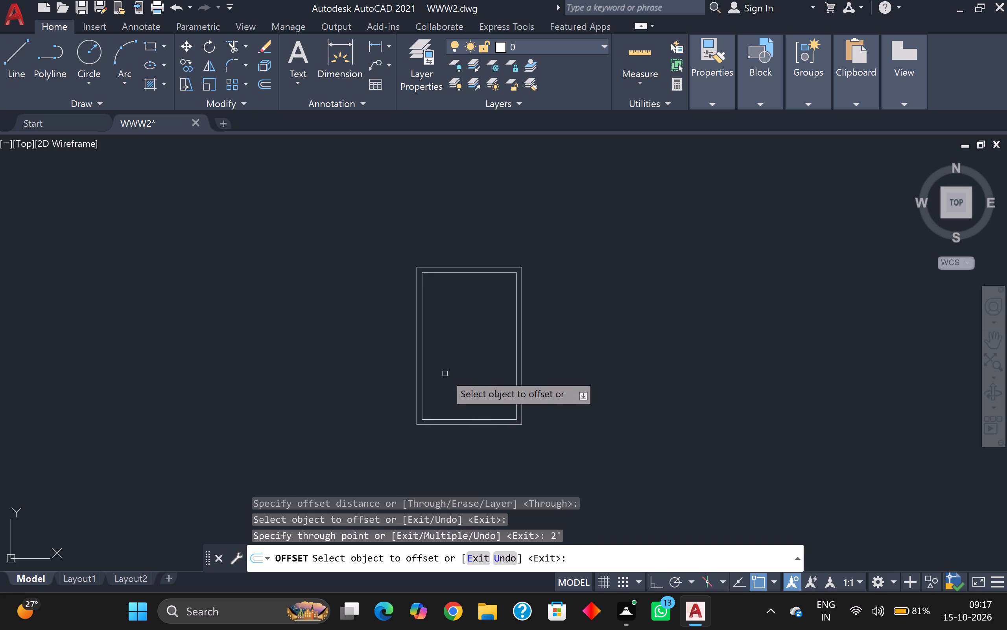
Offset the inner rectangle a further 9" inward to form the wall thickness, and end the Offset command.
{"action": "left_click", "coordinate": [420, 353]}
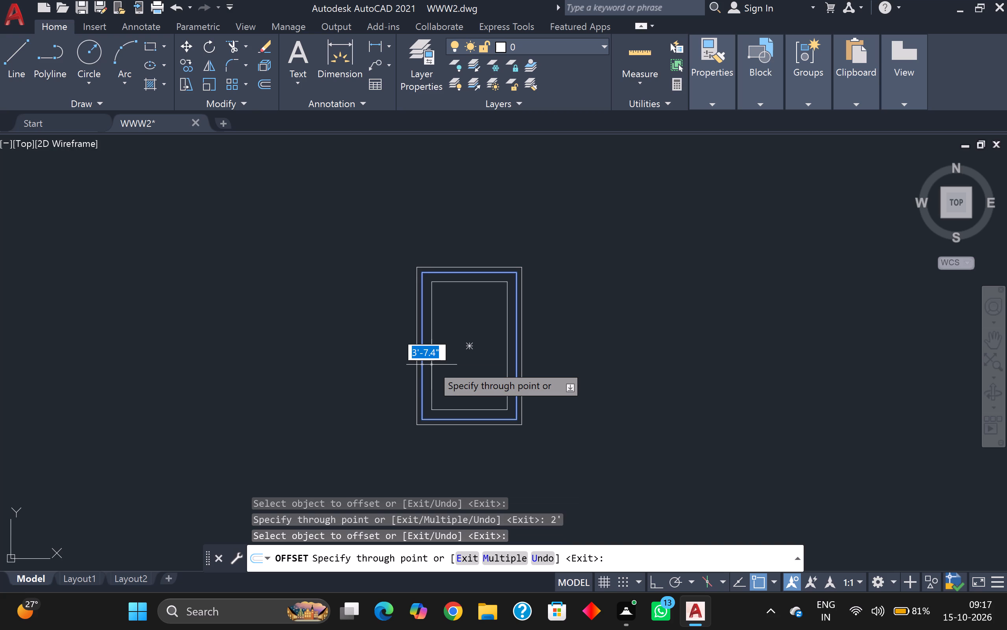
{"action": "key", "text": "9"}
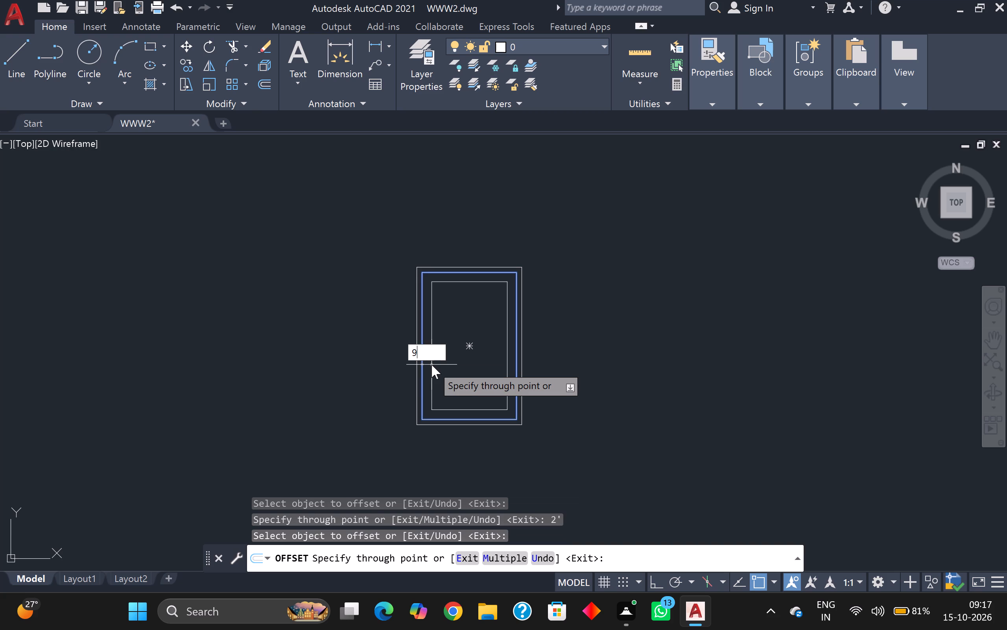
{"action": "key", "text": "Return"}
{"action": "scroll", "coordinate": [432, 365], "scroll_direction": "up", "scroll_amount": 2}
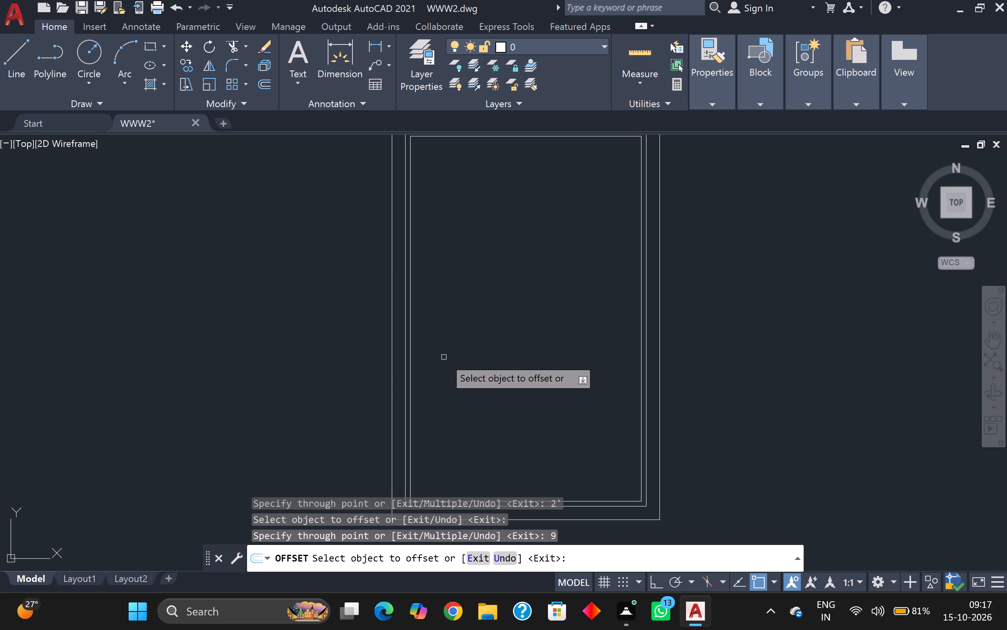
{"action": "scroll", "coordinate": [441, 355], "scroll_direction": "down", "scroll_amount": 2}
{"action": "scroll", "coordinate": [423, 341], "scroll_direction": "up", "scroll_amount": 5}
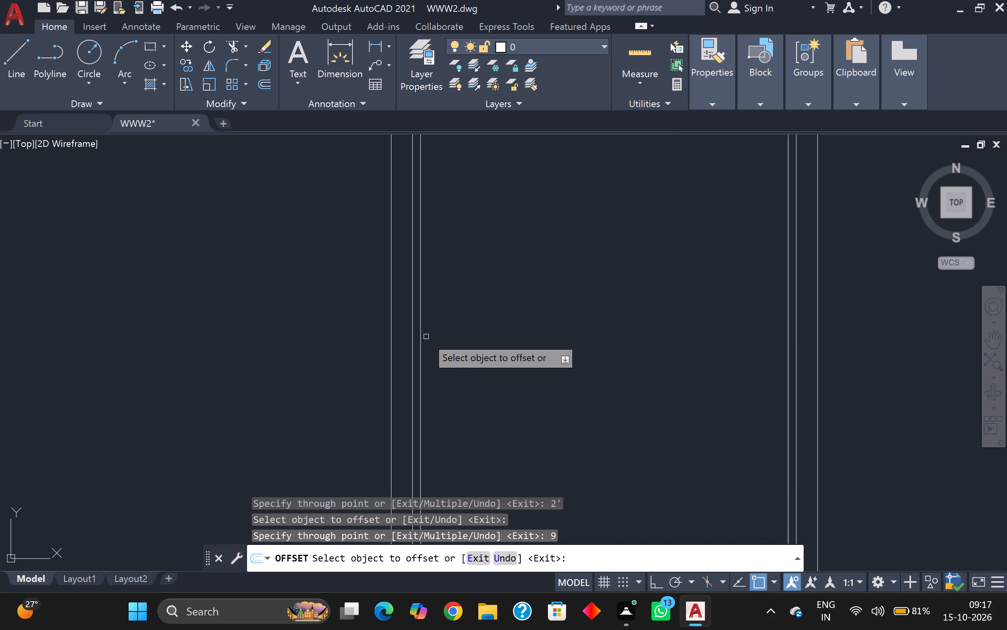
{"action": "scroll", "coordinate": [426, 337], "scroll_direction": "down", "scroll_amount": 1}
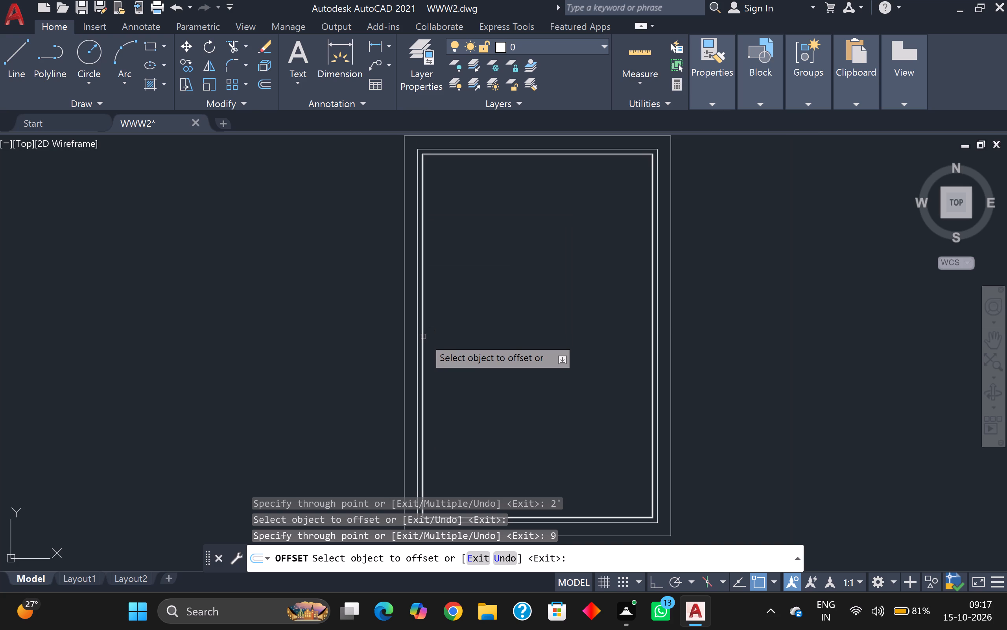
{"action": "key", "text": "Escape"}
Explode the innermost rectangle into separate lines.
{"action": "key", "text": "x"}
{"action": "key", "text": "Return"}
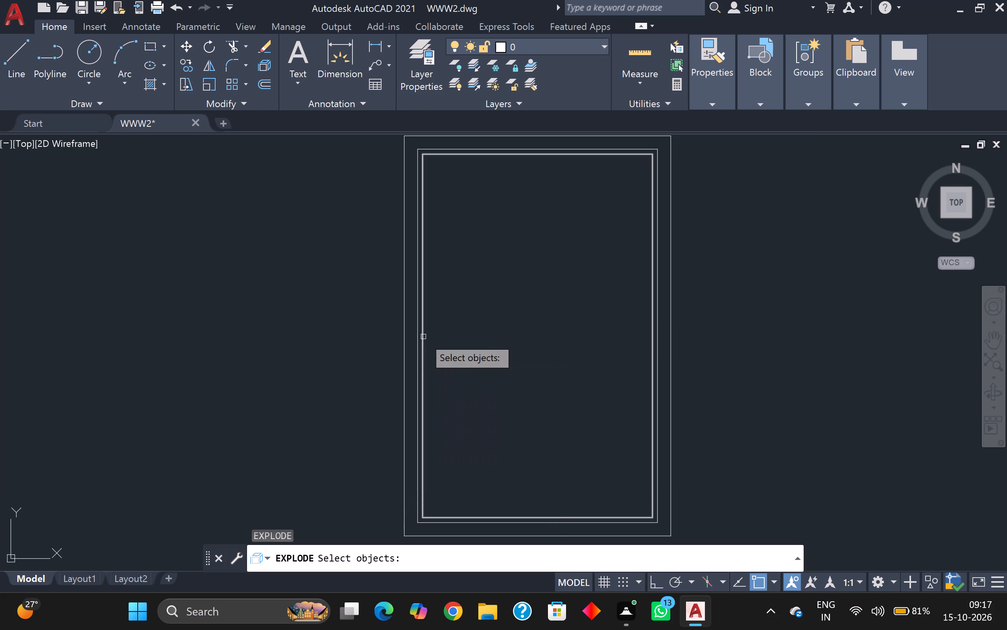
{"action": "left_click", "coordinate": [423, 337]}
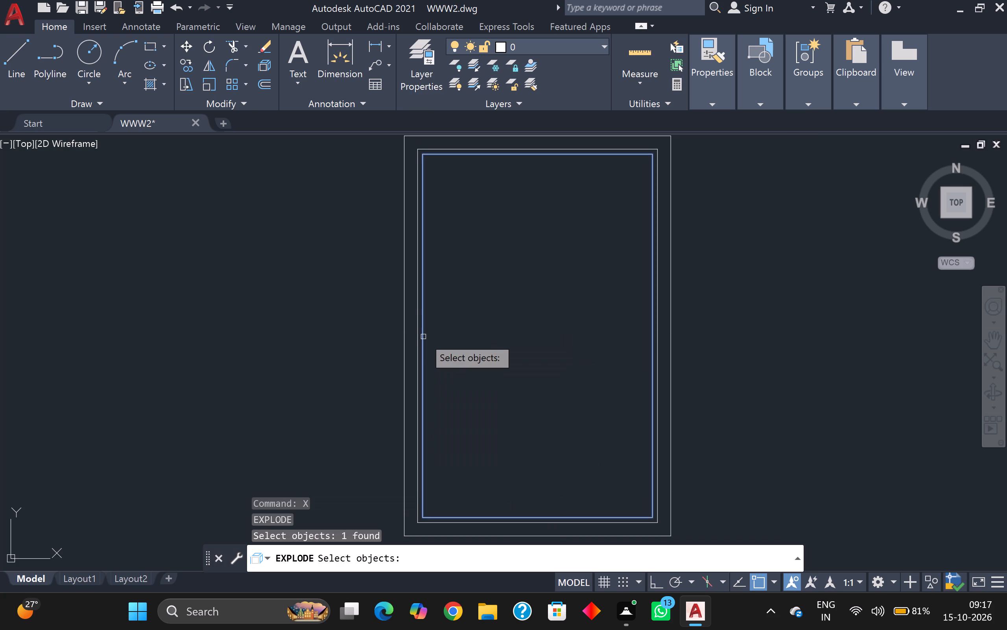
{"action": "key", "text": "Return"}
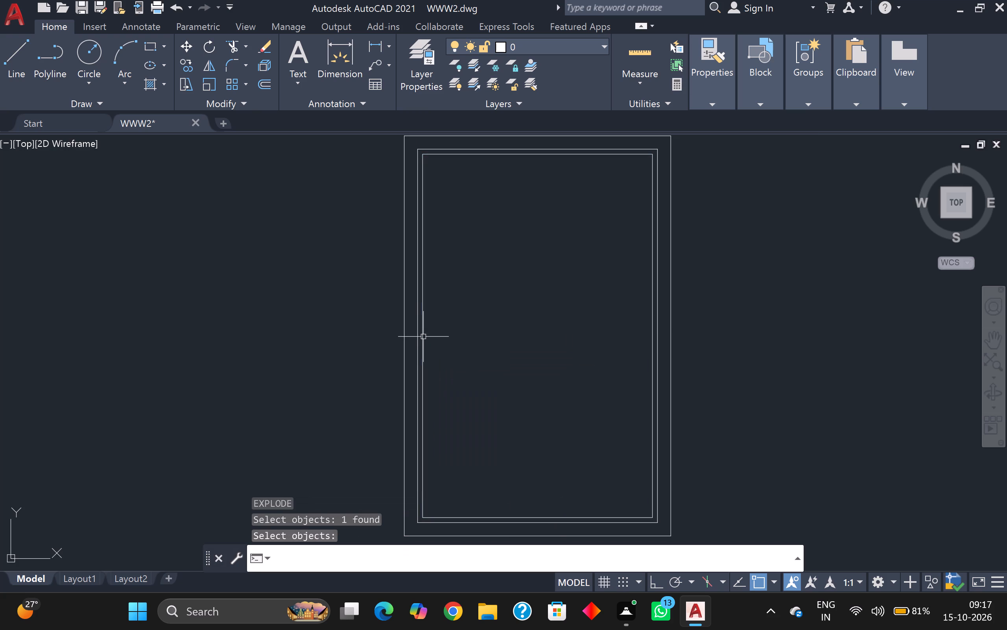
Offset the innermost rectangle's left vertical line 12' toward the inside of the plan.
{"action": "key", "text": "i"}
{"action": "key", "text": "BackSpace"}
{"action": "key", "text": "o"}
{"action": "key", "text": "Return"}
{"action": "key", "text": "Return"}
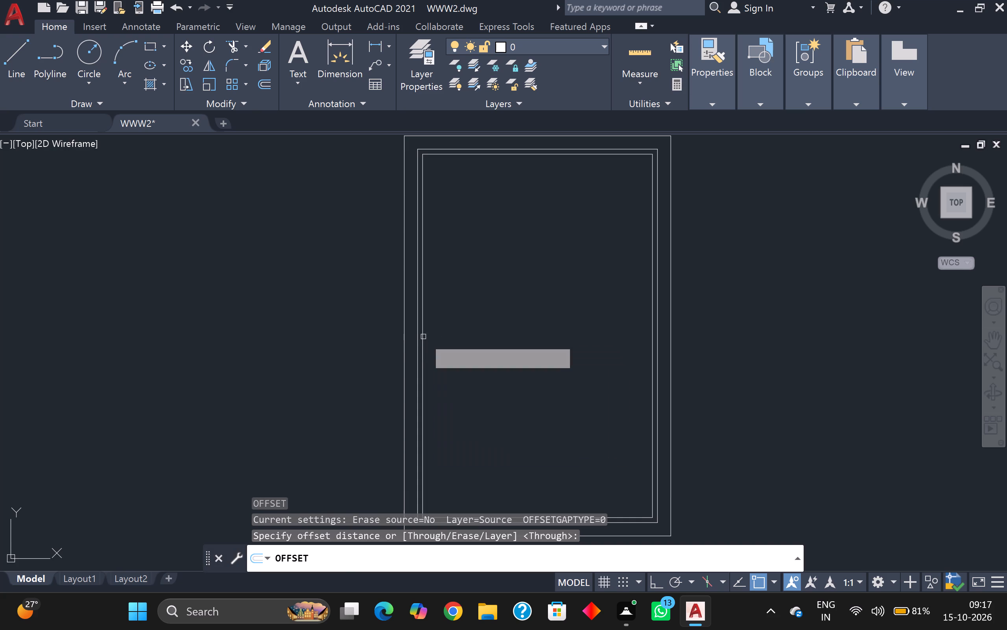
{"action": "left_click", "coordinate": [424, 315]}
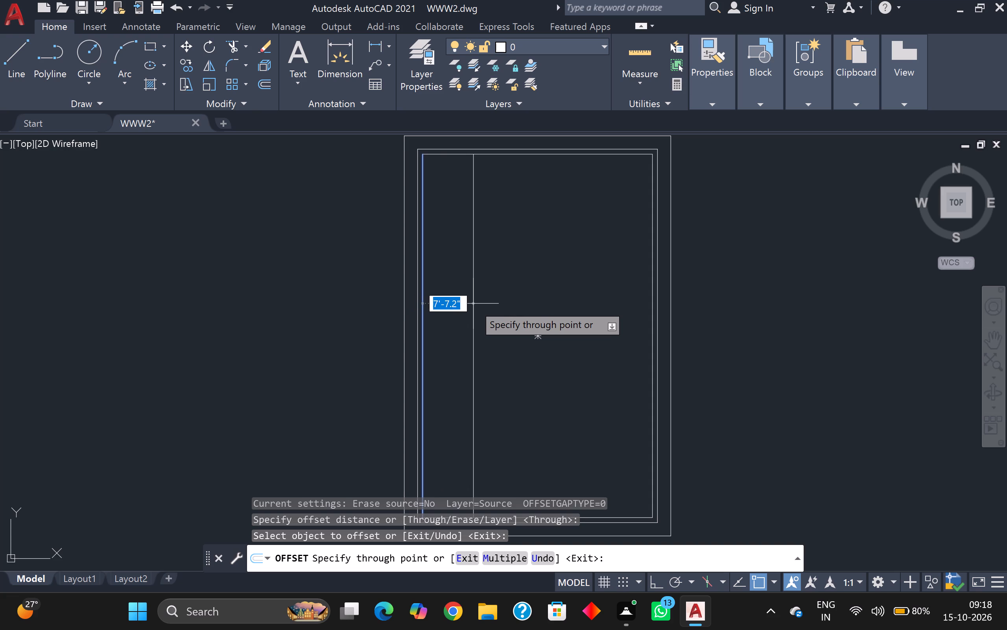
{"action": "type", "text": "12"}
{"action": "key", "text": "apostrophe"}
{"action": "key", "text": "Return"}
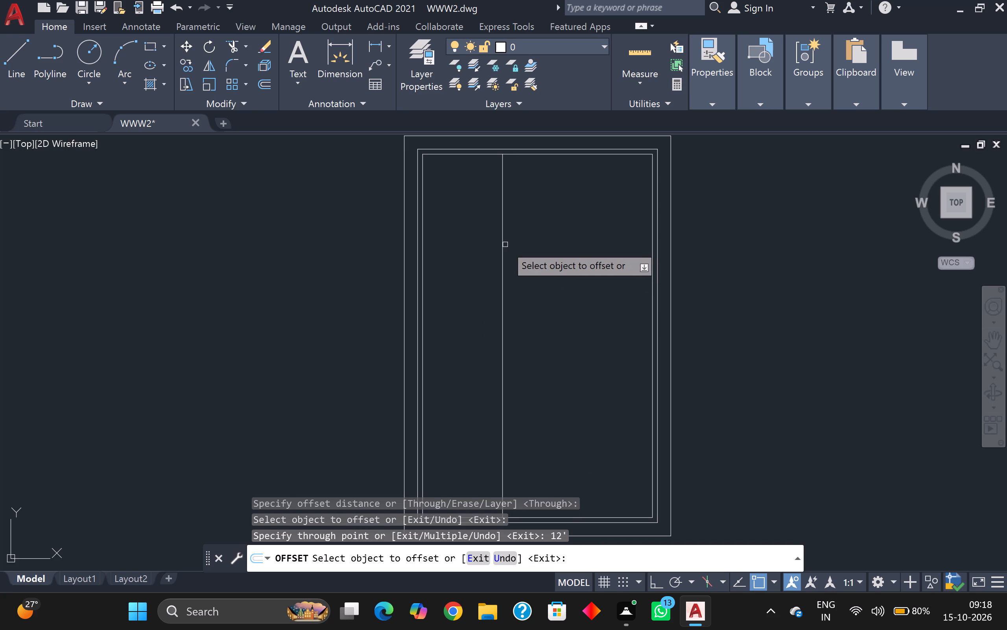
Offset the innermost rectangle's right vertical line 12' toward the inside of the plan.
{"action": "left_click", "coordinate": [653, 230]}
{"action": "type", "text": "12'"}
{"action": "key", "text": "Return"}
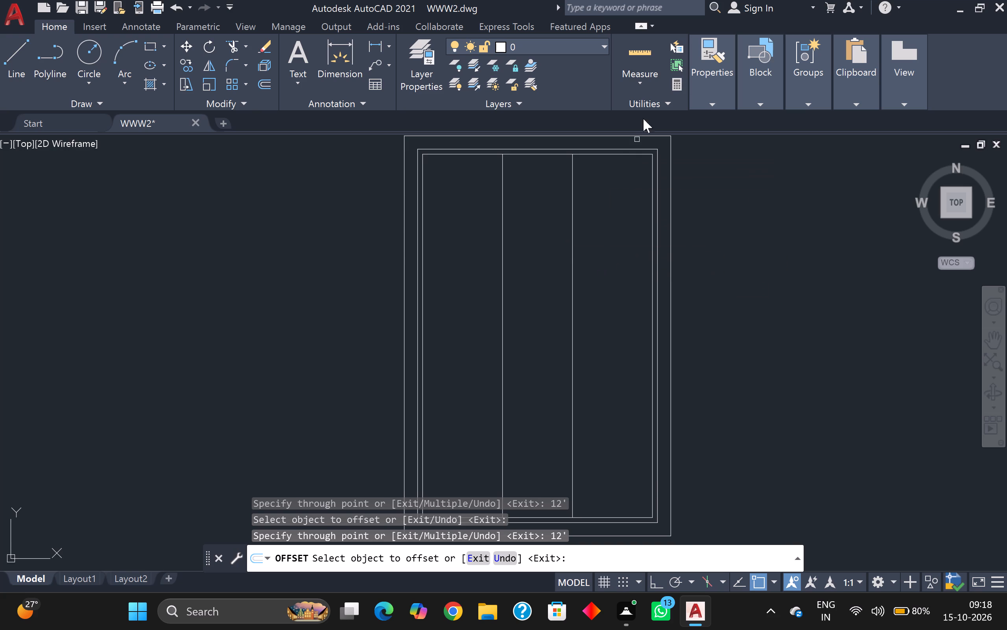
Measure the spacing between the two vertical partition lines inside the plan.
{"action": "left_click", "coordinate": [640, 57]}
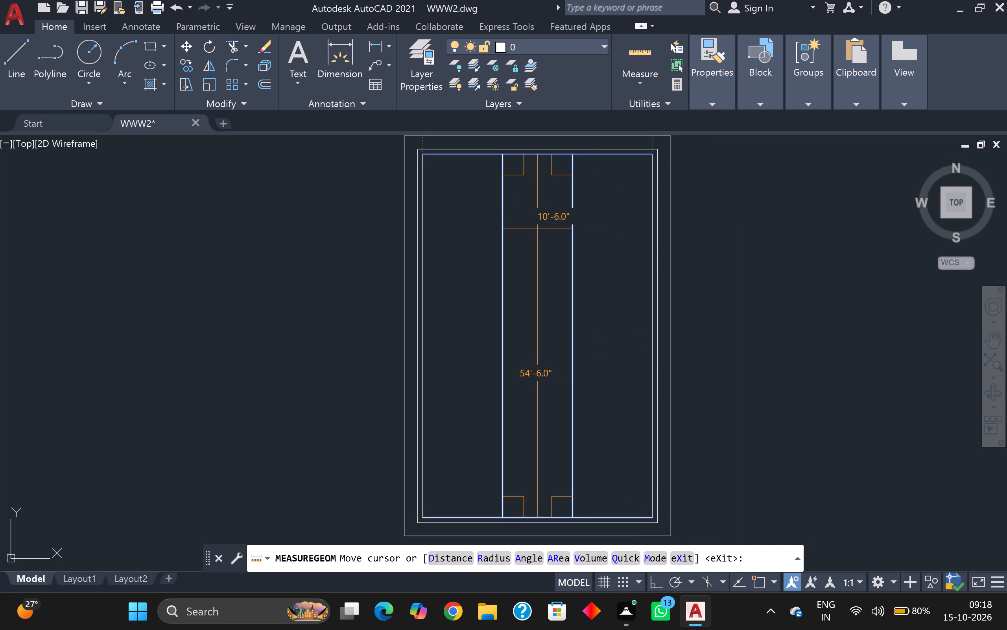
{"action": "left_click", "coordinate": [729, 230]}
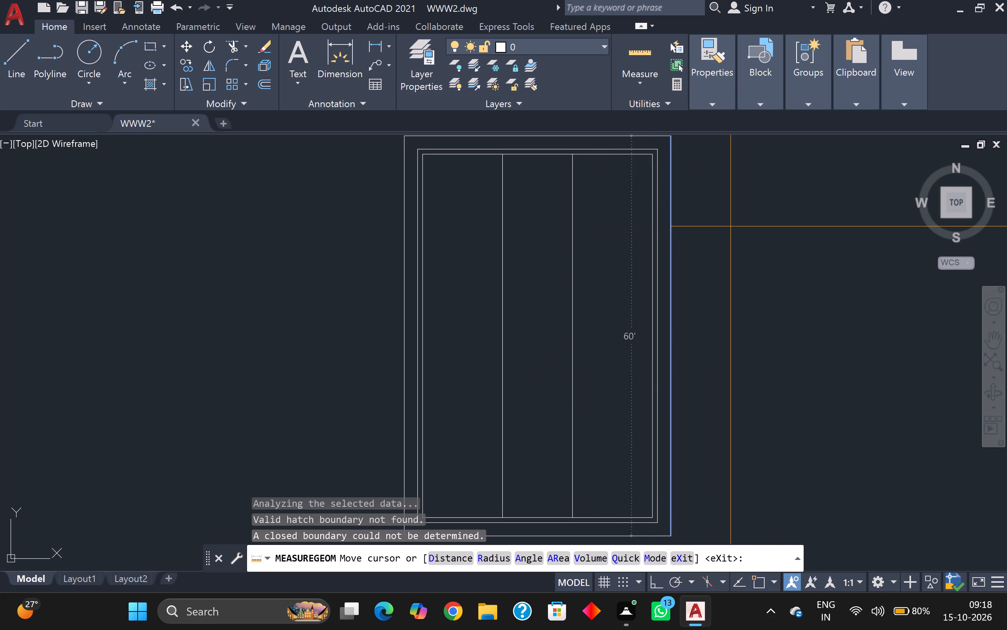
{"action": "key", "text": "Escape"}
Offset each of the two vertical partition lines 5" toward the middle of the plan to give them wall thickness.
{"action": "key", "text": "o"}
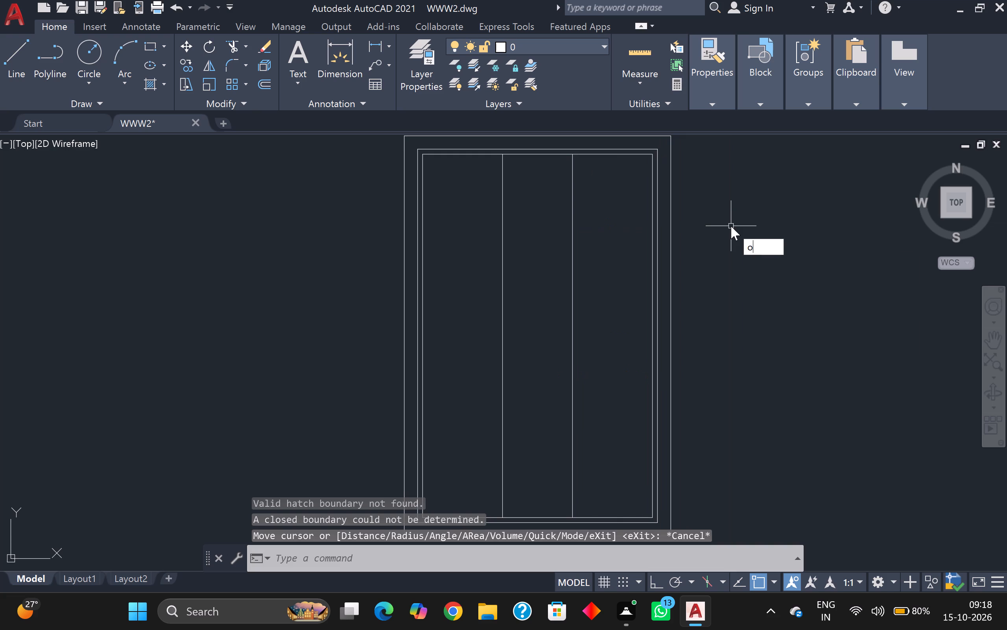
{"action": "key", "text": "Return"}
{"action": "key", "text": "Return"}
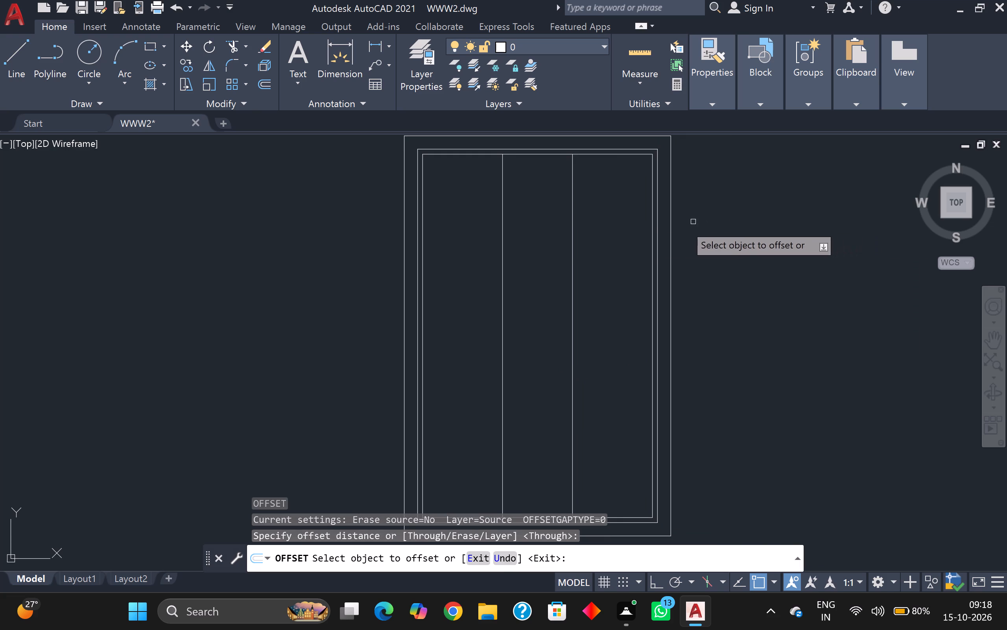
{"action": "left_click", "coordinate": [503, 212]}
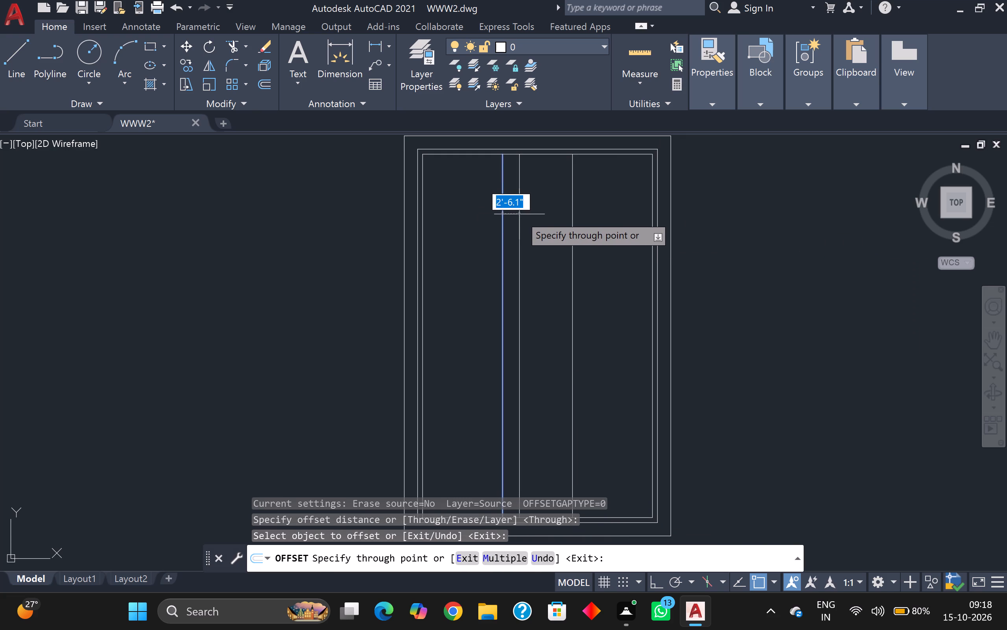
{"action": "key", "text": "5"}
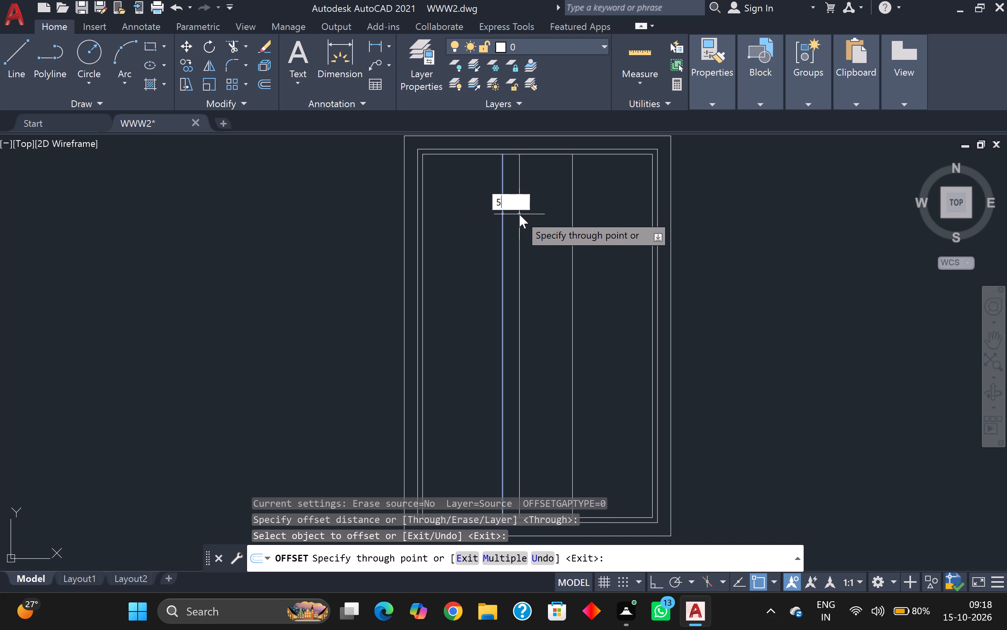
{"action": "key", "text": "Return"}
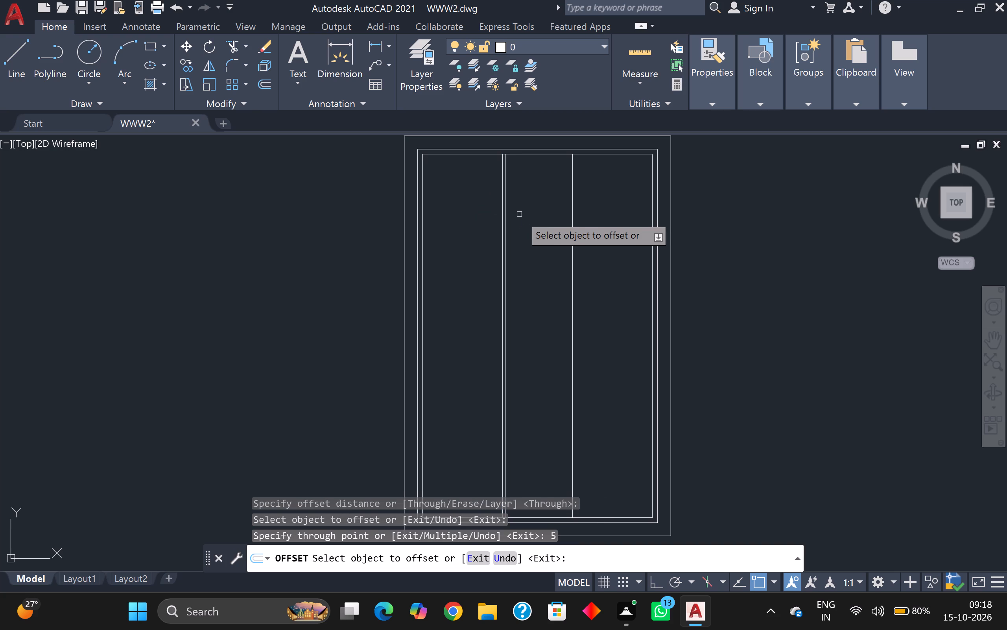
{"action": "left_click", "coordinate": [572, 219]}
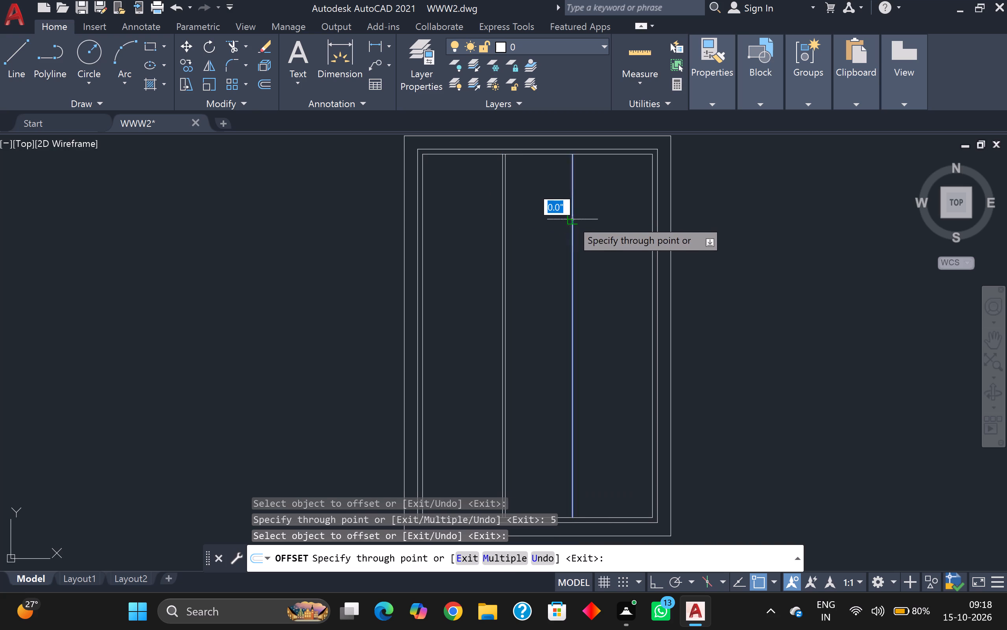
{"action": "key", "text": "5"}
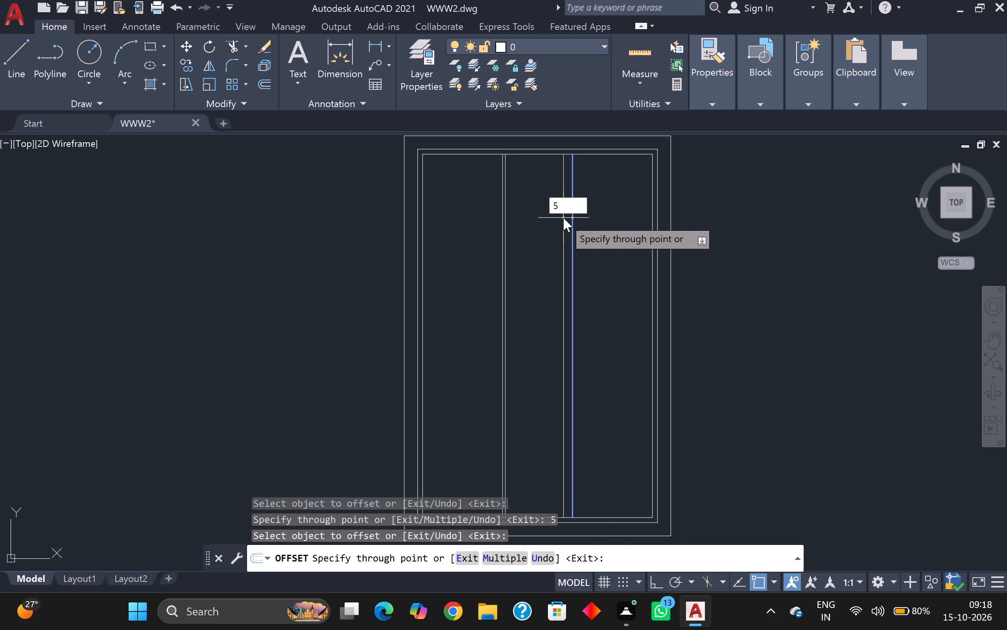
{"action": "key", "text": "Return"}
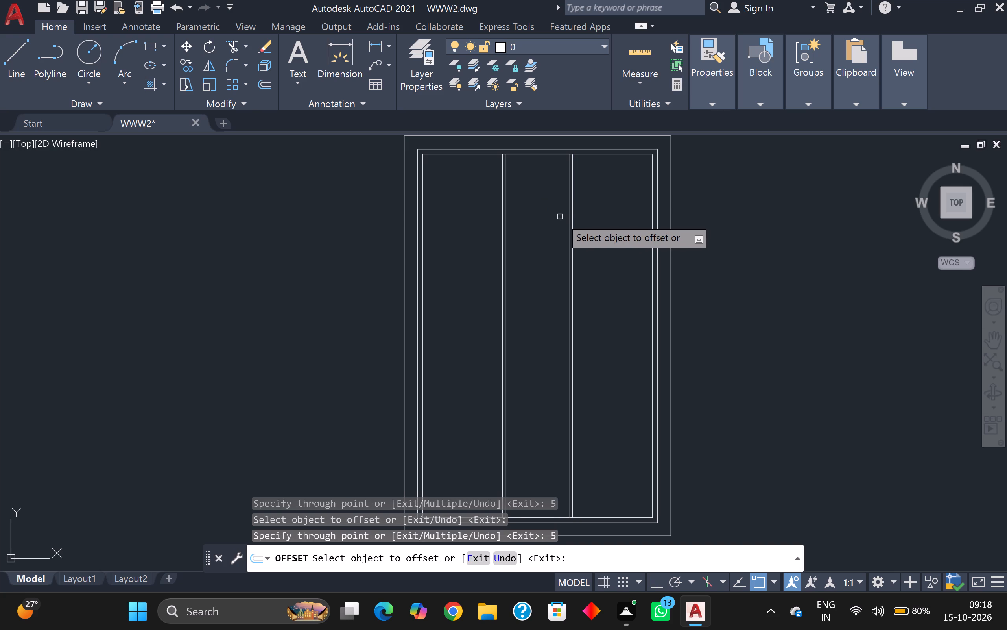
Offset the innermost rectangle's top line 14' down into the plan, and offset the new line 5" further down to form a cross partition.
{"action": "scroll", "coordinate": [456, 156], "scroll_direction": "up", "scroll_amount": 1}
{"action": "left_click", "coordinate": [456, 155]}
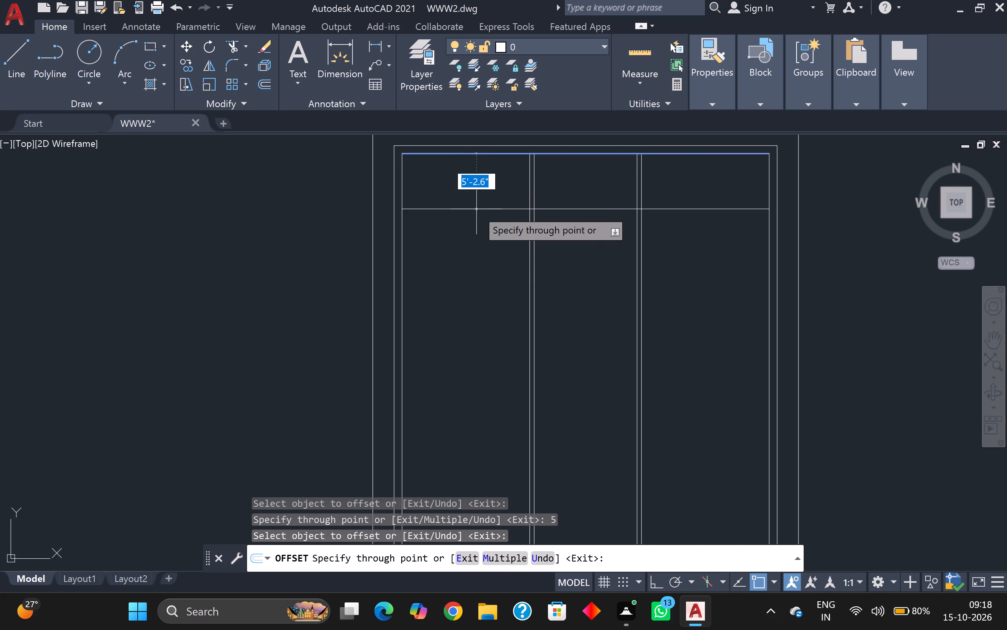
{"action": "type", "text": "14'"}
{"action": "key", "text": "Return"}
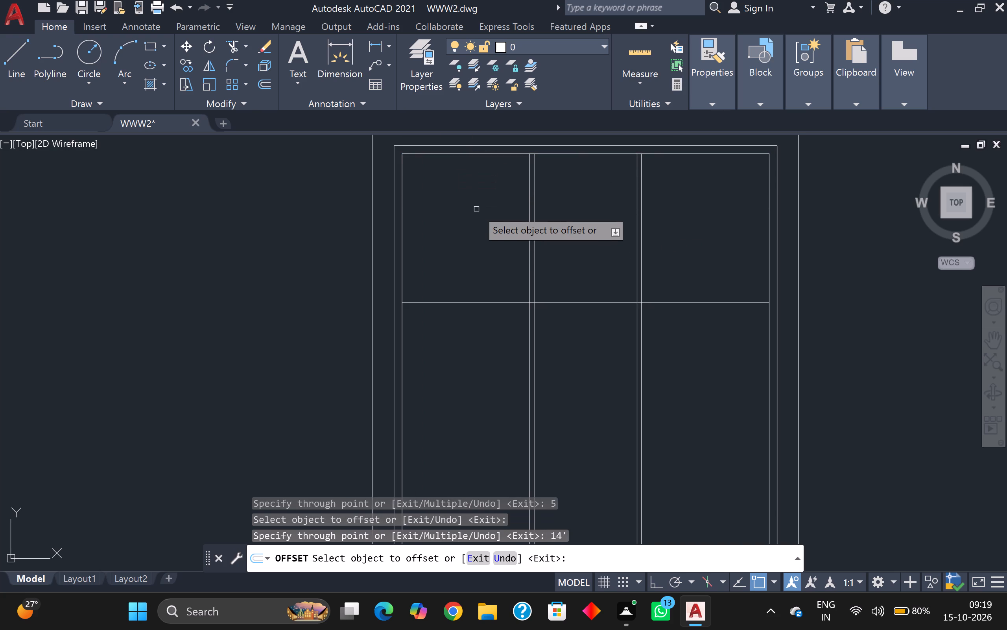
{"action": "left_click", "coordinate": [480, 303]}
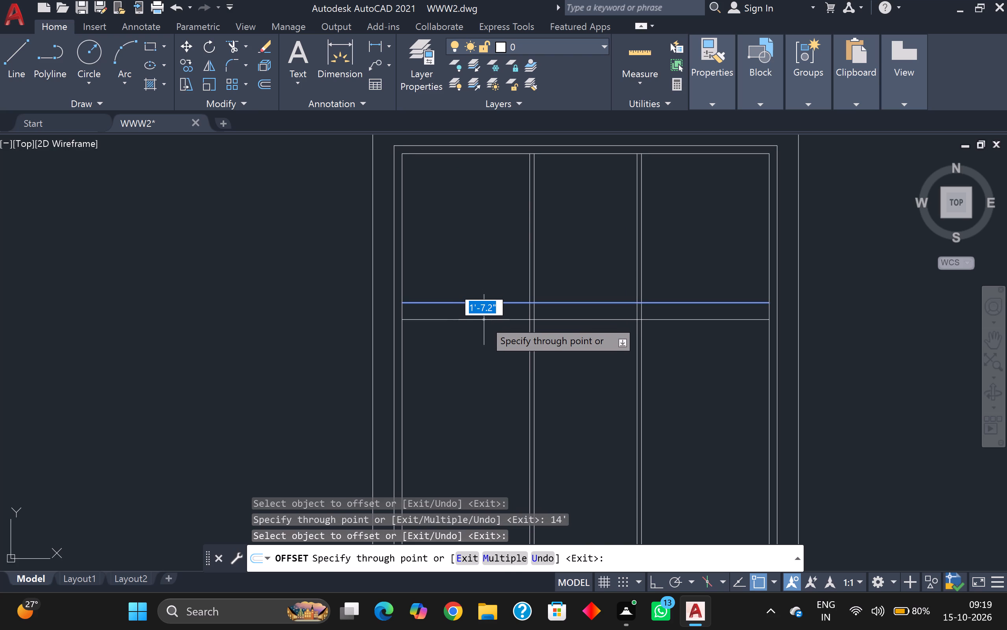
{"action": "key", "text": "5"}
{"action": "key", "text": "Return"}
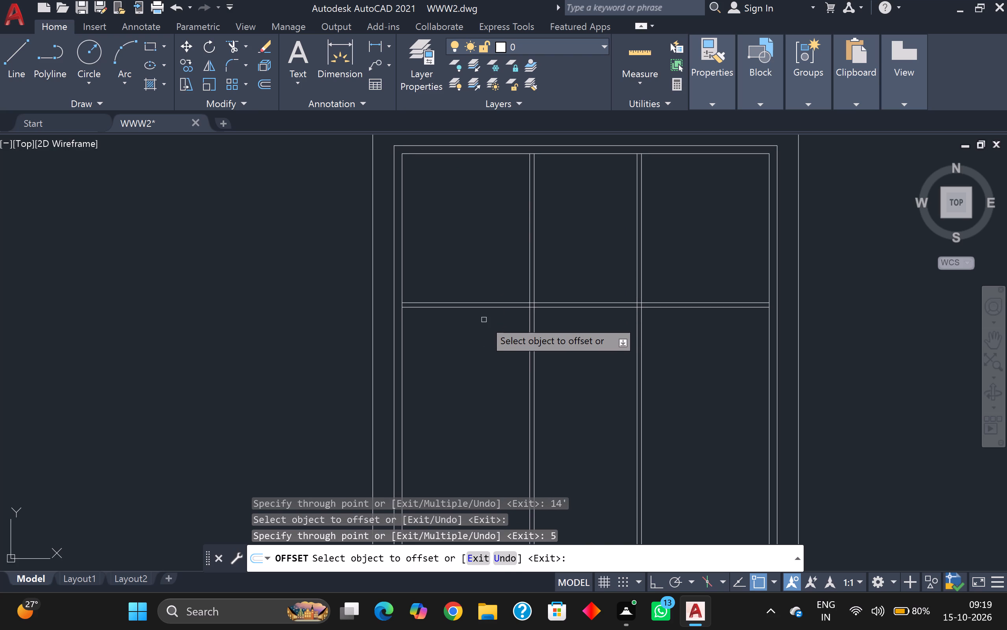
Offset the right partition's left line 4' toward the left partition, and offset the new line 5" further left to form another wall.
{"action": "scroll", "coordinate": [638, 246], "scroll_direction": "down", "scroll_amount": 2}
{"action": "scroll", "coordinate": [648, 245], "scroll_direction": "up", "scroll_amount": 3}
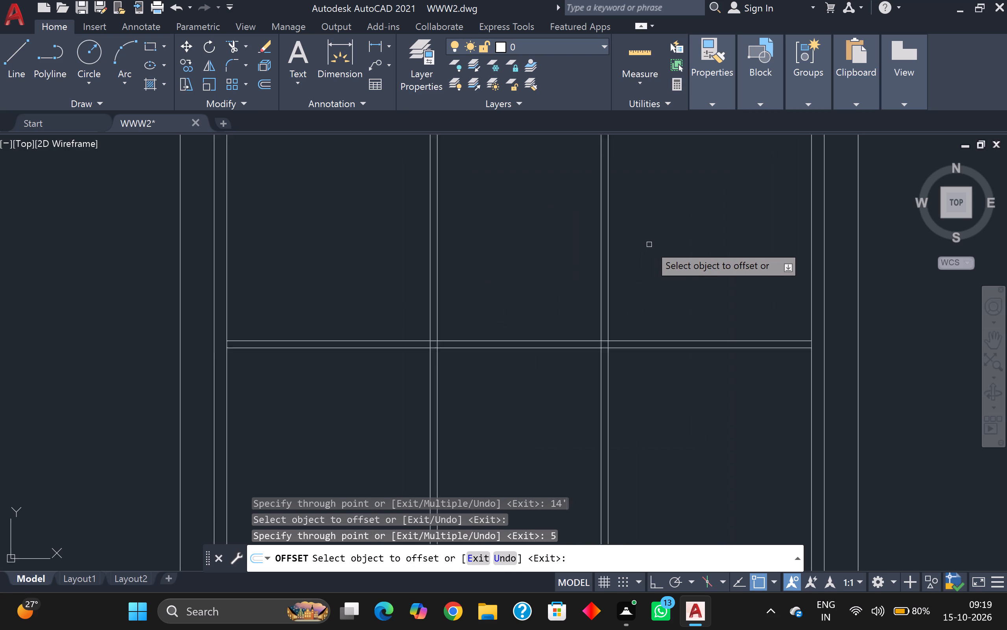
{"action": "scroll", "coordinate": [649, 245], "scroll_direction": "up", "scroll_amount": 1}
{"action": "scroll", "coordinate": [649, 245], "scroll_direction": "down", "scroll_amount": 2}
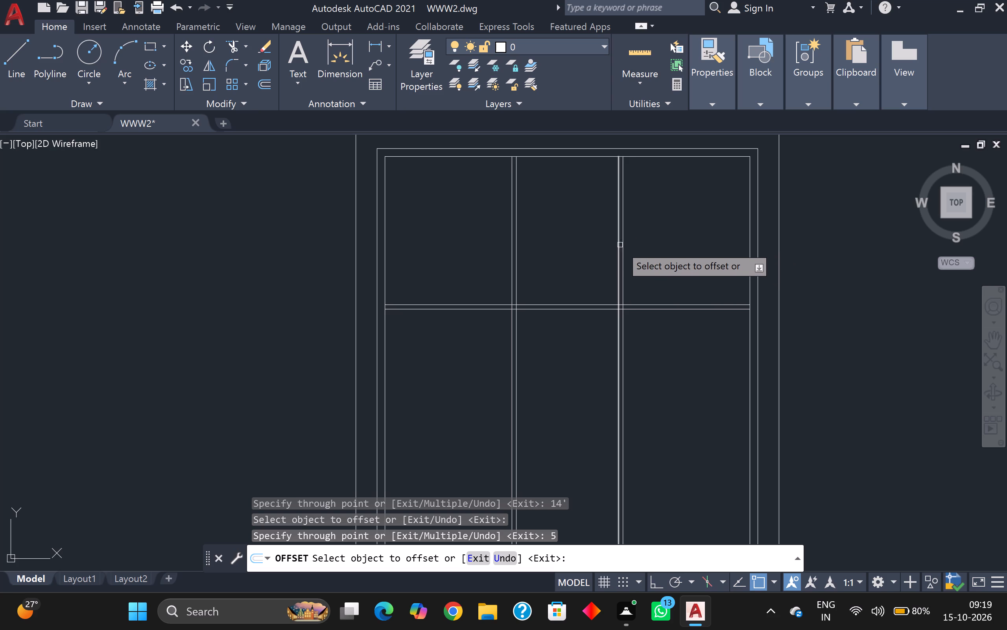
{"action": "left_click", "coordinate": [617, 245]}
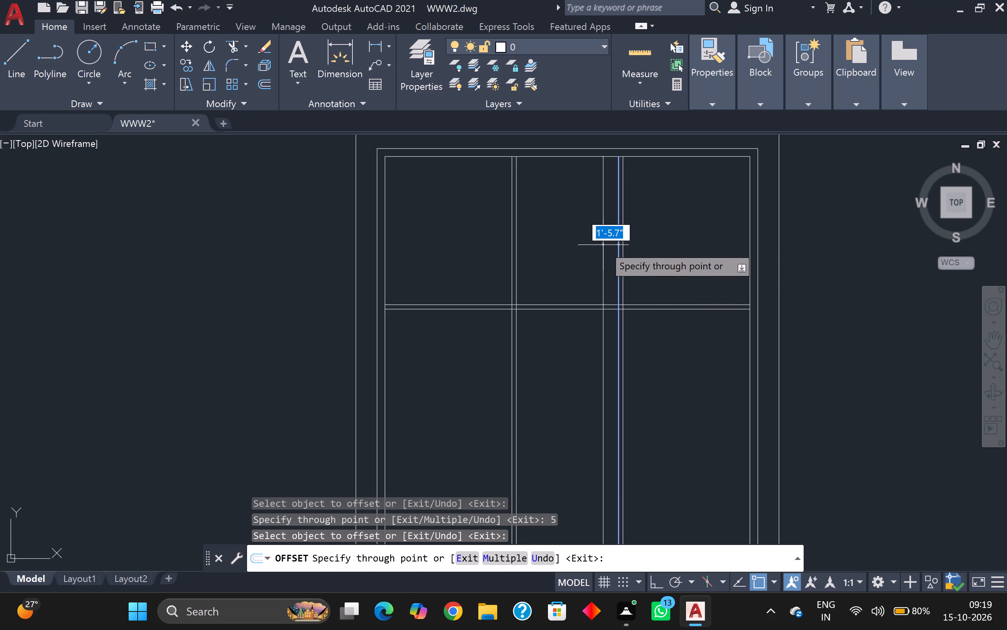
{"action": "key", "text": "4"}
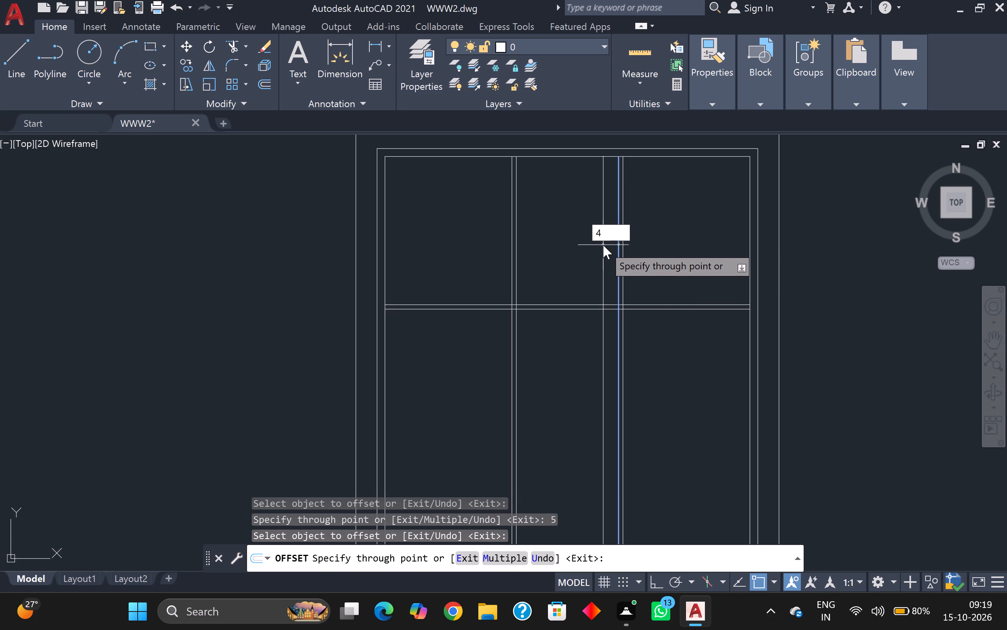
{"action": "key", "text": "apostrophe"}
{"action": "key", "text": "Return"}
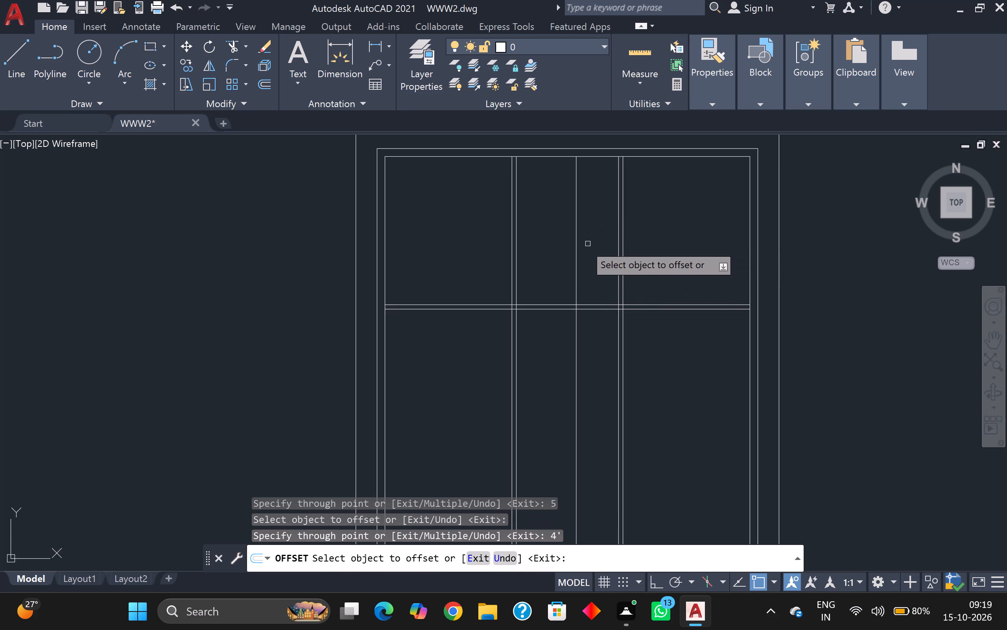
{"action": "left_click", "coordinate": [576, 241]}
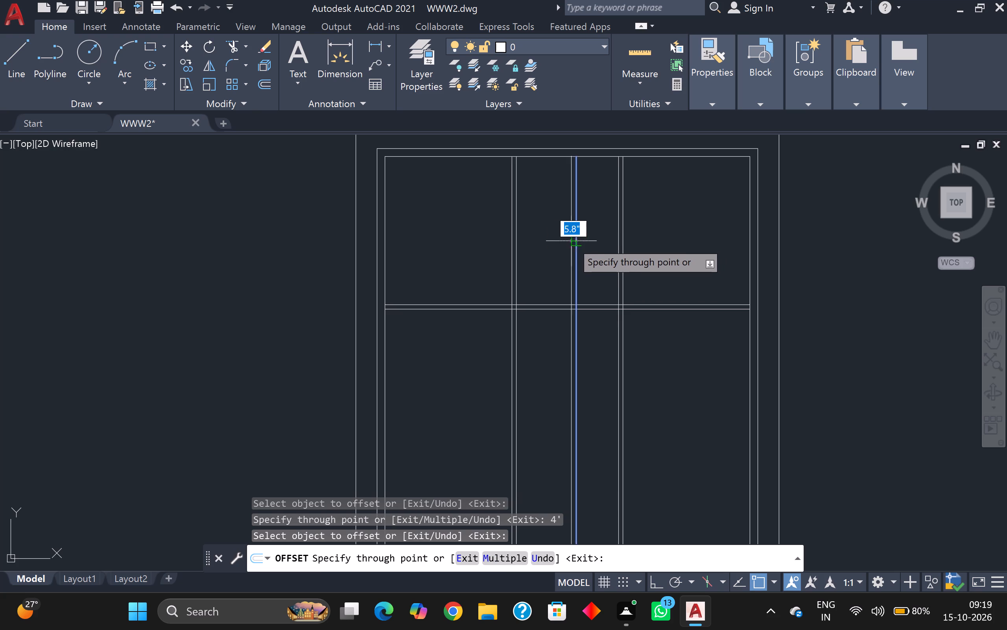
{"action": "key", "text": "5"}
{"action": "key", "text": "Return"}
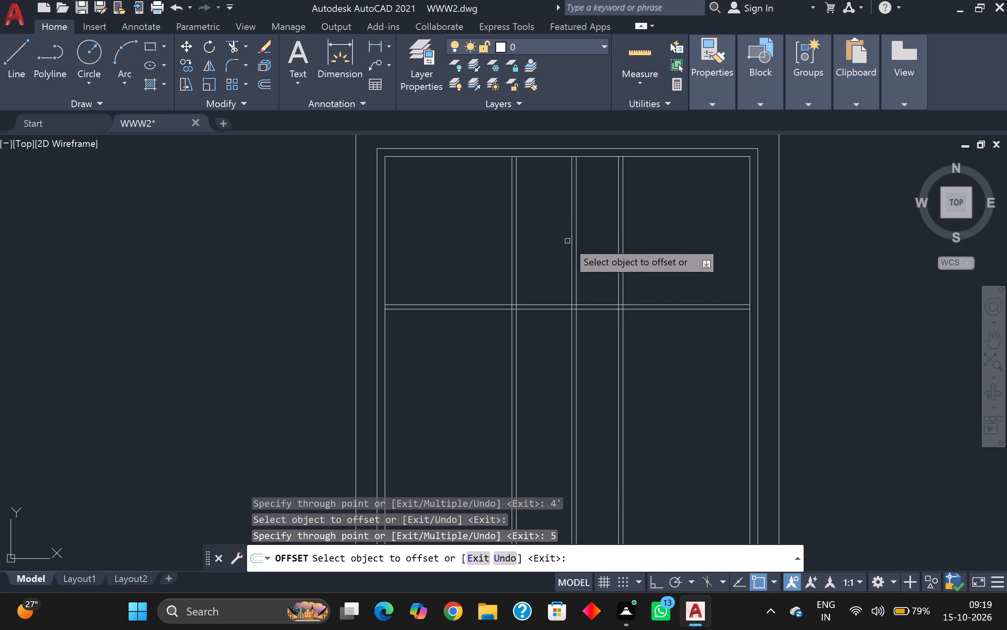
Trim away all six vertical partition lines below the horizontal cross partition, and end the Trim command.
{"action": "left_click", "coordinate": [226, 44]}
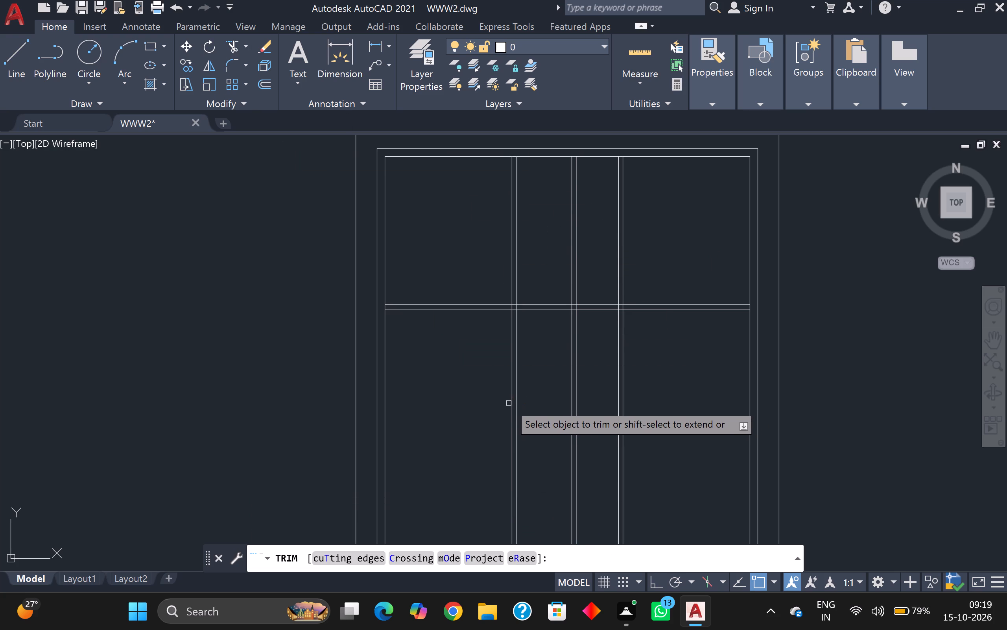
{"action": "left_click", "coordinate": [490, 409]}
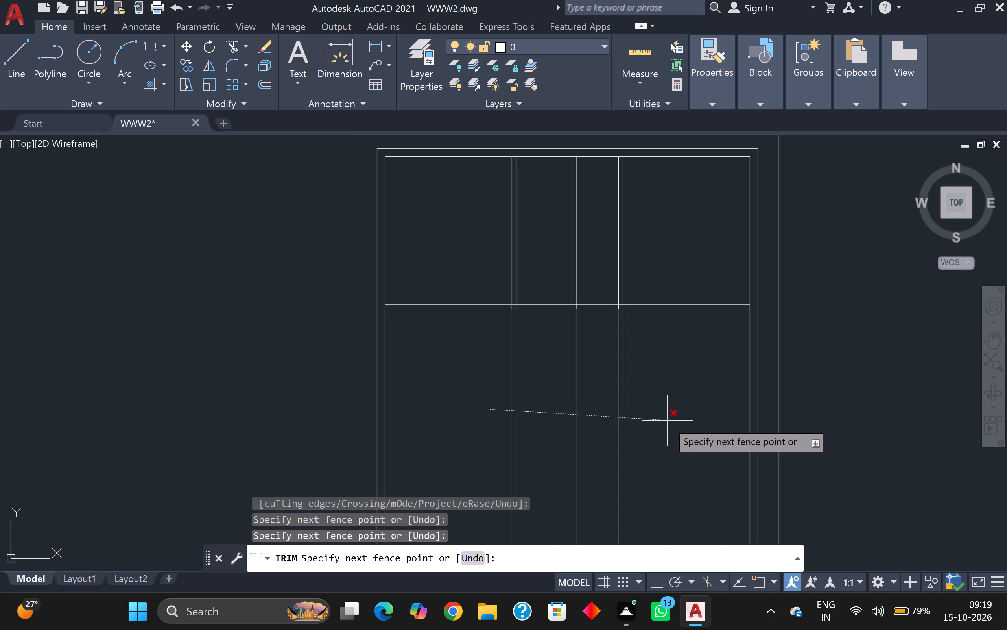
{"action": "left_click", "coordinate": [468, 450]}
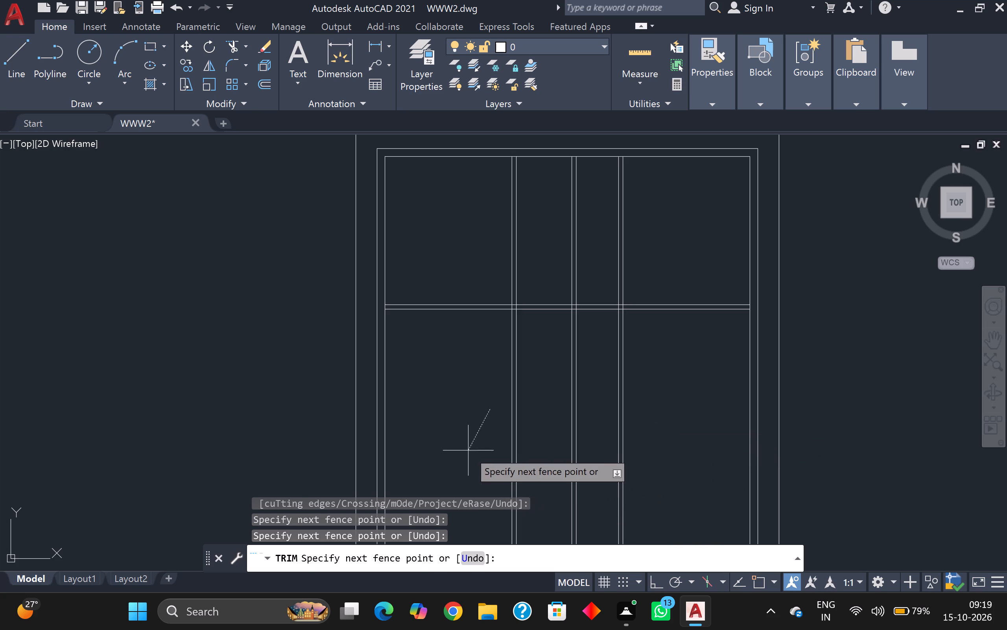
{"action": "left_click", "coordinate": [478, 411]}
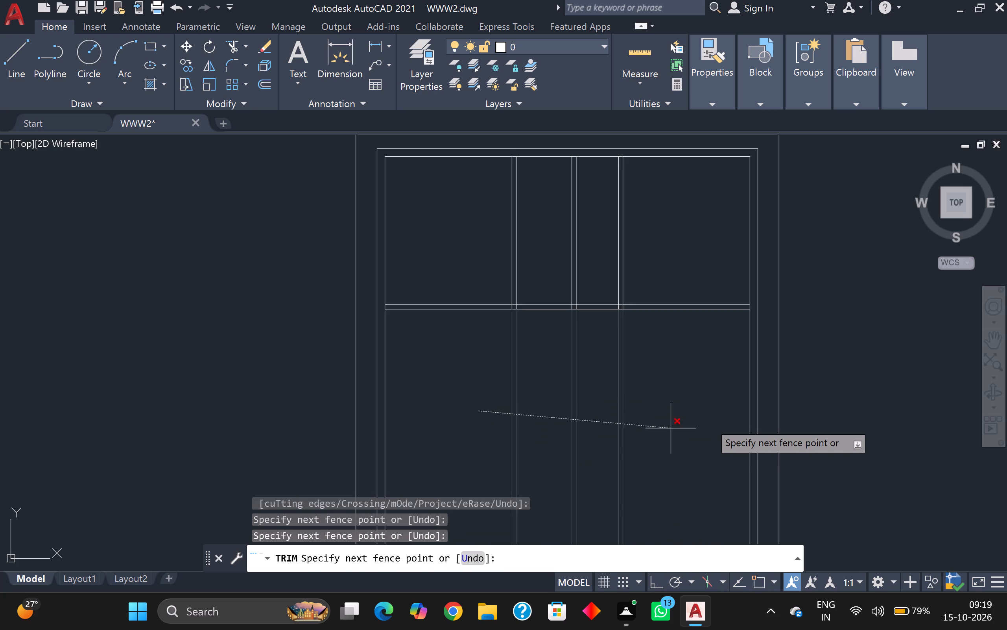
{"action": "left_click", "coordinate": [692, 427]}
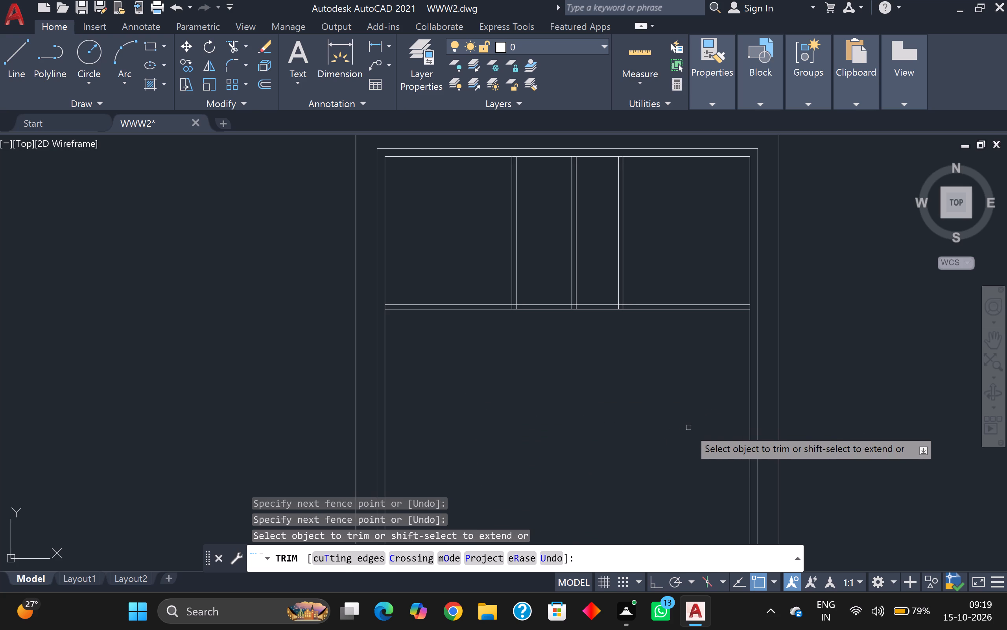
{"action": "key", "text": "Escape"}
Offset the innermost rectangle's top line 8' down, and offset the new line 5" further down to form a second cross partition.
{"action": "key", "text": "o"}
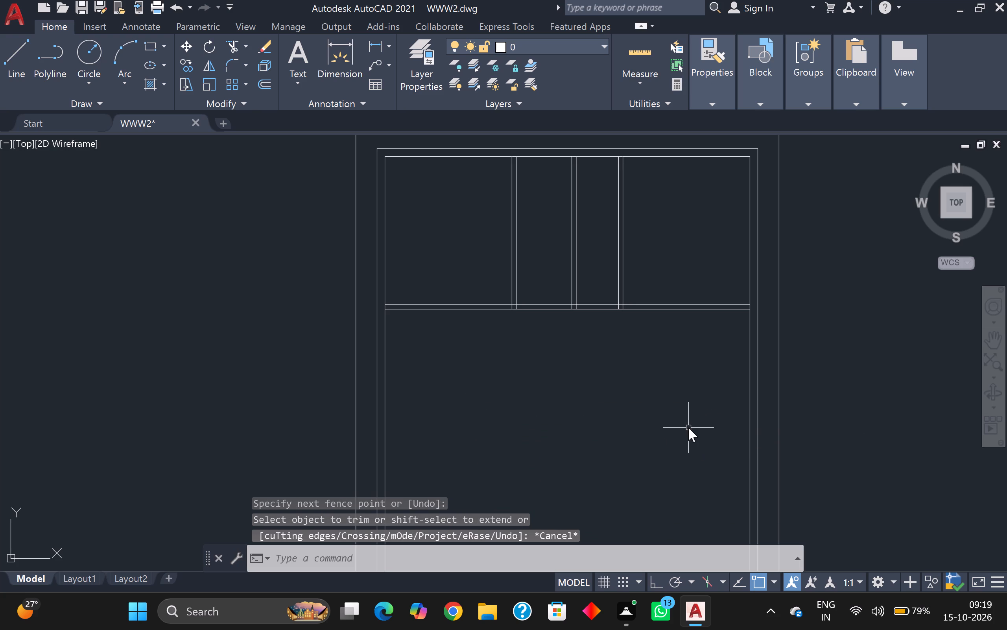
{"action": "key", "text": "Return"}
{"action": "key", "text": "Return"}
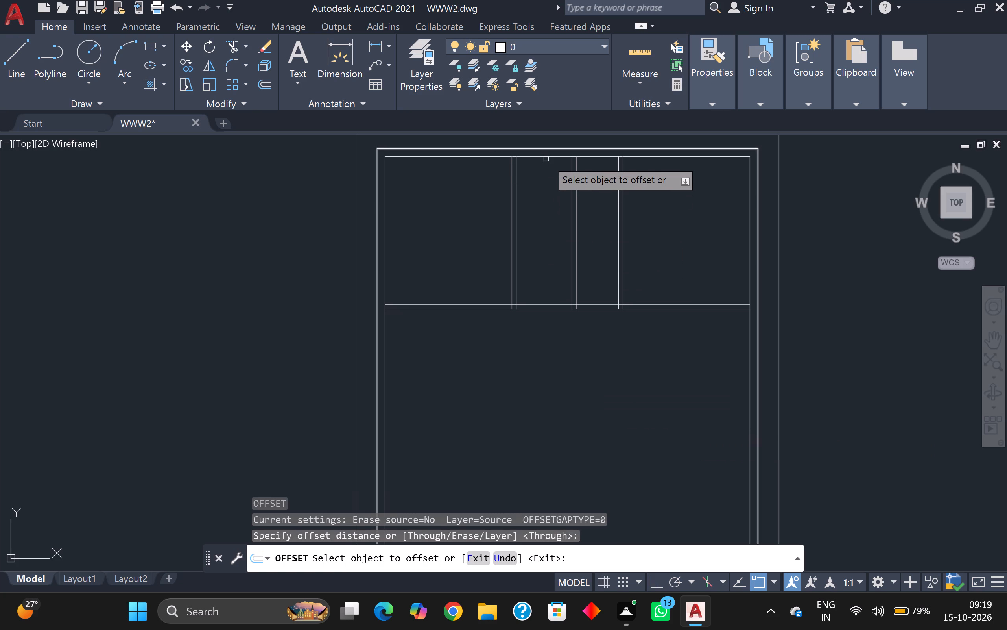
{"action": "left_click", "coordinate": [546, 159]}
{"action": "left_click", "coordinate": [547, 157]}
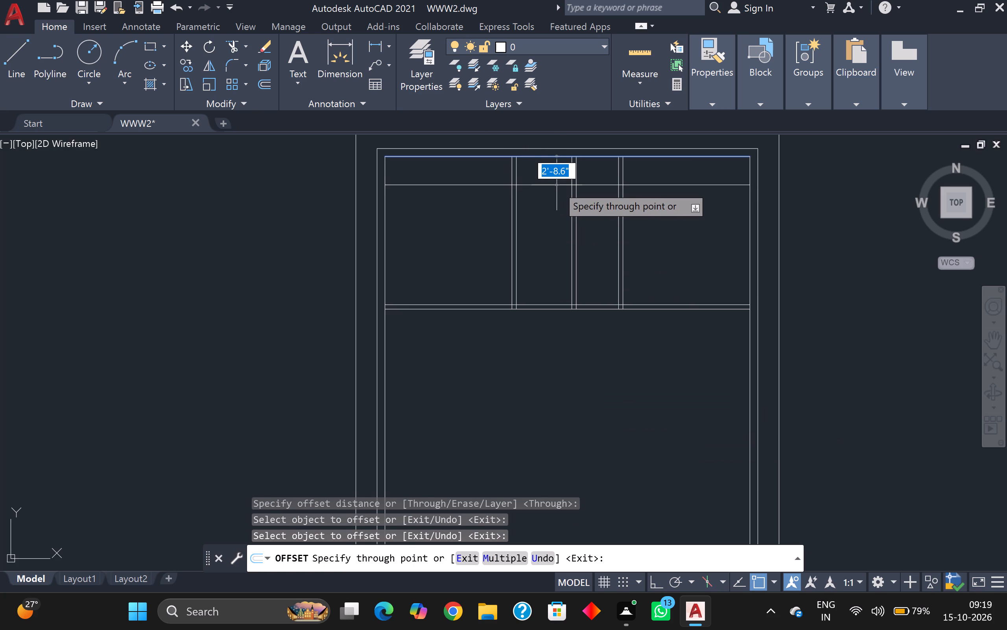
{"action": "key", "text": "8"}
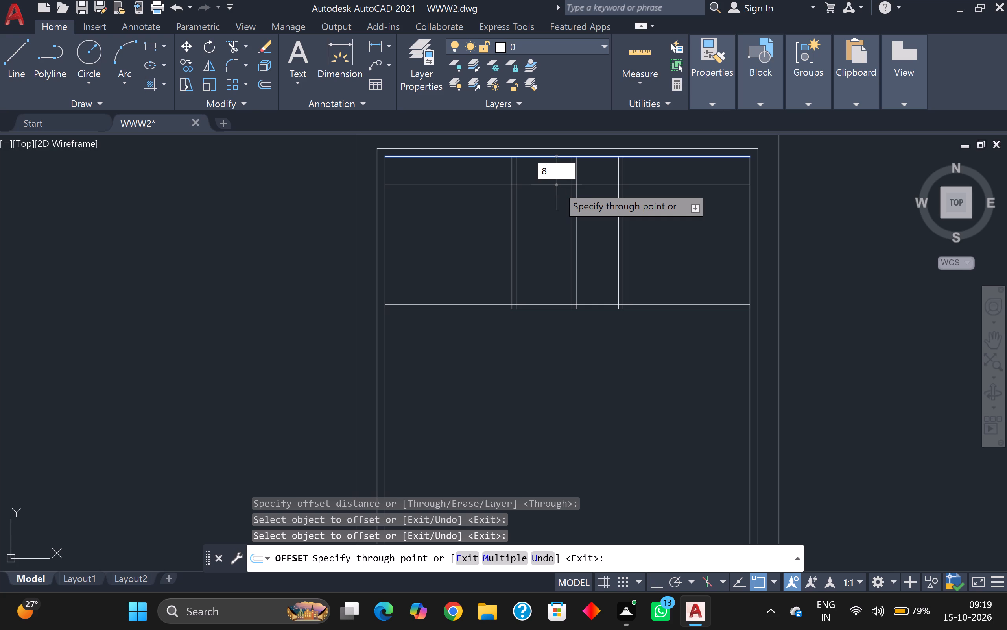
{"action": "key", "text": "apostrophe"}
{"action": "key", "text": "Return"}
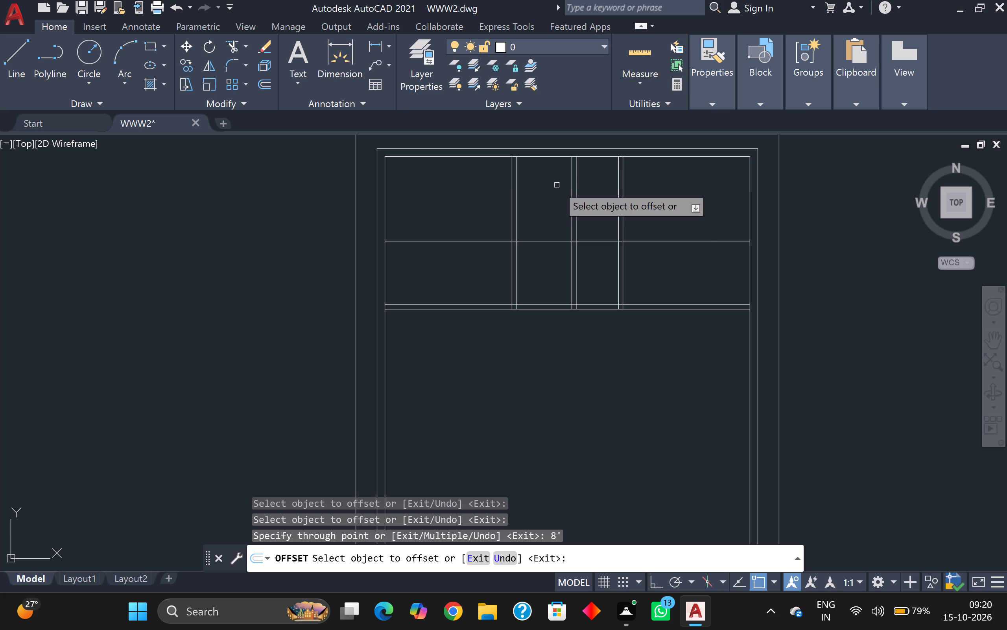
{"action": "left_click", "coordinate": [565, 240]}
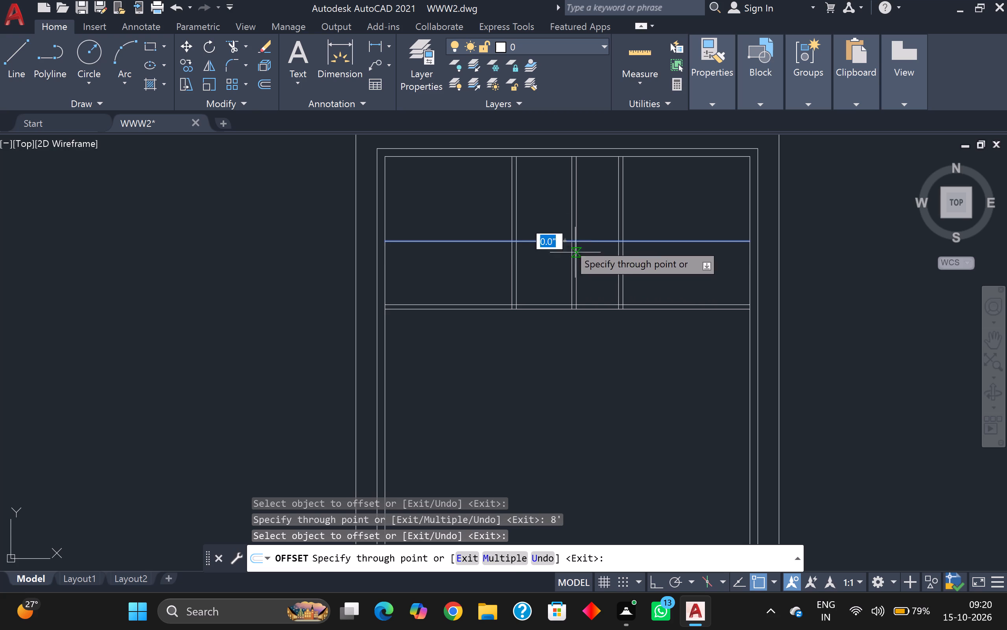
{"action": "key", "text": "5"}
{"action": "key", "text": "Return"}
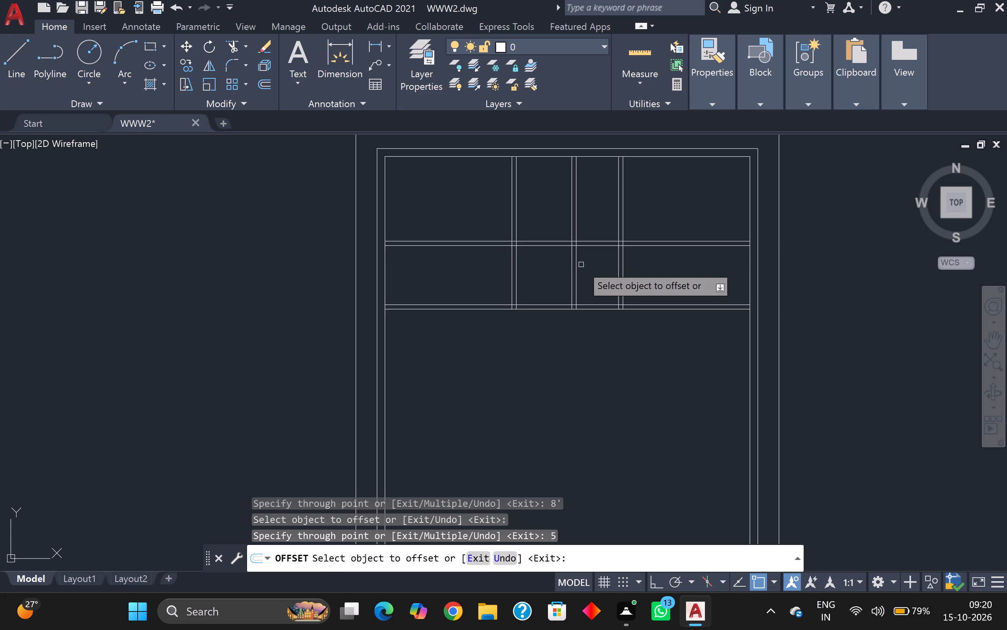
Trim away both lines of the 8' cross partition inside the upper-left room, up to the left partition.
{"action": "left_click", "coordinate": [239, 47]}
{"action": "left_click_drag", "start_coordinate": [431, 193], "coordinate": [434, 194]}
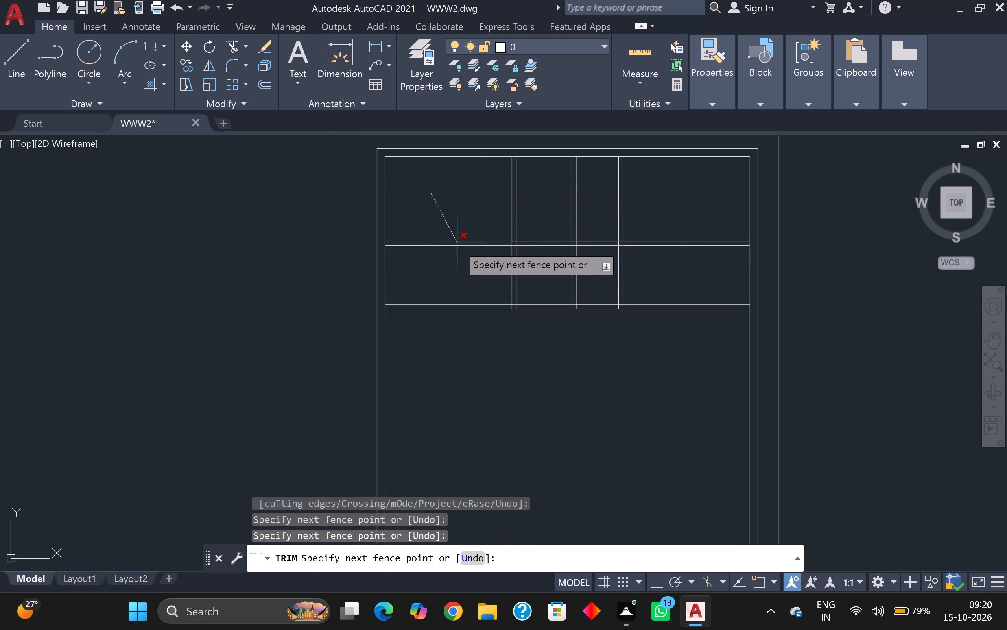
{"action": "left_click", "coordinate": [457, 247]}
Trim the lower cross partition between the left and right partitions, and the middle partition below the upper cross partition, and end Trim.
{"action": "left_click", "coordinate": [545, 302]}
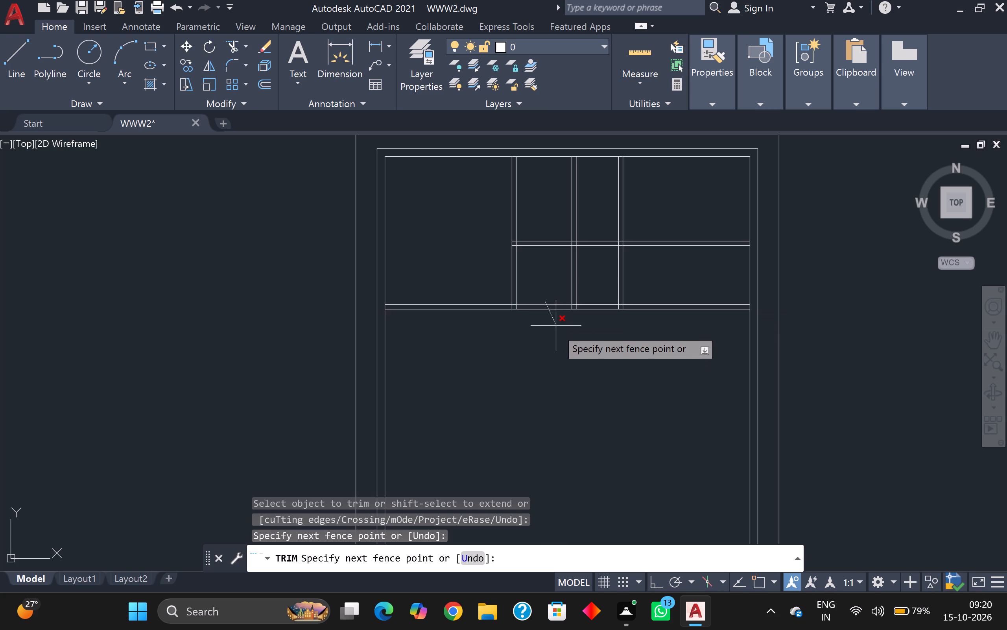
{"action": "left_click", "coordinate": [557, 331]}
{"action": "left_click", "coordinate": [553, 278]}
{"action": "left_click", "coordinate": [598, 279]}
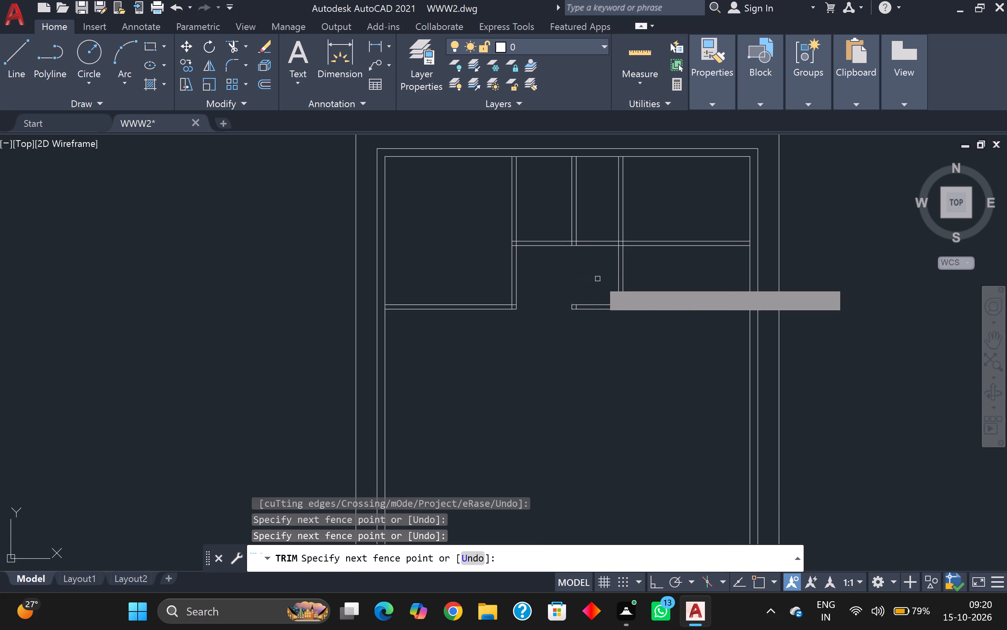
{"action": "left_click", "coordinate": [598, 279]}
{"action": "left_click_drag", "start_coordinate": [599, 334], "coordinate": [593, 317]}
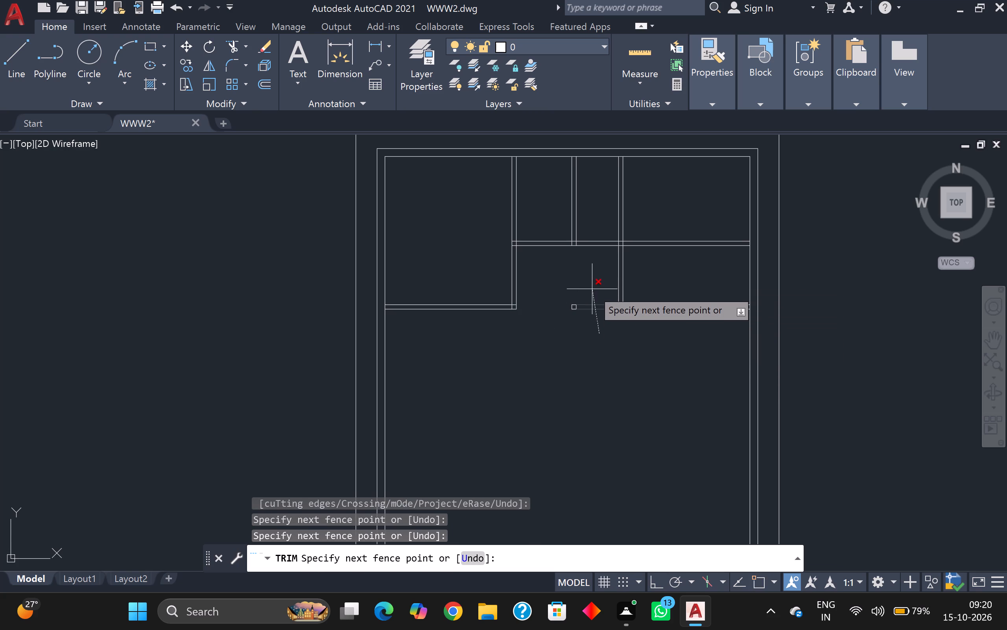
{"action": "left_click", "coordinate": [592, 289]}
{"action": "left_click", "coordinate": [588, 295]}
{"action": "left_click", "coordinate": [573, 309]}
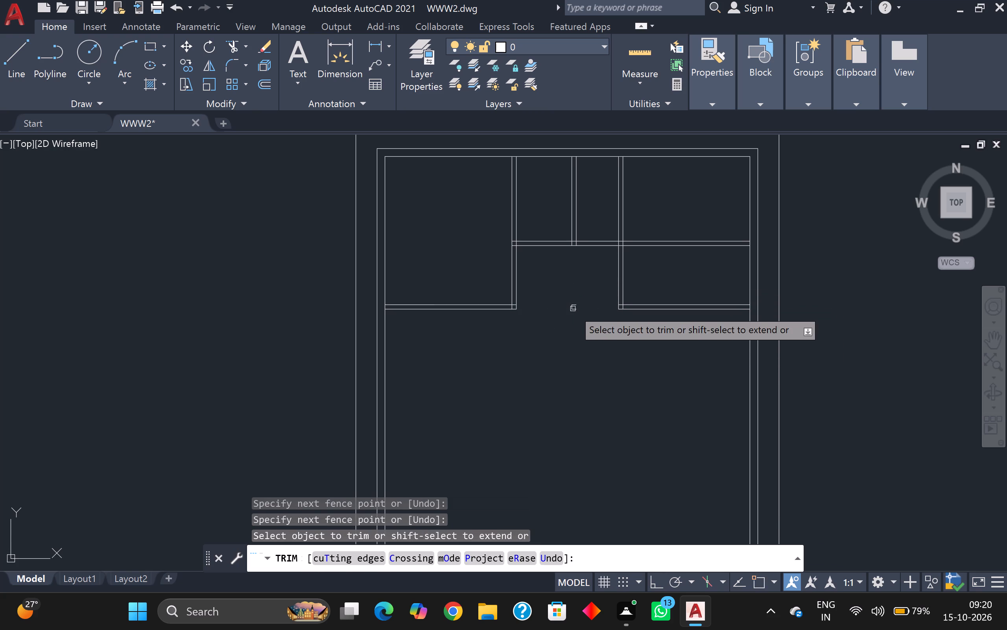
{"action": "key", "text": "Escape"}
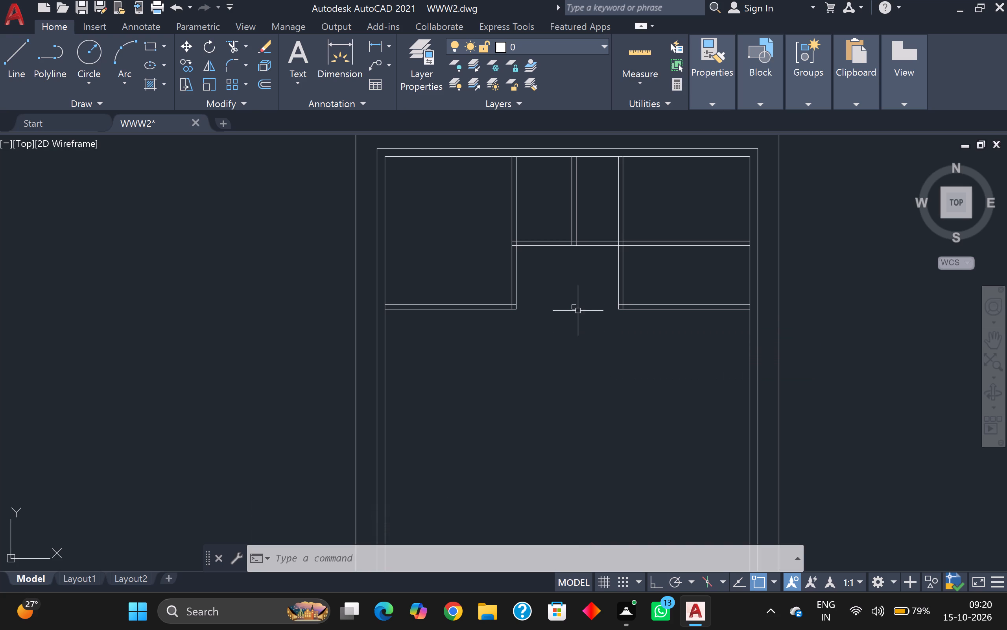
Delete the leftover line fragments where the middle partition met the lower cross partition.
{"action": "left_click", "coordinate": [584, 285]}
{"action": "left_click", "coordinate": [548, 335]}
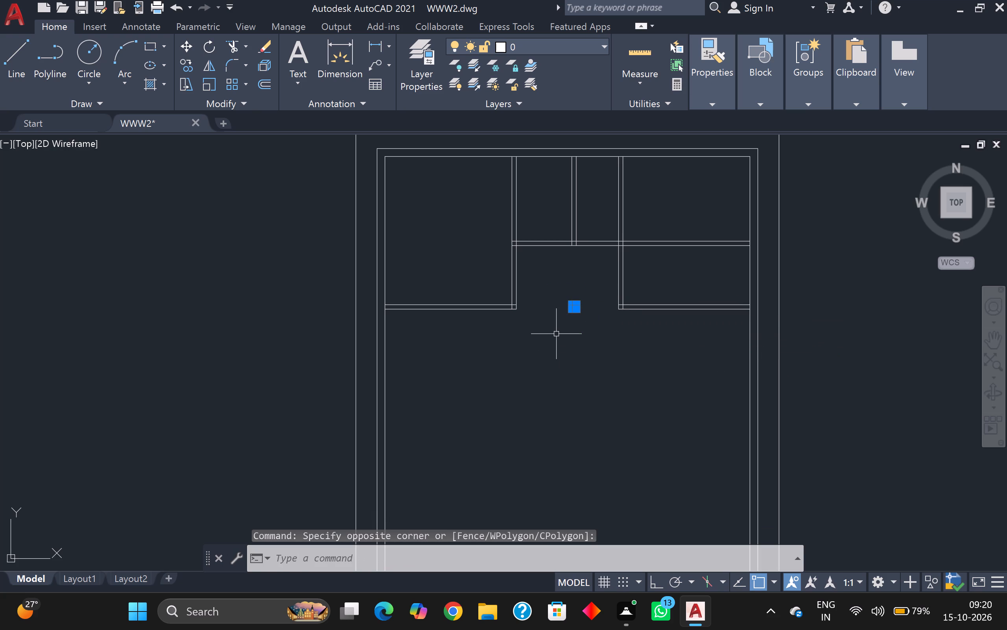
{"action": "key", "text": "Delete"}
Break the upper line of the right-hand lower cross partition at its intersection with the right partition's right line.
{"action": "scroll", "coordinate": [556, 334], "scroll_direction": "up", "scroll_amount": 2}
{"action": "scroll", "coordinate": [557, 334], "scroll_direction": "down", "scroll_amount": 3}
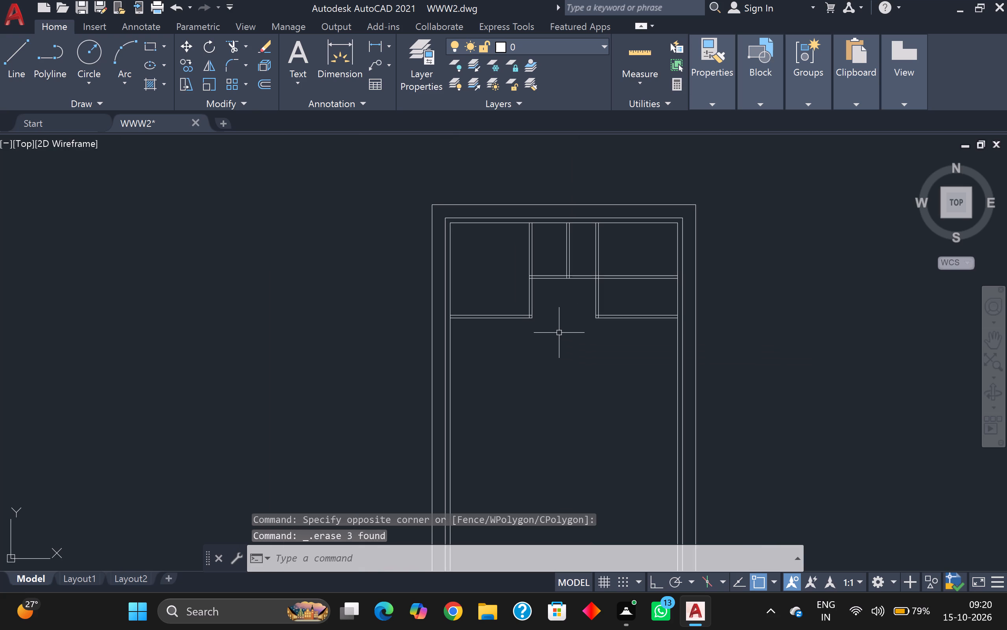
{"action": "middle_click_drag", "start_coordinate": [559, 333], "coordinate": [515, 380]}
{"action": "scroll", "coordinate": [573, 359], "scroll_direction": "up", "scroll_amount": 2}
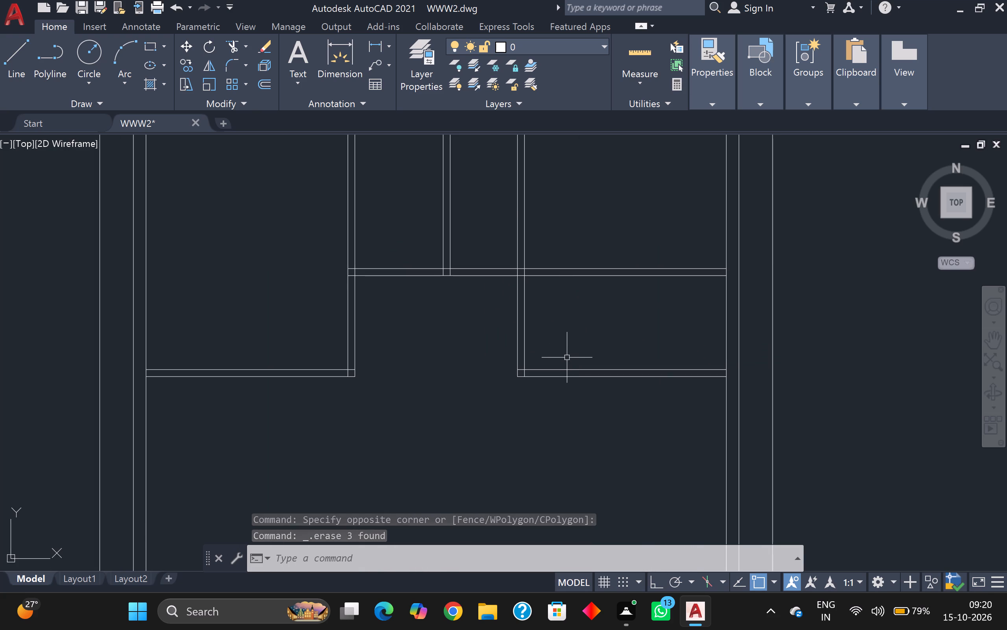
{"action": "scroll", "coordinate": [565, 358], "scroll_direction": "up", "scroll_amount": 2}
{"action": "key", "text": "b"}
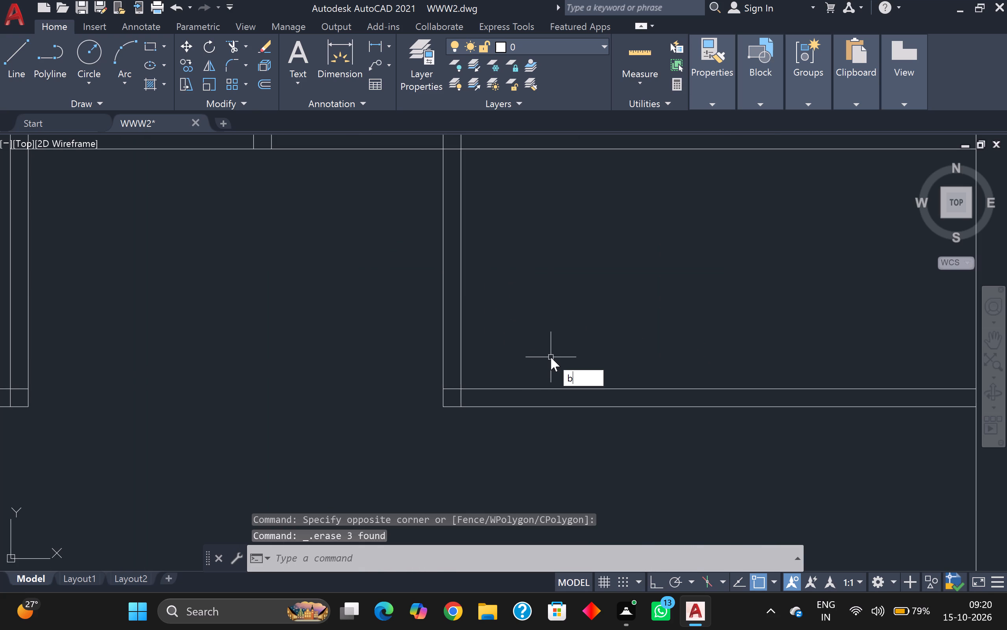
{"action": "key", "text": "r"}
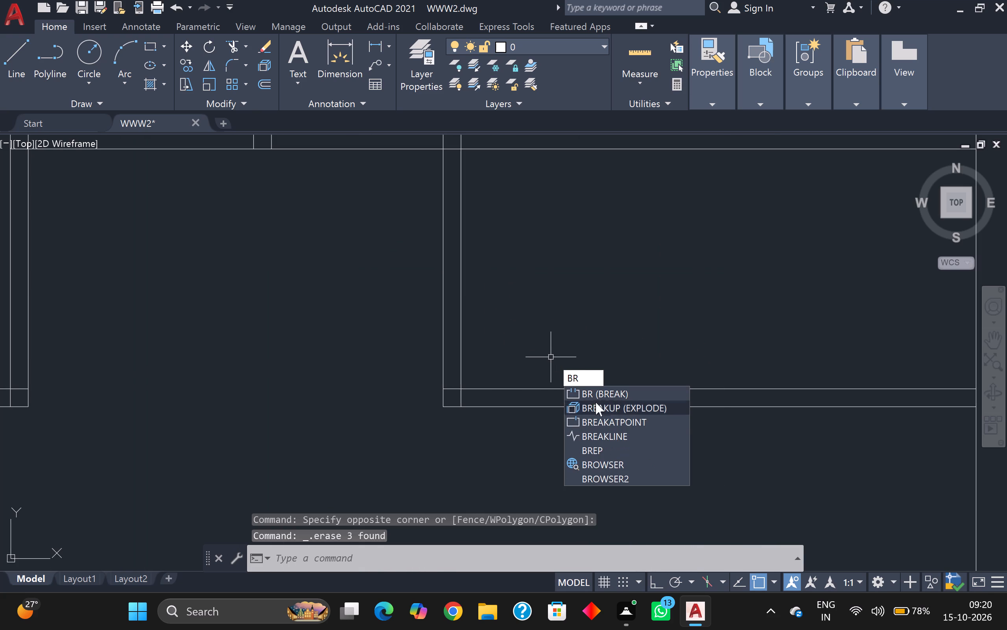
{"action": "left_click", "coordinate": [629, 418]}
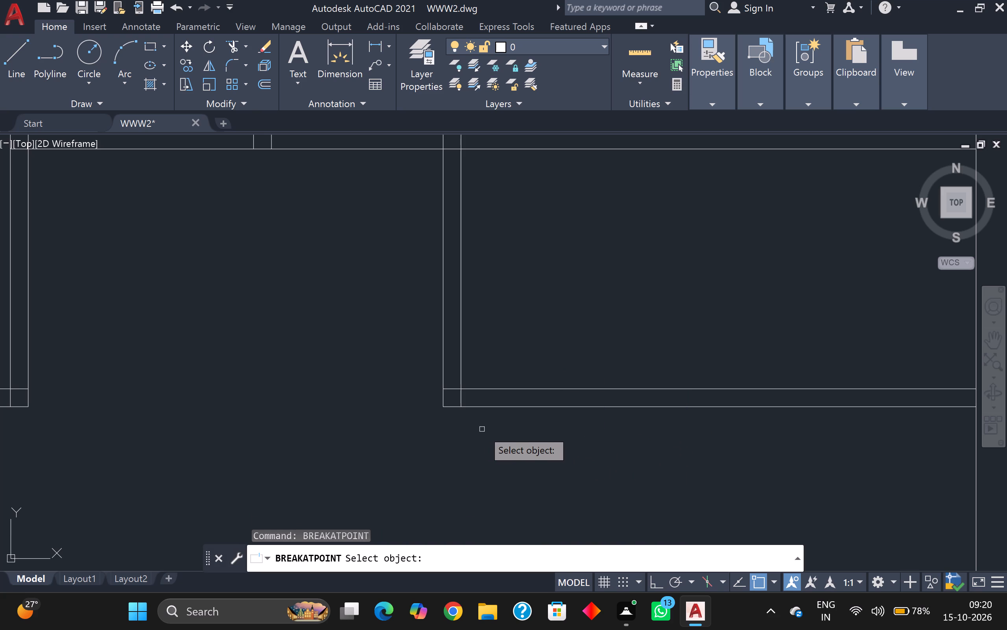
{"action": "scroll", "coordinate": [452, 391], "scroll_direction": "up", "scroll_amount": 3}
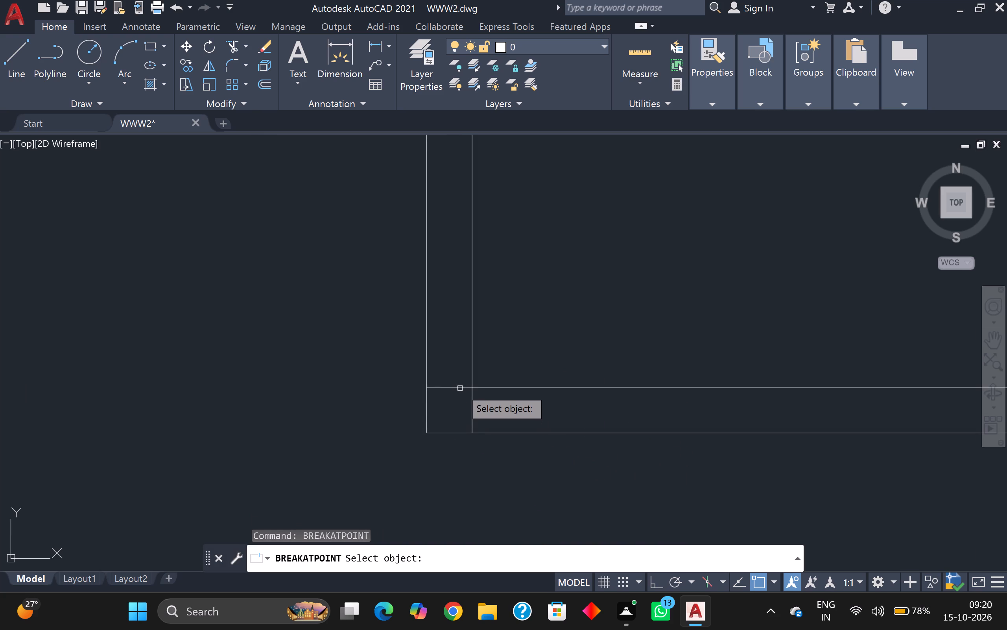
{"action": "left_click", "coordinate": [460, 385]}
{"action": "scroll", "coordinate": [471, 390], "scroll_direction": "up", "scroll_amount": 2}
{"action": "left_click", "coordinate": [471, 388]}
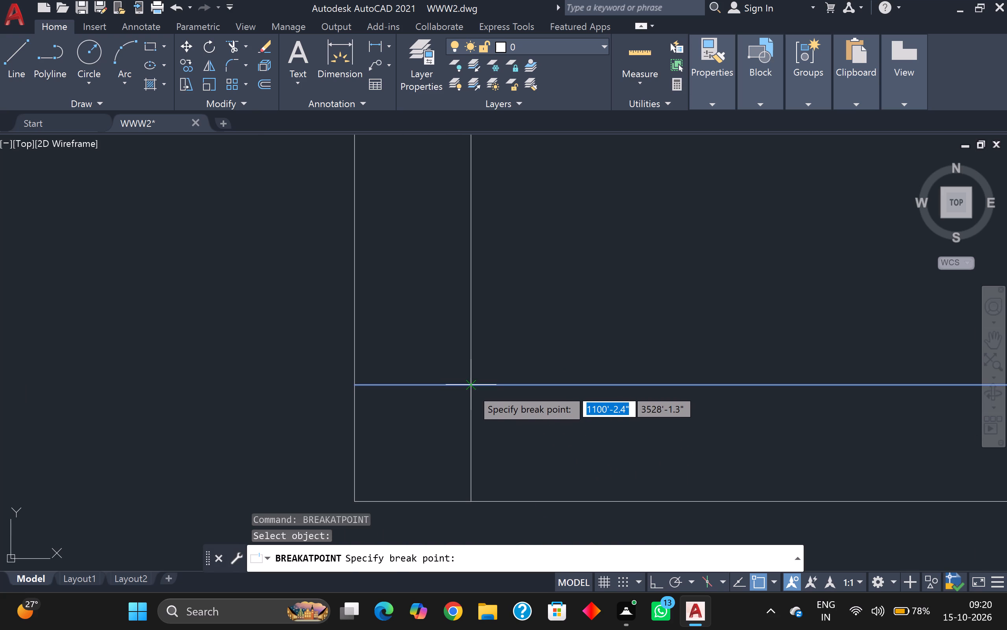
Offset the broken-off stub 3" up inside the right partition, and offset the new line 3' further up to mark a door opening.
{"action": "left_click", "coordinate": [457, 386]}
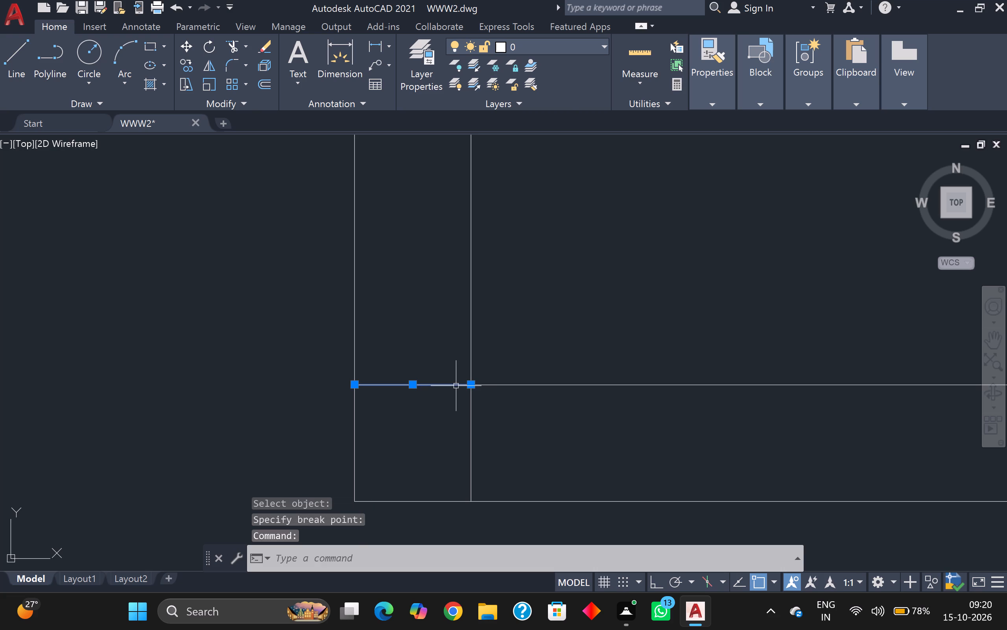
{"action": "key", "text": "o"}
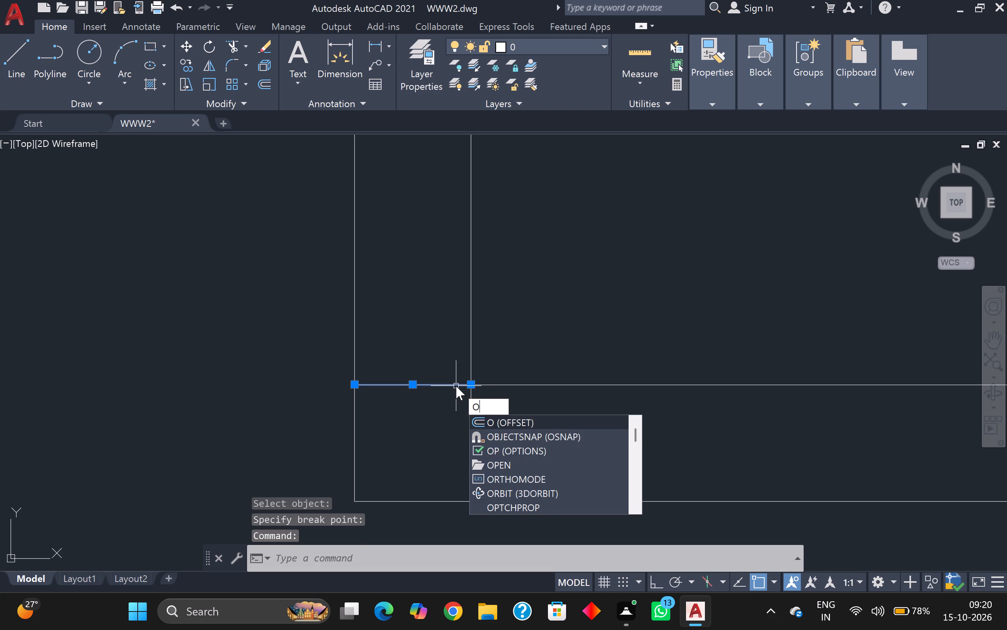
{"action": "key", "text": "Return"}
{"action": "key", "text": "Return"}
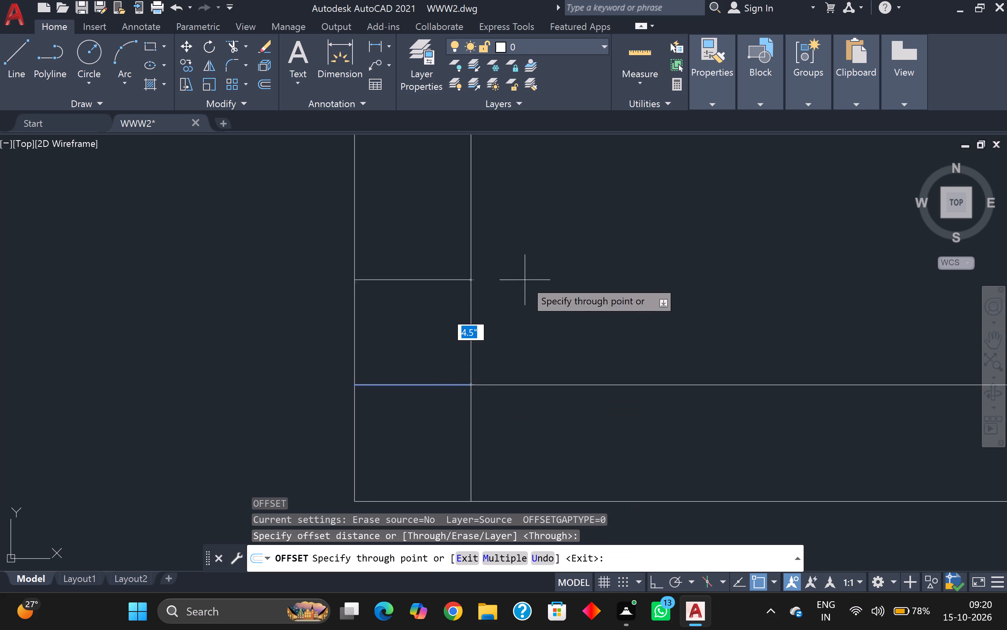
{"action": "key", "text": "3"}
{"action": "key", "text": "Return"}
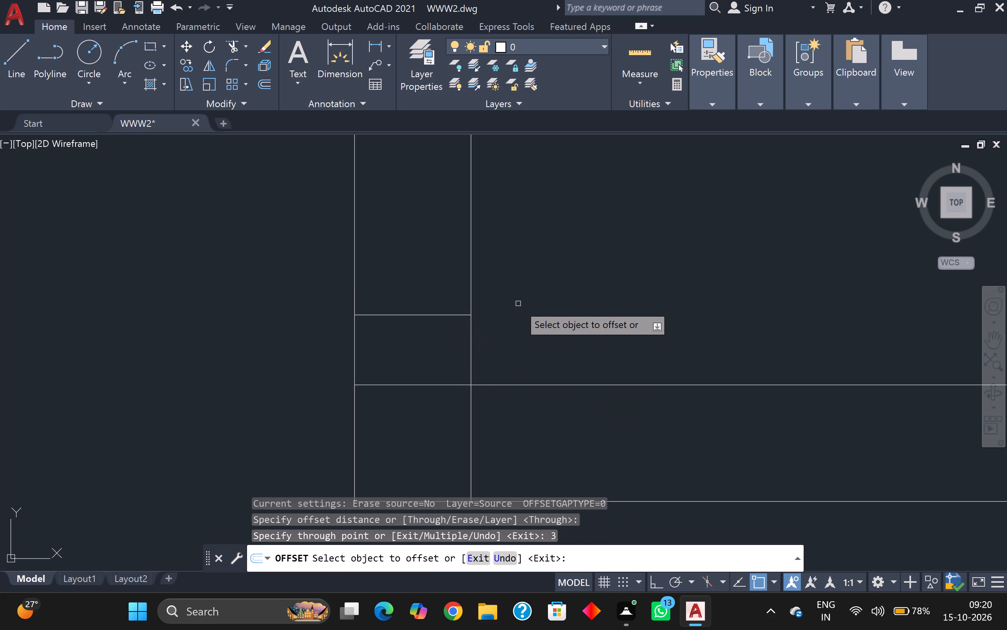
{"action": "left_click", "coordinate": [428, 313]}
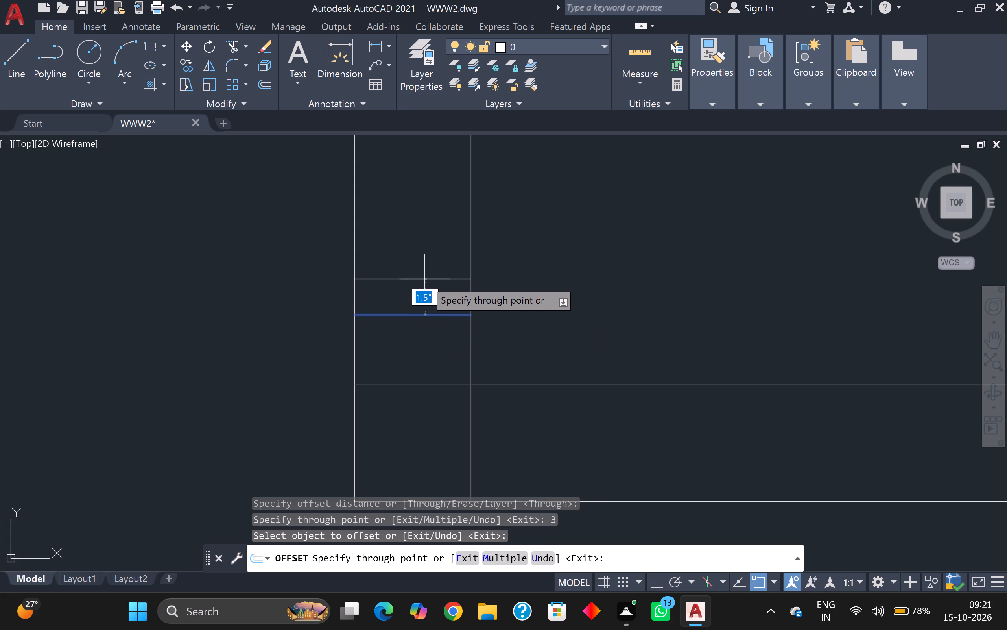
{"action": "type", "text": "3'"}
{"action": "key", "text": "Return"}
{"action": "scroll", "coordinate": [429, 280], "scroll_direction": "down", "scroll_amount": 5}
{"action": "middle_click_drag", "start_coordinate": [478, 255], "coordinate": [495, 291]}
{"action": "scroll", "coordinate": [495, 291], "scroll_direction": "up", "scroll_amount": 1}
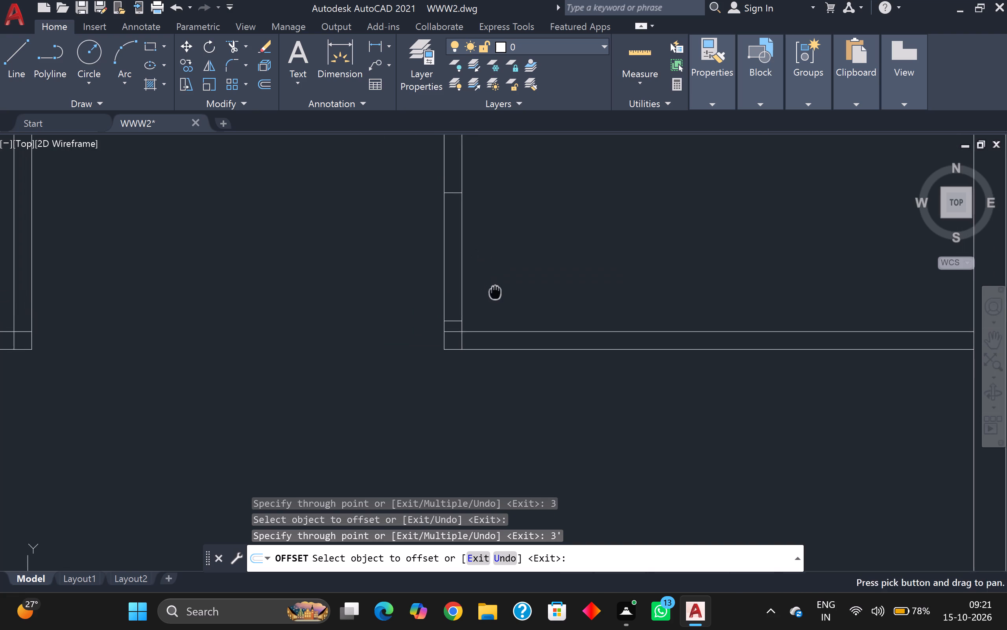
{"action": "scroll", "coordinate": [409, 296], "scroll_direction": "down", "scroll_amount": 2}
{"action": "middle_click_drag", "start_coordinate": [371, 296], "coordinate": [399, 290]}
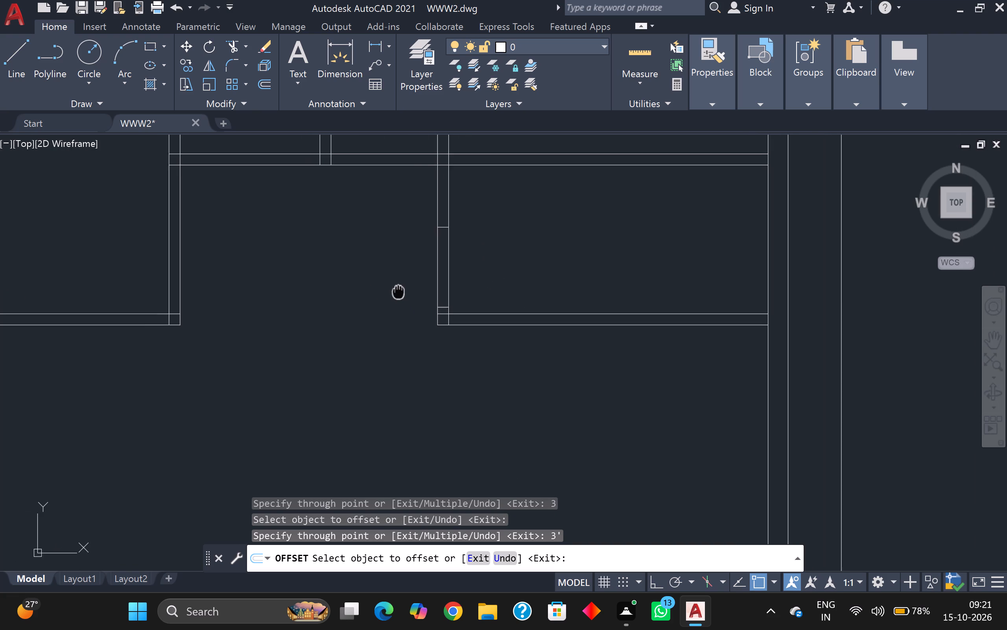
{"action": "middle_click_drag", "start_coordinate": [399, 290], "coordinate": [435, 276]}
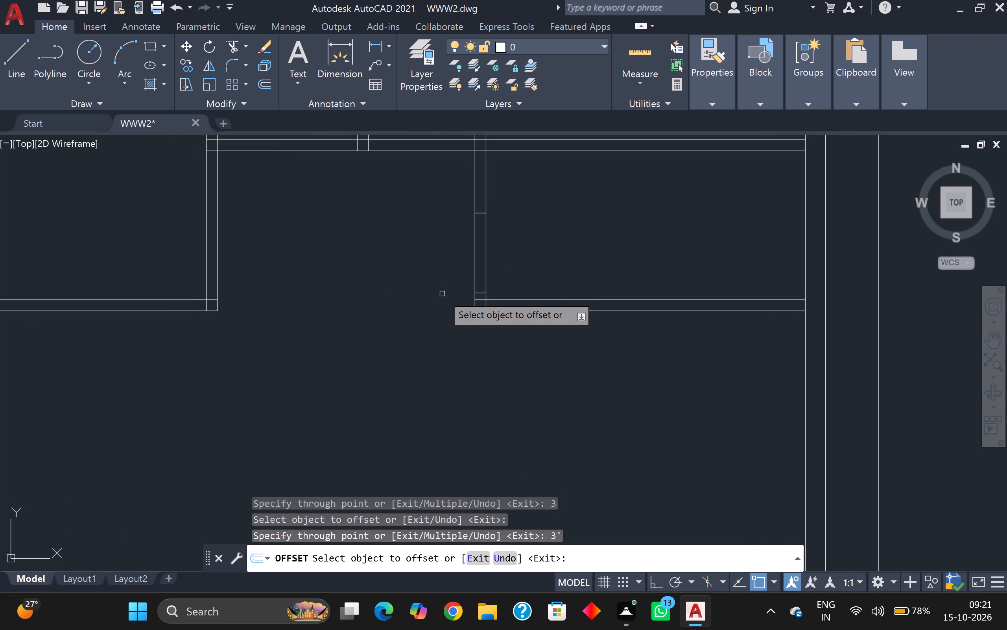
{"action": "scroll", "coordinate": [340, 273], "scroll_direction": "down", "scroll_amount": 2}
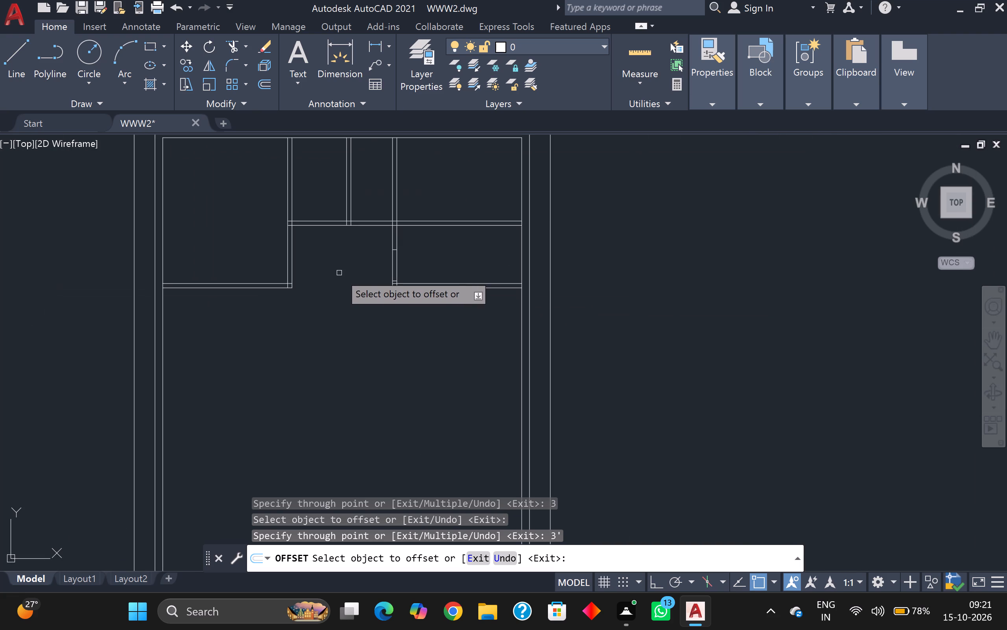
{"action": "scroll", "coordinate": [328, 286], "scroll_direction": "up", "scroll_amount": 2}
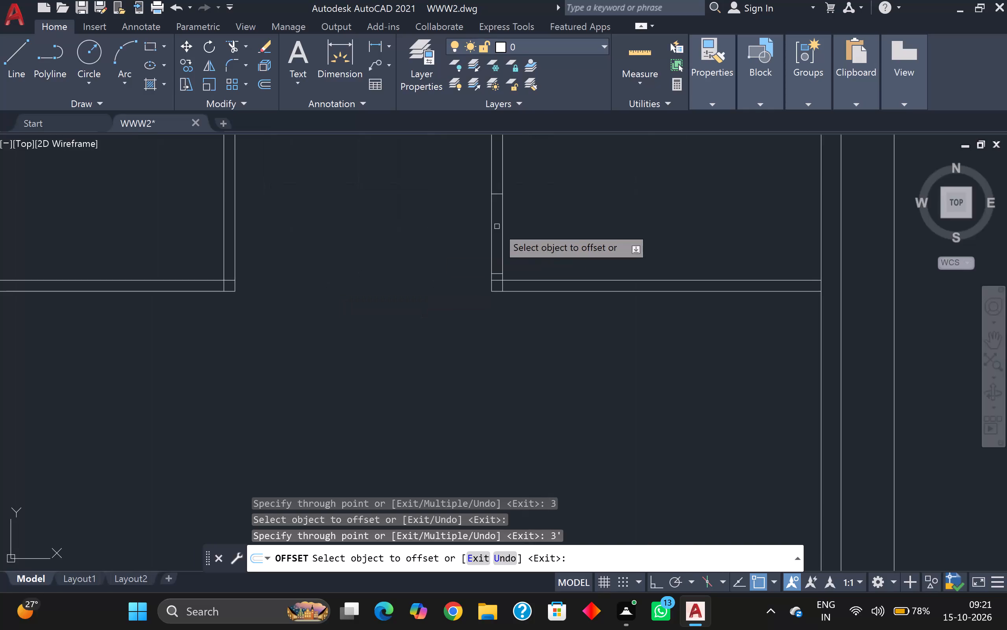
{"action": "key", "text": "Escape"}
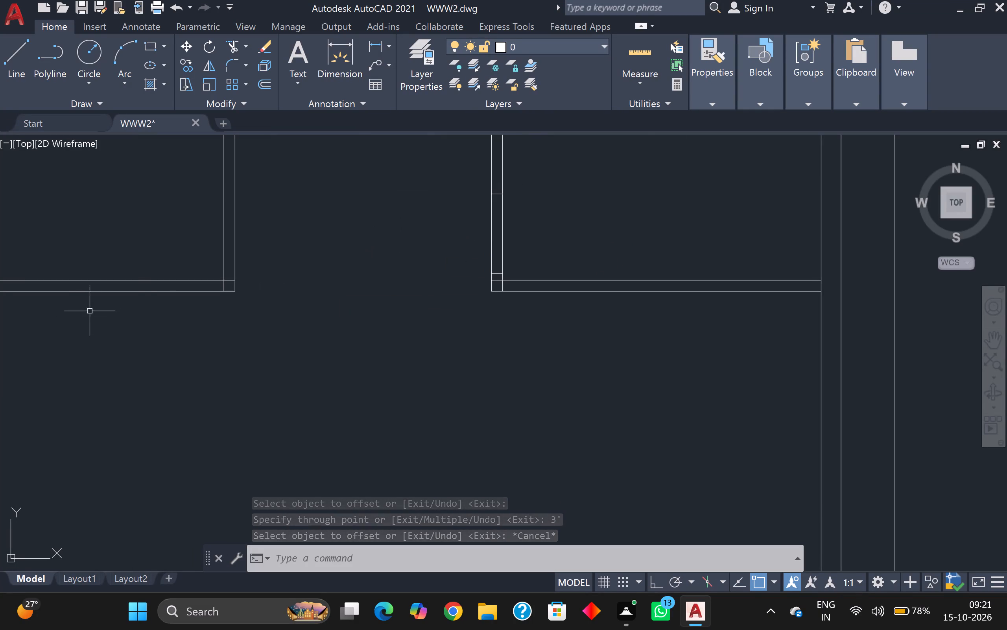
Break the upper line of the left-hand lower cross partition at its intersection with the left partition's left line.
{"action": "scroll", "coordinate": [228, 282], "scroll_direction": "up", "scroll_amount": 2}
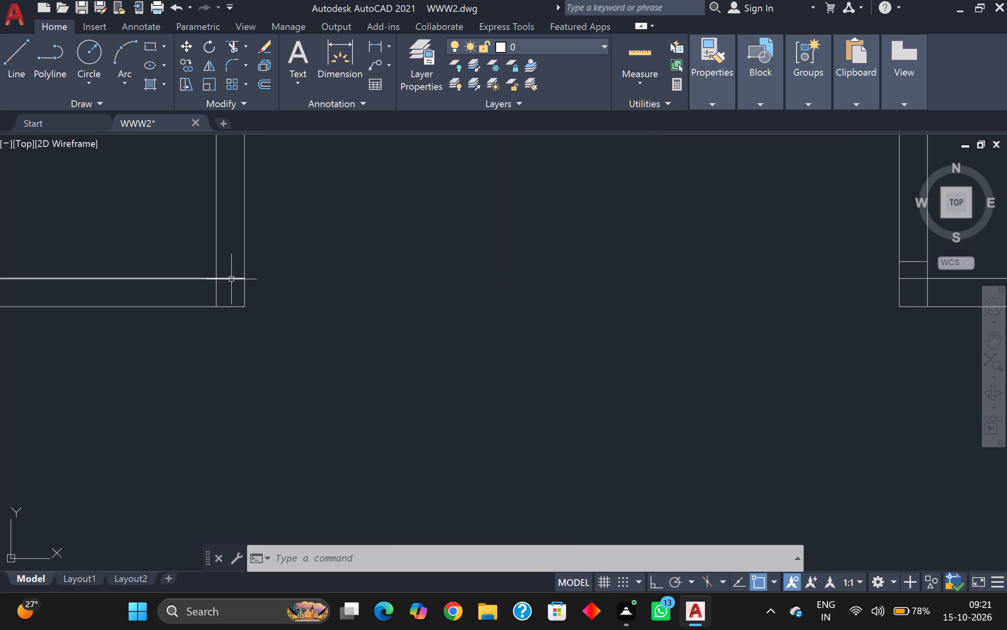
{"action": "left_click", "coordinate": [231, 279]}
{"action": "type", "text": "br"}
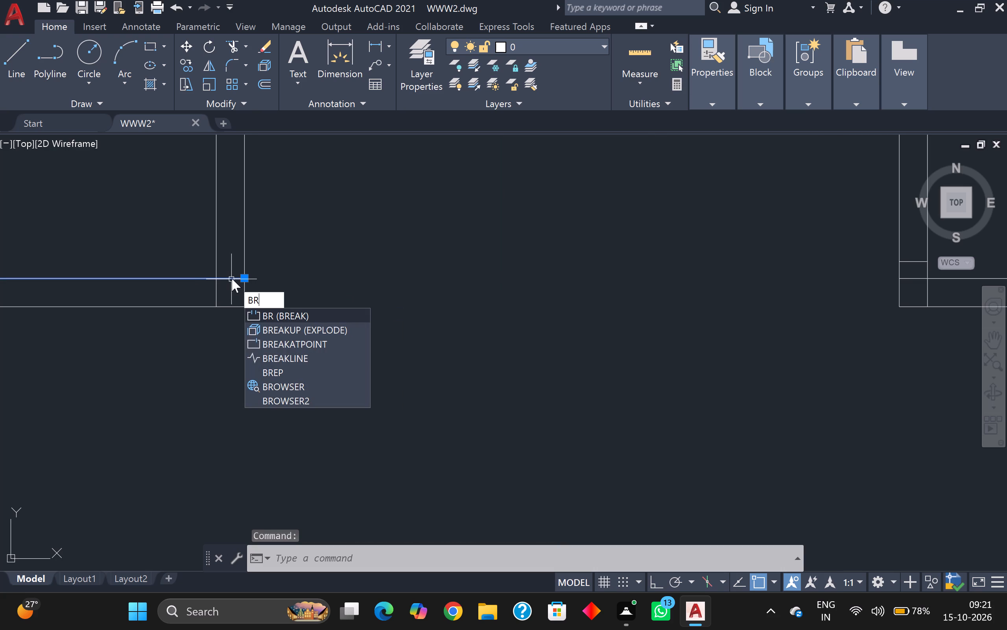
{"action": "left_click", "coordinate": [285, 345]}
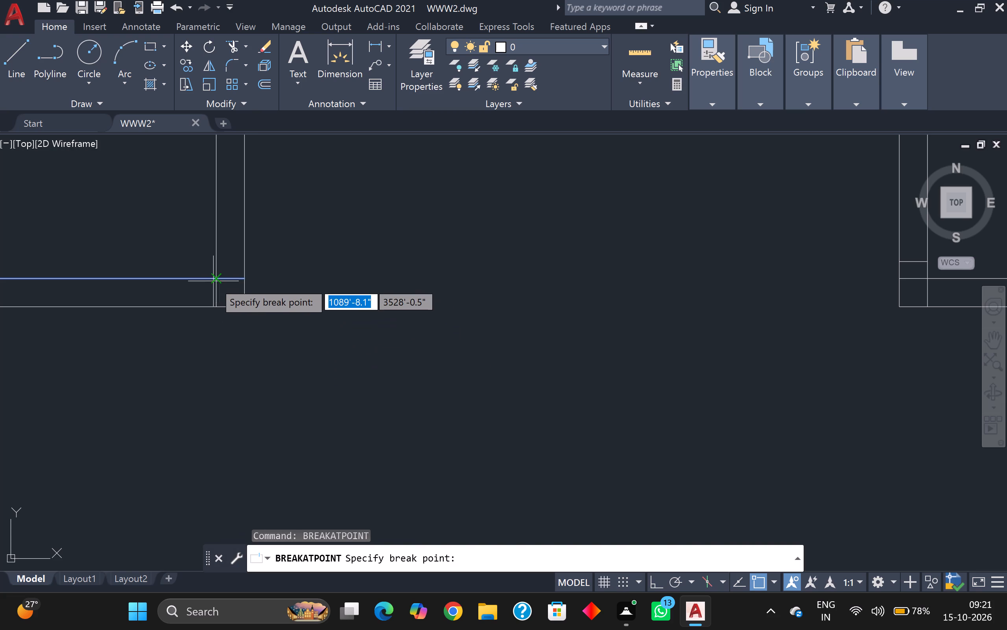
{"action": "left_click", "coordinate": [214, 280]}
Offset the broken-off stub 3" up inside the left partition, and offset the new line 3' further up to mark a door opening.
{"action": "left_click", "coordinate": [234, 278]}
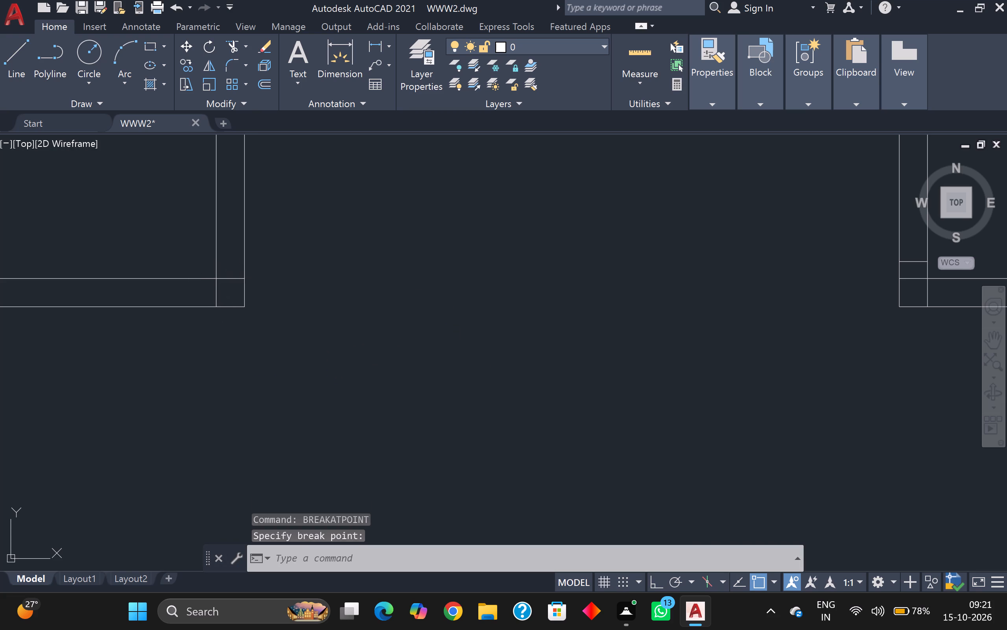
{"action": "key", "text": "o"}
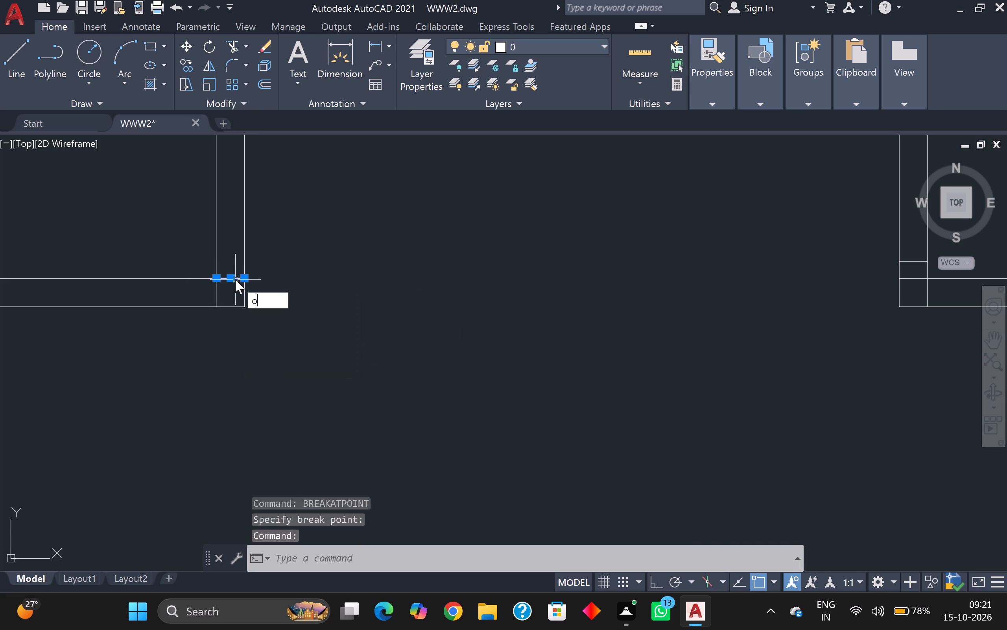
{"action": "key", "text": "Return"}
{"action": "key", "text": "Return"}
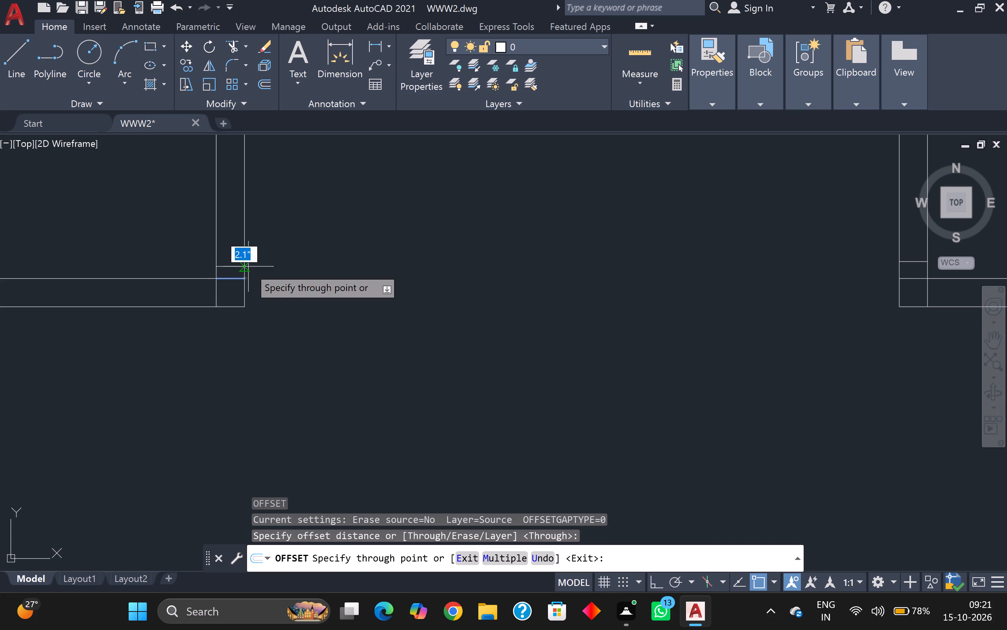
{"action": "key", "text": "3"}
{"action": "key", "text": "Return"}
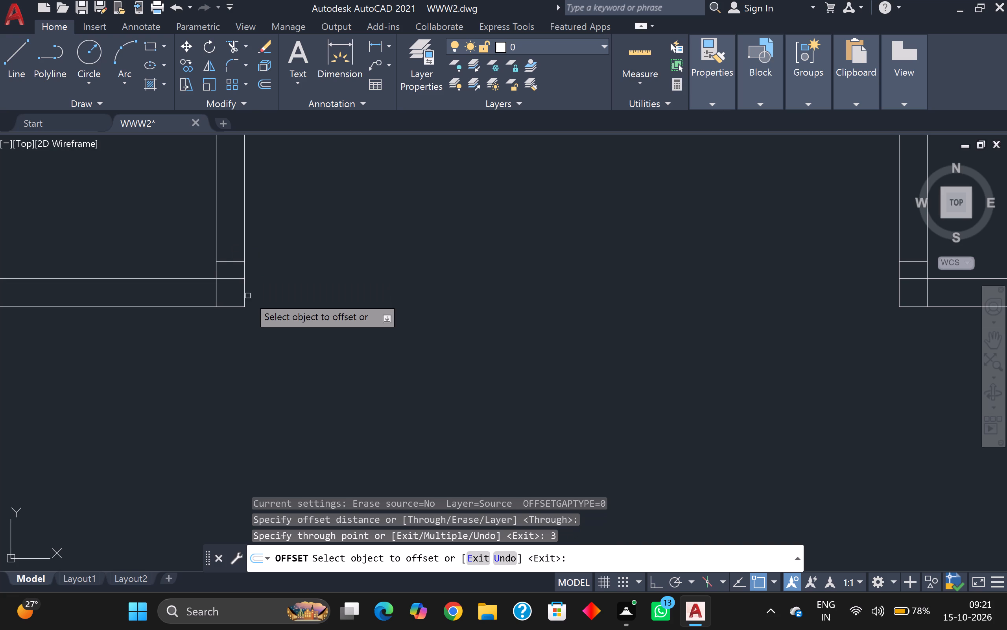
{"action": "left_click", "coordinate": [235, 262]}
{"action": "type", "text": "3'"}
{"action": "key", "text": "Return"}
{"action": "scroll", "coordinate": [228, 226], "scroll_direction": "down", "scroll_amount": 2}
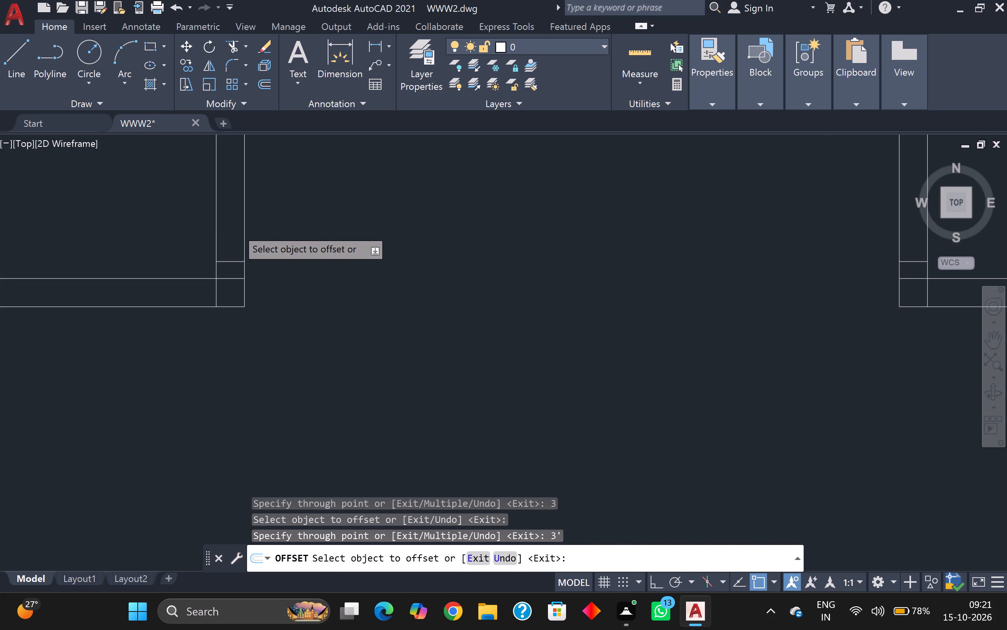
{"action": "scroll", "coordinate": [240, 228], "scroll_direction": "down", "scroll_amount": 2}
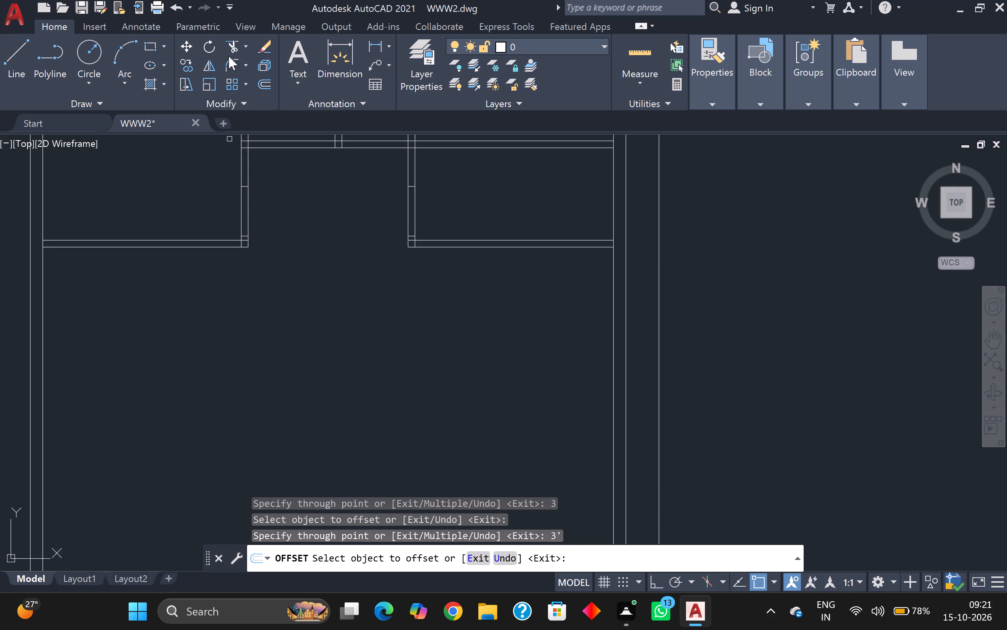
Trim the left and right partition lines between the offset door marks to open the two 3' doorways.
{"action": "left_click", "coordinate": [238, 50]}
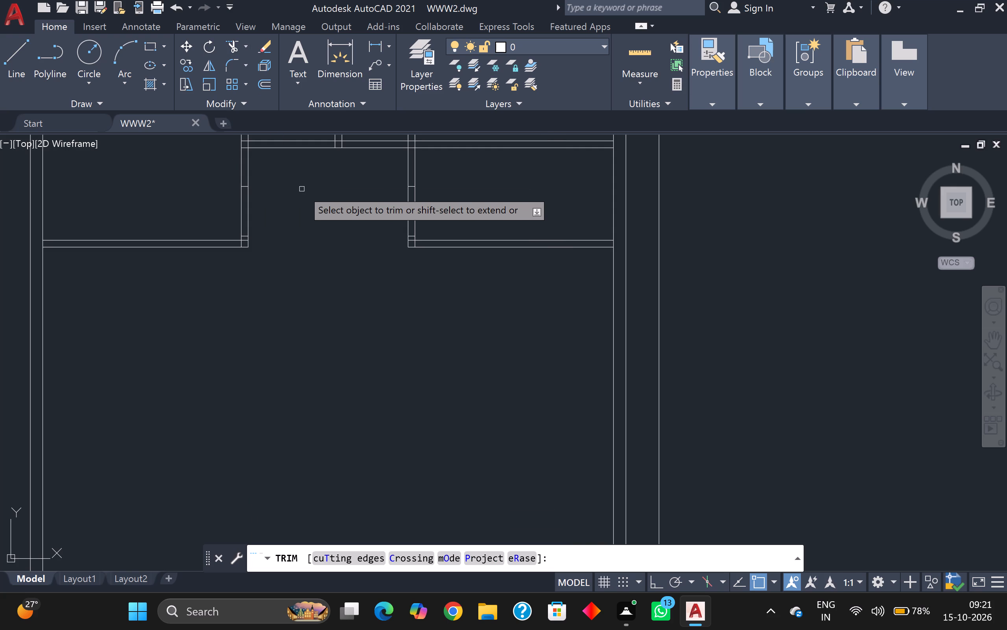
{"action": "left_click", "coordinate": [219, 222]}
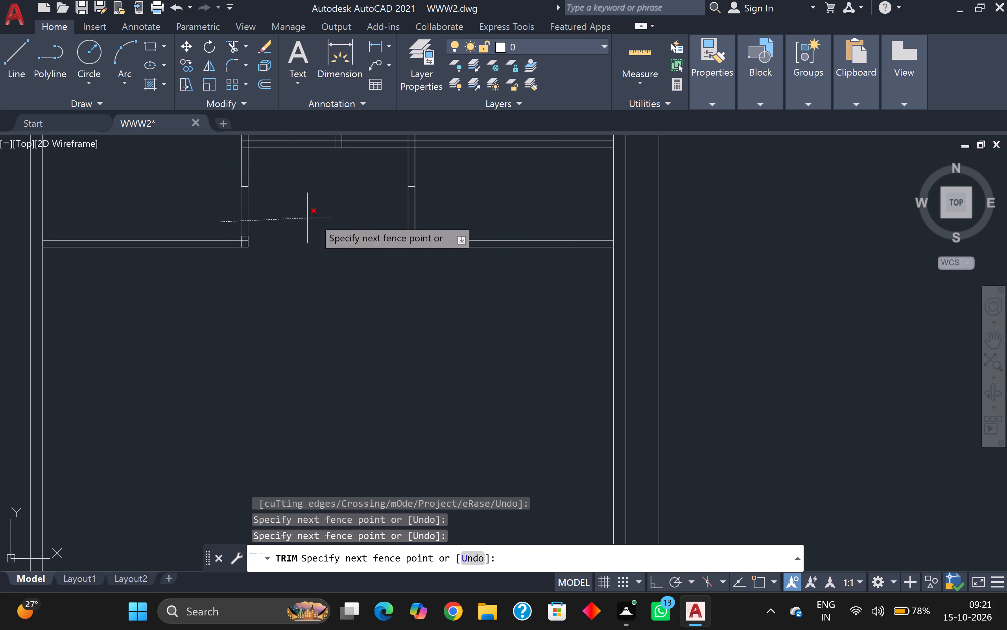
{"action": "left_click", "coordinate": [422, 214]}
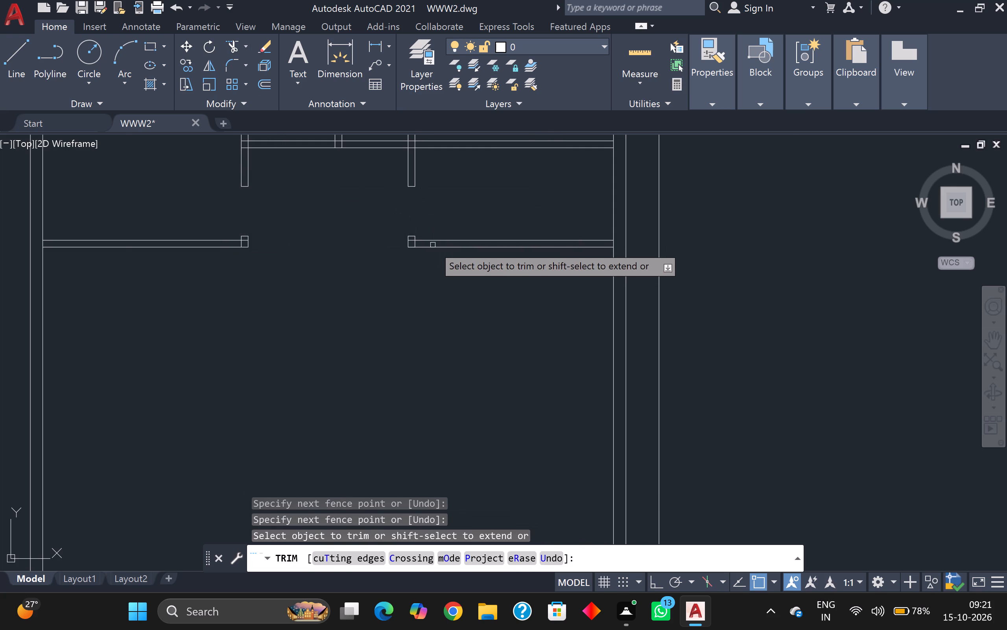
Trim the leftover inner lines at the corner where the right-hand lower cross partition meets the right partition stub.
{"action": "scroll", "coordinate": [433, 248], "scroll_direction": "up", "scroll_amount": 3}
{"action": "left_click", "coordinate": [367, 204]}
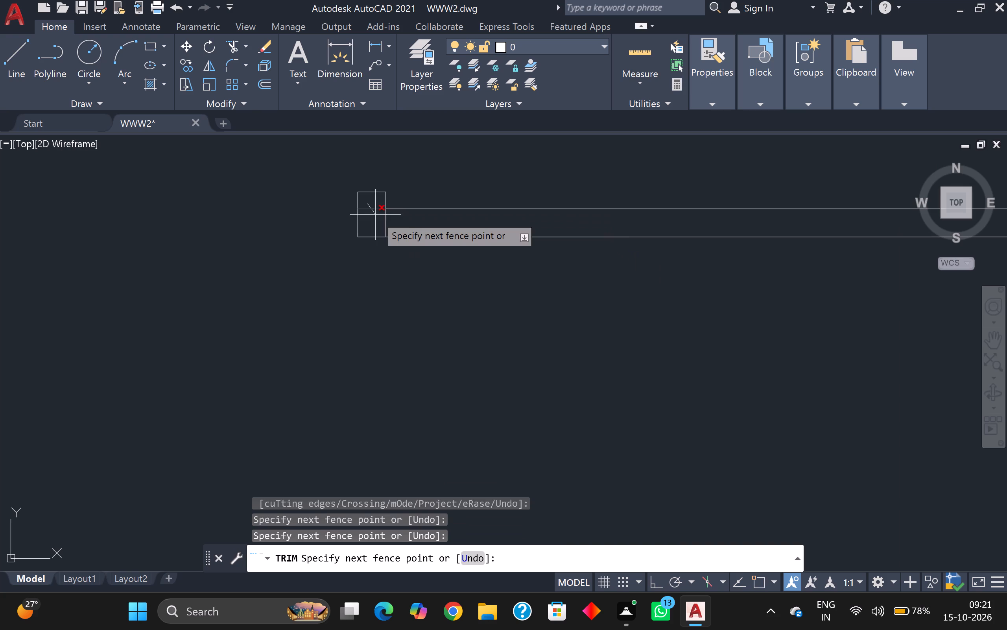
{"action": "left_click", "coordinate": [375, 215]}
{"action": "left_click", "coordinate": [381, 216]}
{"action": "left_click_drag", "start_coordinate": [396, 218], "coordinate": [399, 218]}
Trim the leftover inner lines at the corner where the left-hand lower cross partition meets the left partition stub.
{"action": "scroll", "coordinate": [399, 219], "scroll_direction": "down", "scroll_amount": 2}
{"action": "scroll", "coordinate": [332, 282], "scroll_direction": "down", "scroll_amount": 1}
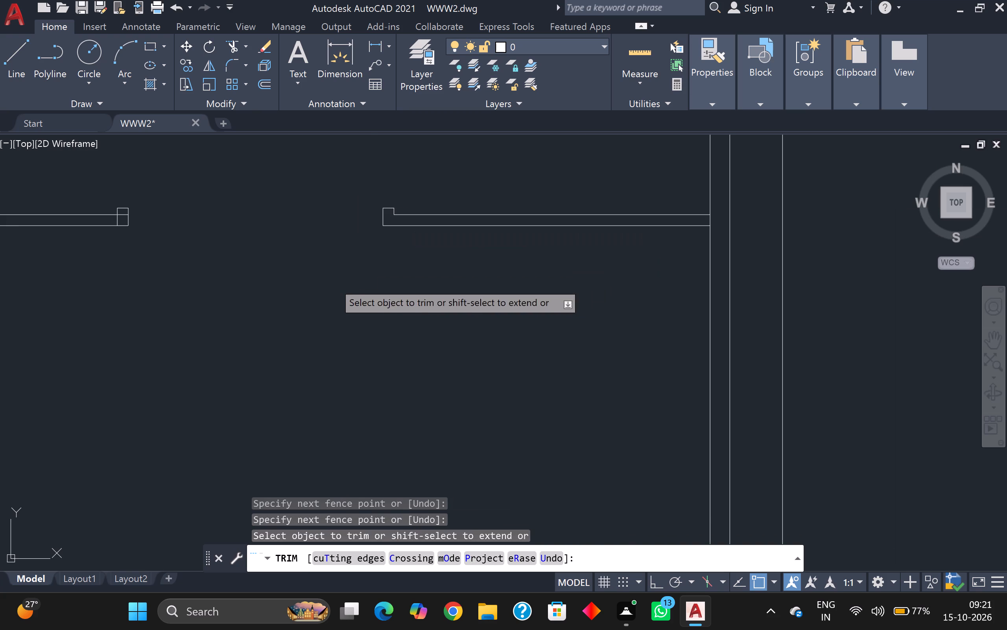
{"action": "middle_click_drag", "start_coordinate": [293, 263], "coordinate": [470, 322]}
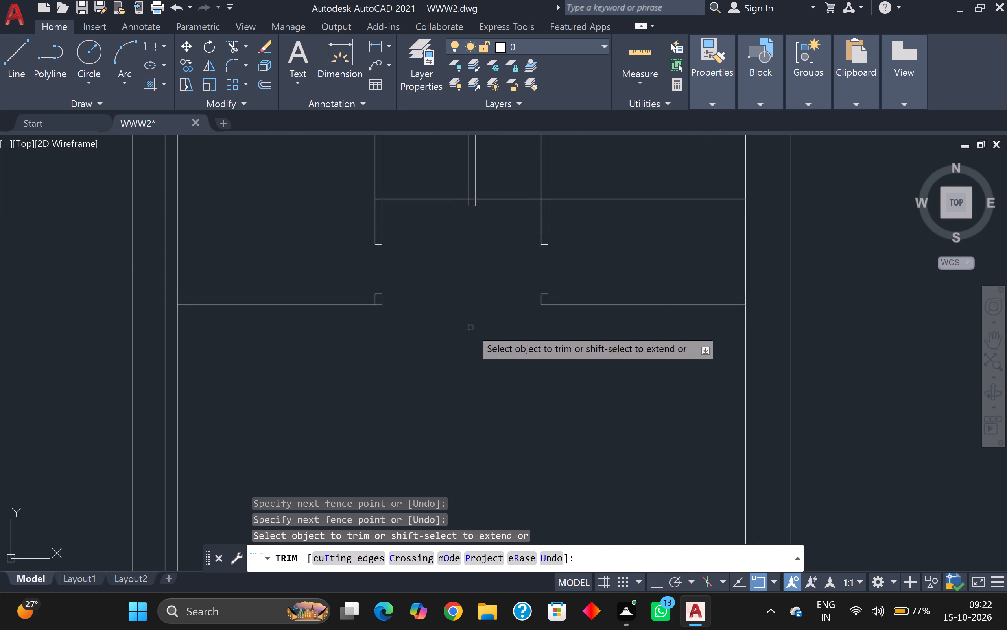
{"action": "scroll", "coordinate": [362, 294], "scroll_direction": "up", "scroll_amount": 3}
{"action": "scroll", "coordinate": [399, 326], "scroll_direction": "up", "scroll_amount": 2}
{"action": "left_click", "coordinate": [402, 320]}
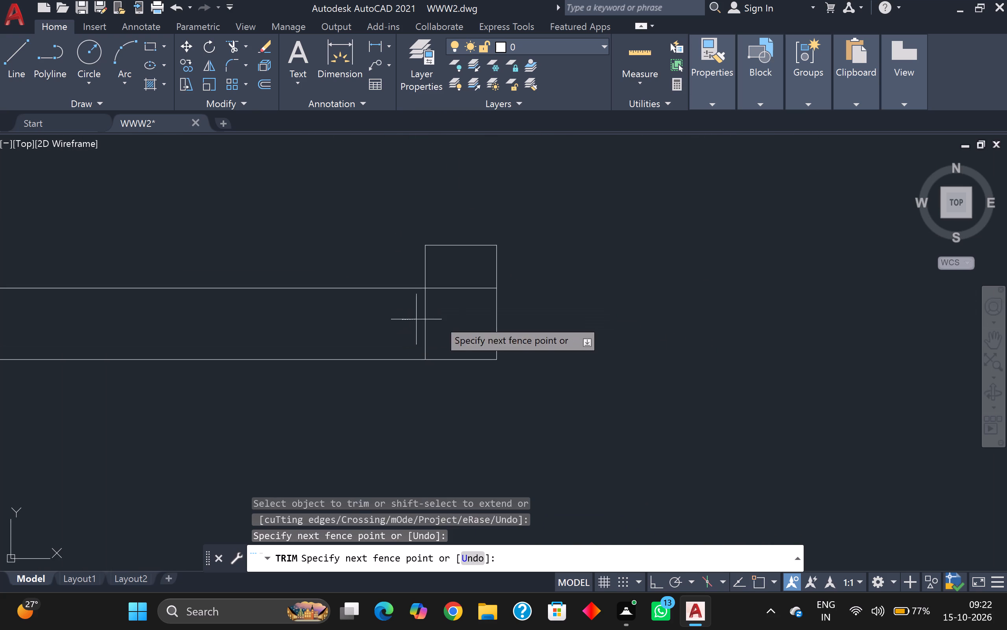
{"action": "left_click", "coordinate": [446, 319]}
{"action": "left_click_drag", "start_coordinate": [448, 301], "coordinate": [447, 296]}
{"action": "left_click", "coordinate": [445, 278]}
{"action": "scroll", "coordinate": [445, 276], "scroll_direction": "down", "scroll_amount": 3}
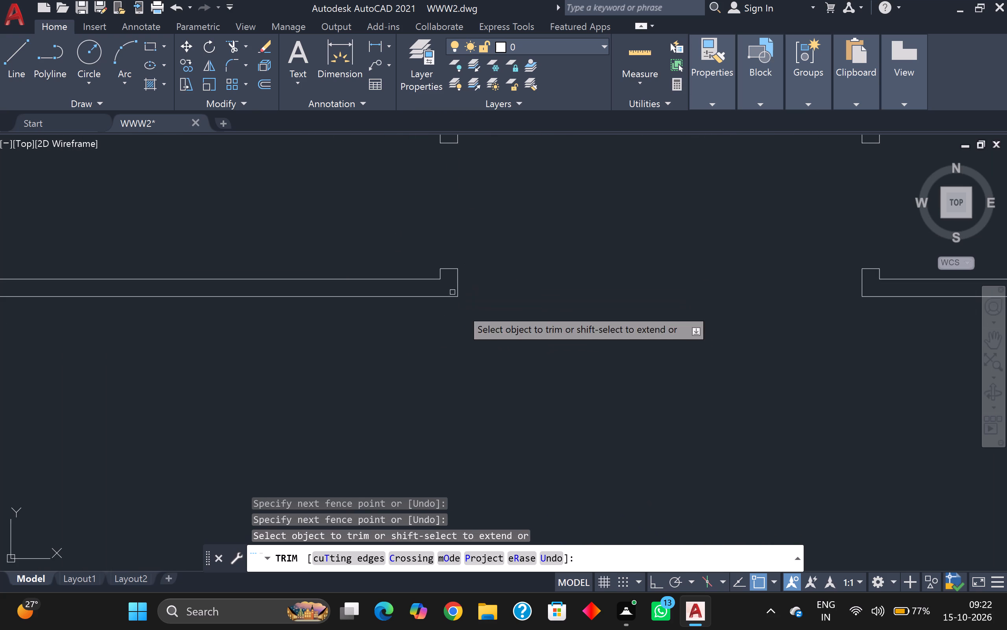
Trim the middle partition's two line ends that run inside the upper cross partition.
{"action": "scroll", "coordinate": [479, 305], "scroll_direction": "down", "scroll_amount": 4}
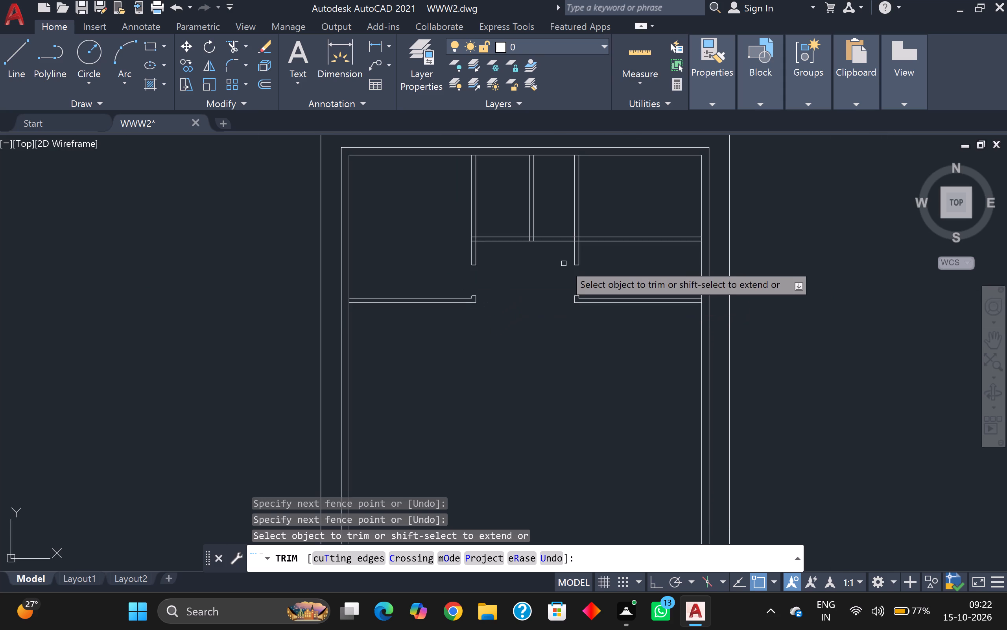
{"action": "scroll", "coordinate": [533, 273], "scroll_direction": "up", "scroll_amount": 1}
{"action": "middle_click_drag", "start_coordinate": [532, 271], "coordinate": [530, 271]}
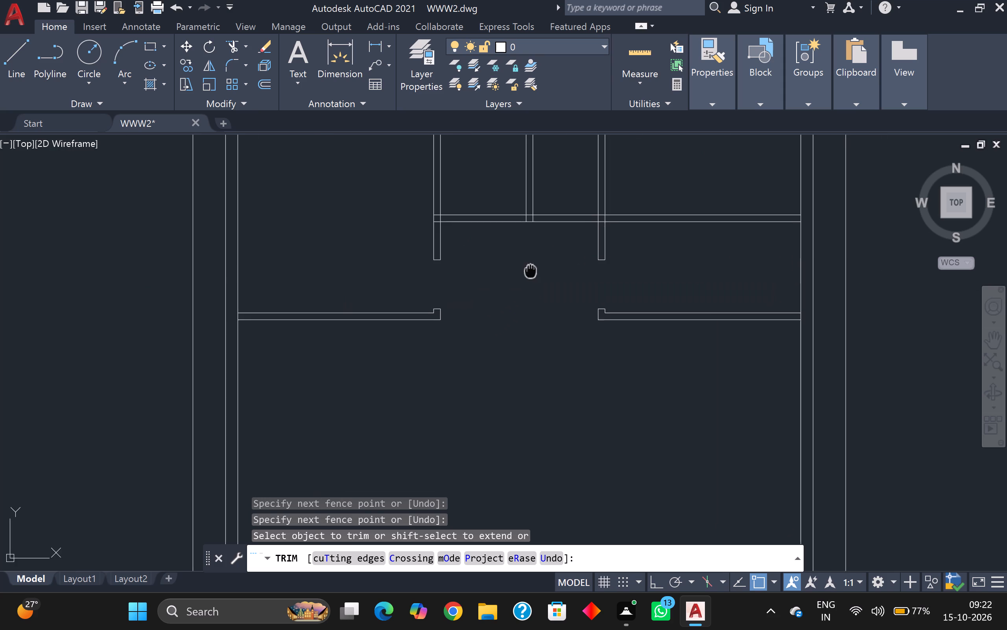
{"action": "middle_click_drag", "start_coordinate": [530, 271], "coordinate": [507, 439]}
{"action": "scroll", "coordinate": [498, 413], "scroll_direction": "up", "scroll_amount": 2}
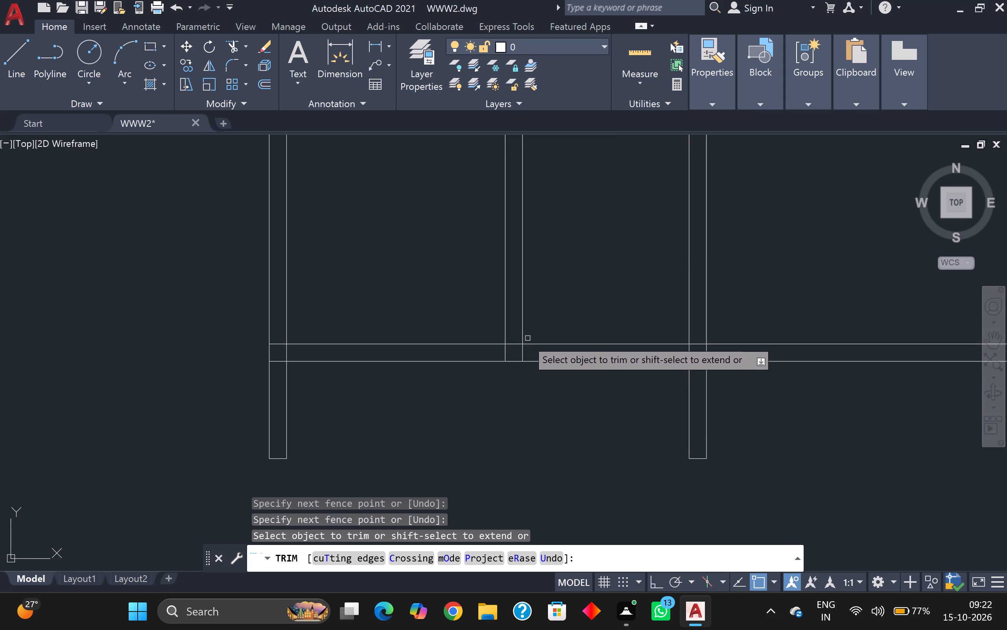
{"action": "left_click", "coordinate": [494, 354]}
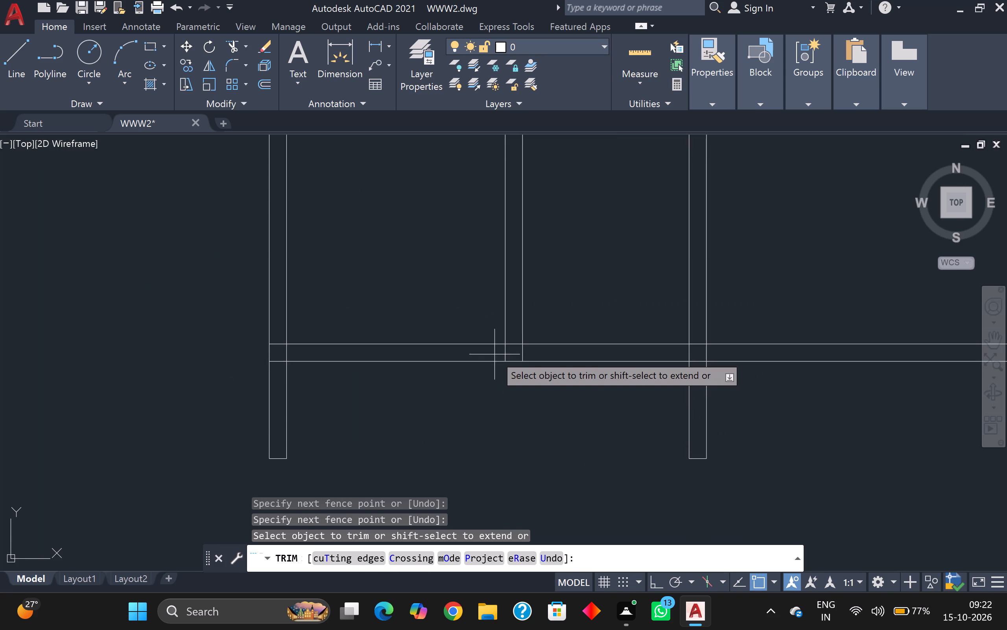
{"action": "left_click", "coordinate": [542, 355]}
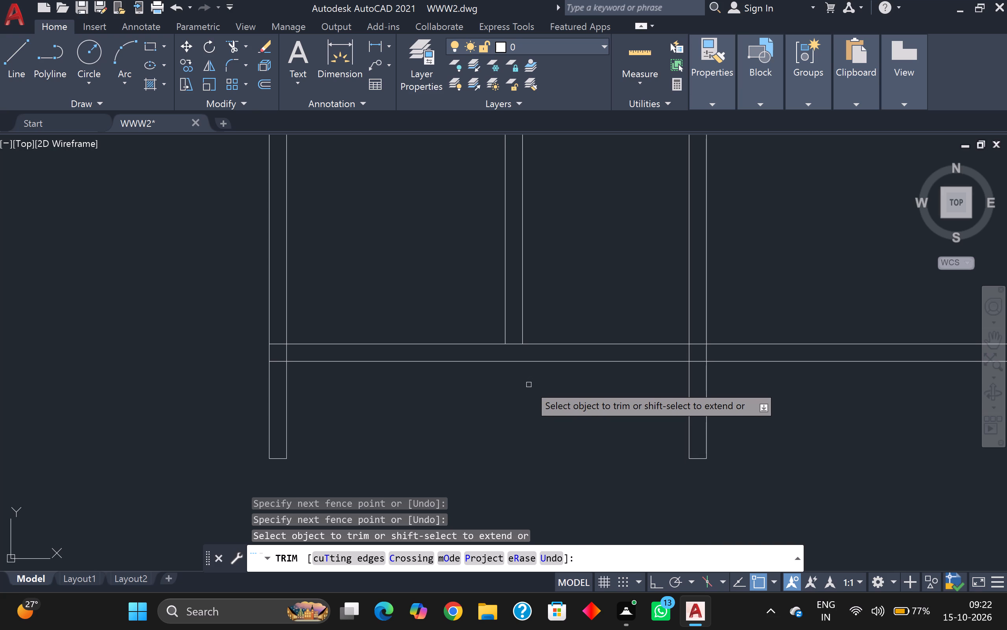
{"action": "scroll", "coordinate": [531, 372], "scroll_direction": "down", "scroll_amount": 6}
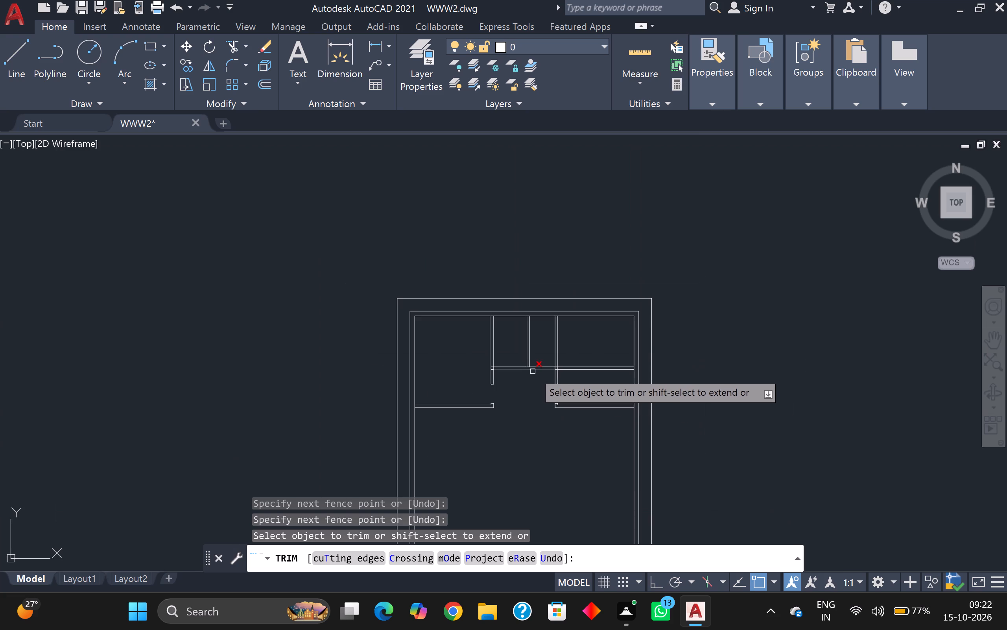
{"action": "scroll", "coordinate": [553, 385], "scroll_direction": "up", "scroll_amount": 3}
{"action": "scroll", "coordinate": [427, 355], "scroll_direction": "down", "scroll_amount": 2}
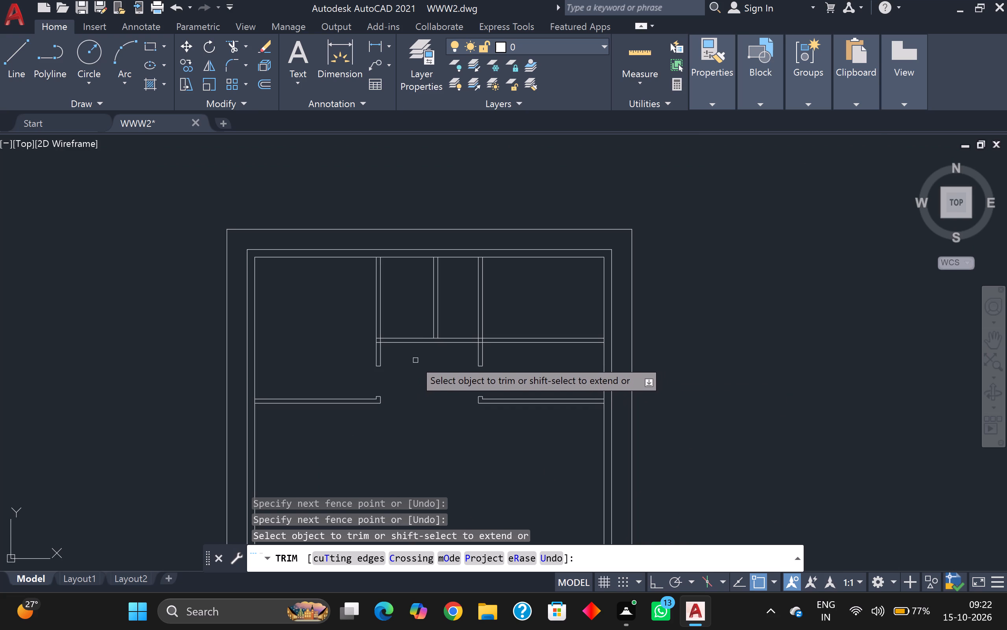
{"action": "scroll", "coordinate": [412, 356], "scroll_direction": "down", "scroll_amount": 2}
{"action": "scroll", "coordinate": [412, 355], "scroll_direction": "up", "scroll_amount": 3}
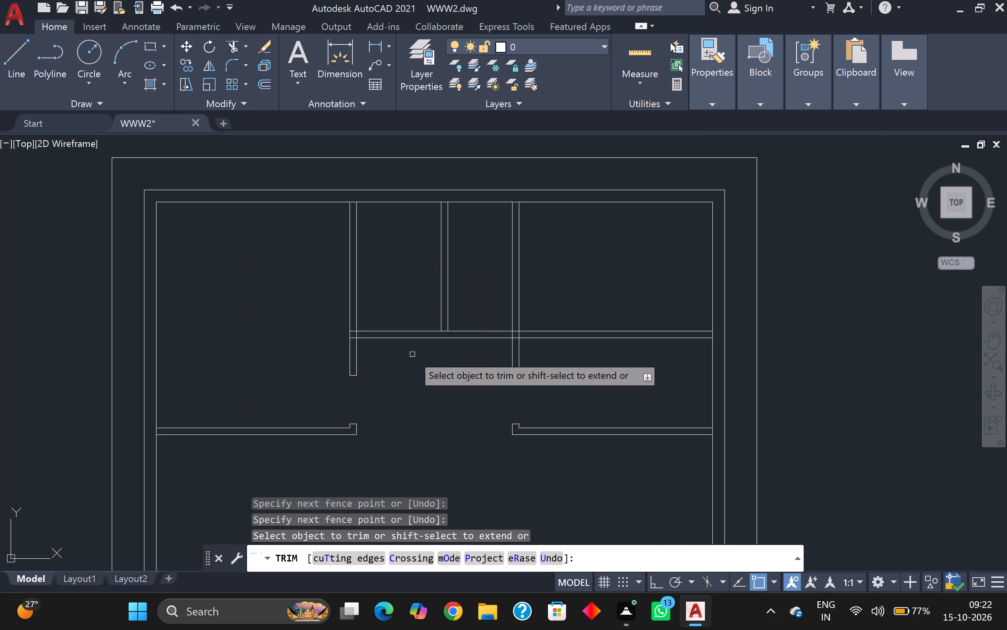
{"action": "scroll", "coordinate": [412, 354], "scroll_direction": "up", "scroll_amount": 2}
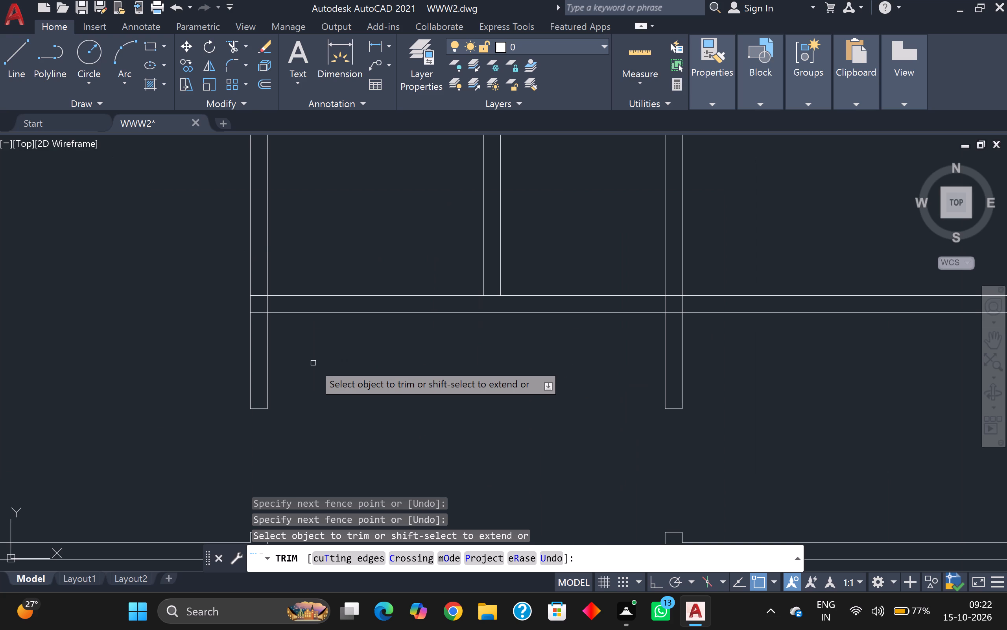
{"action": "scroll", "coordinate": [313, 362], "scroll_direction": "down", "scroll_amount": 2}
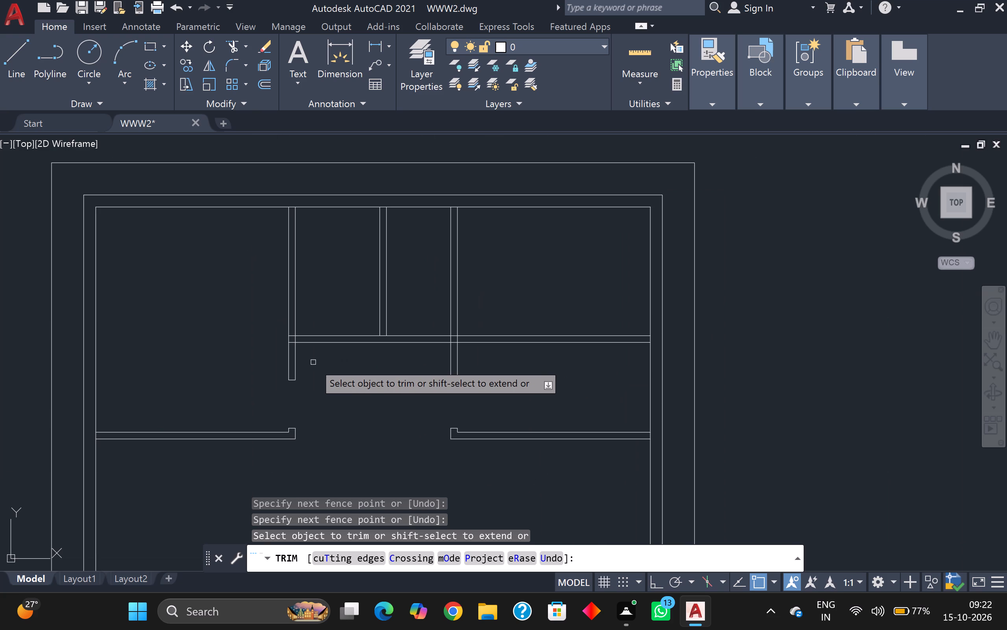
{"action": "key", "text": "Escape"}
Break the left partition's right line at its intersections with the upper and lower lines of the upper cross partition.
{"action": "key", "text": "o"}
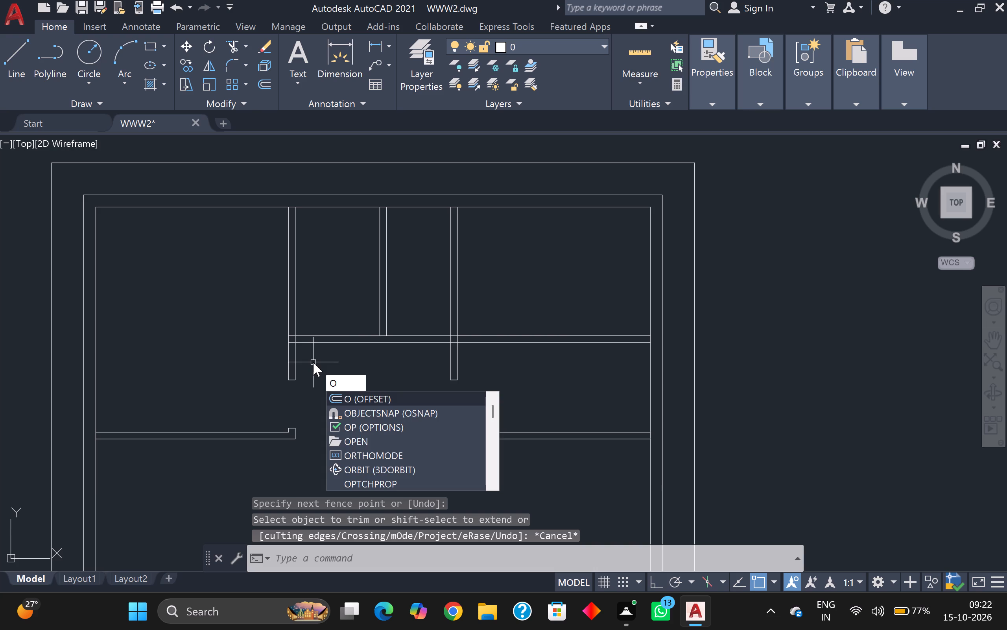
{"action": "key", "text": "BackSpace"}
{"action": "type", "text": "br"}
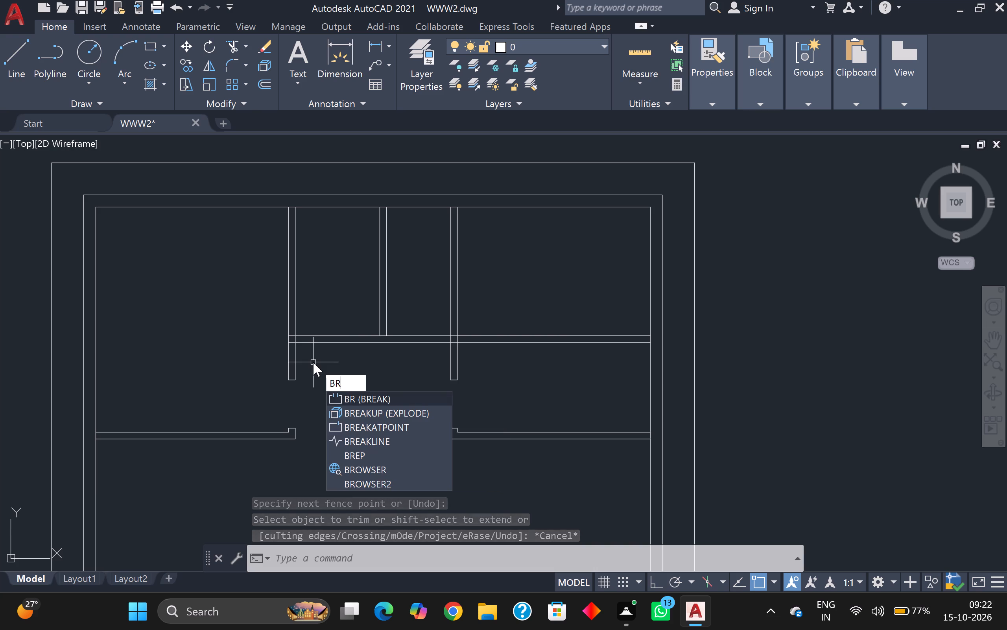
{"action": "left_click", "coordinate": [367, 425]}
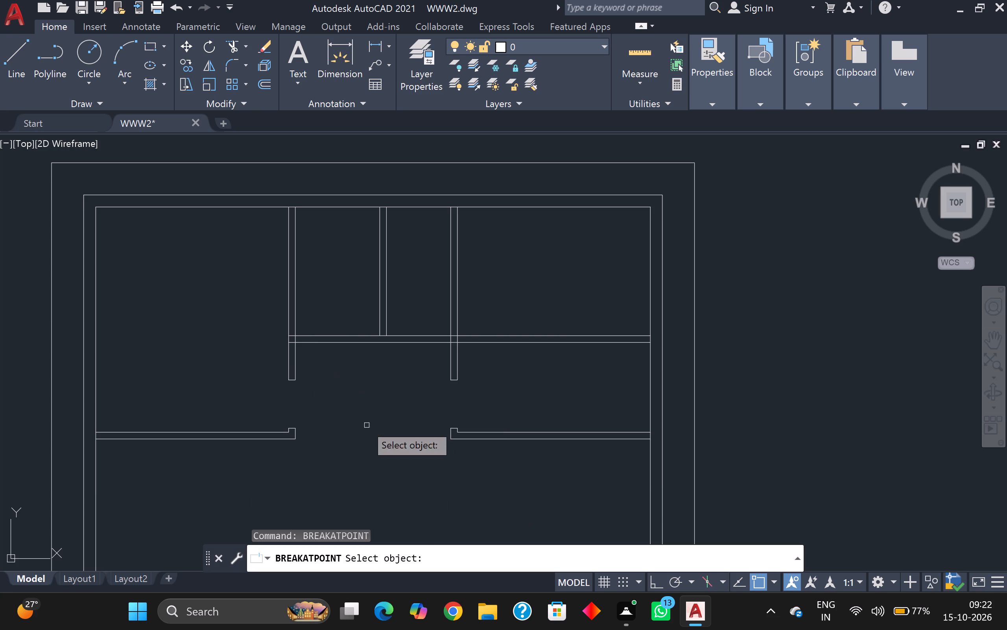
{"action": "scroll", "coordinate": [286, 351], "scroll_direction": "up", "scroll_amount": 3}
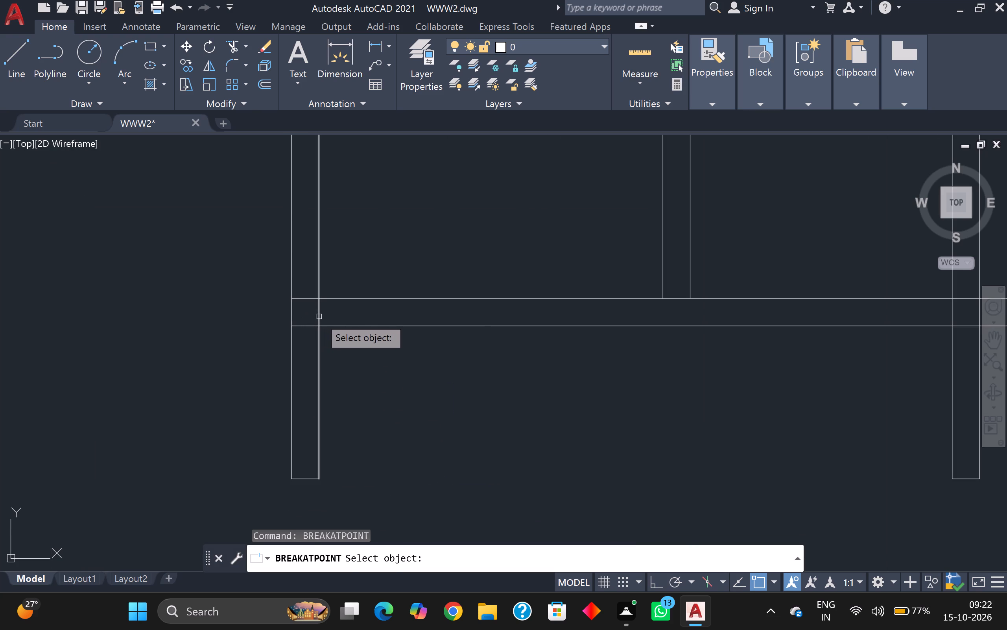
{"action": "left_click", "coordinate": [319, 317]}
{"action": "scroll", "coordinate": [319, 308], "scroll_direction": "up", "scroll_amount": 2}
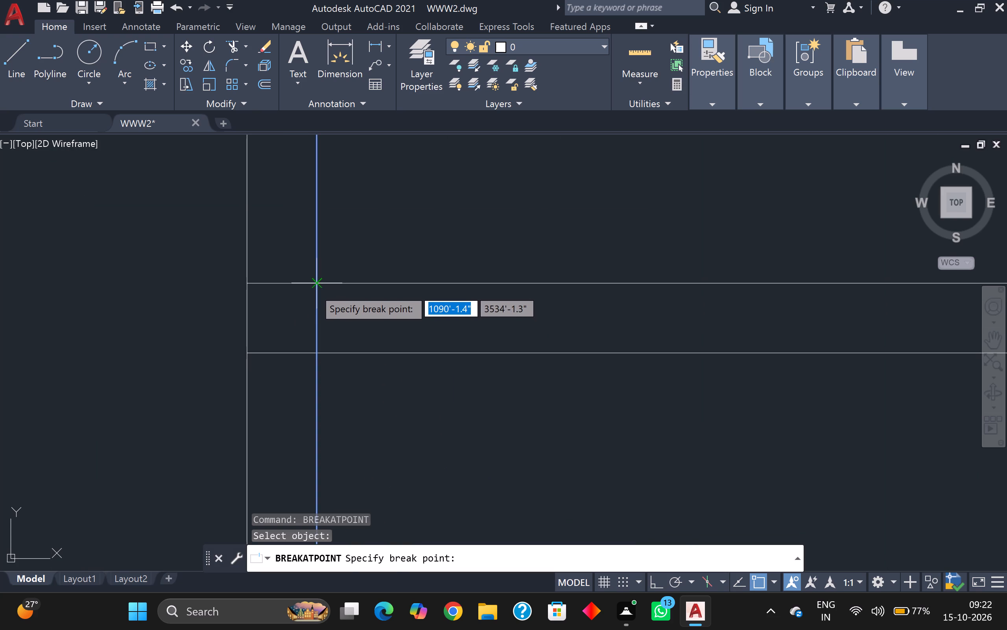
{"action": "left_click", "coordinate": [313, 286]}
{"action": "key", "text": "space"}
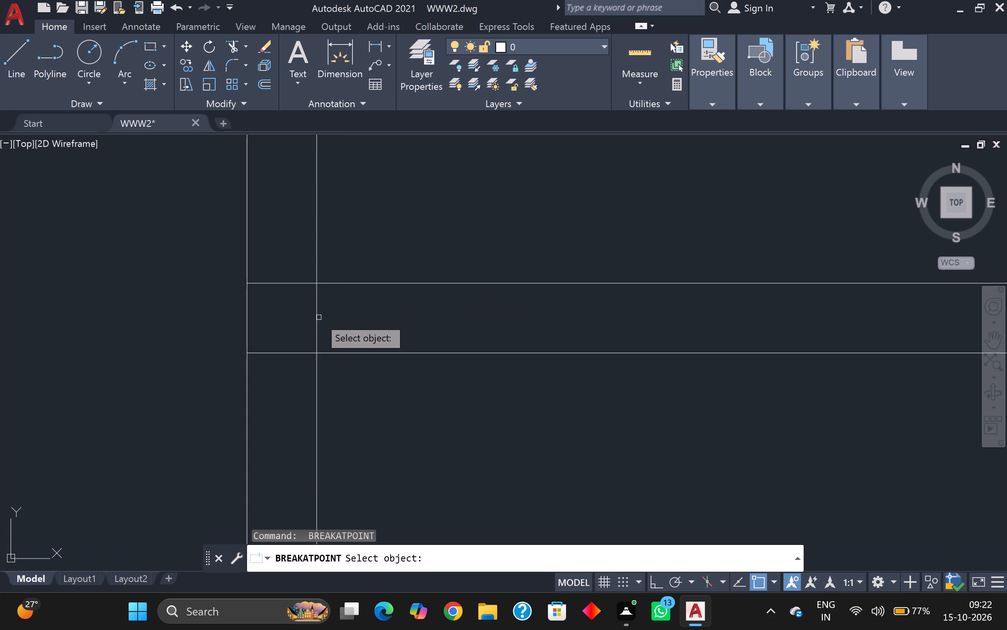
{"action": "left_click", "coordinate": [317, 315]}
{"action": "left_click", "coordinate": [319, 349]}
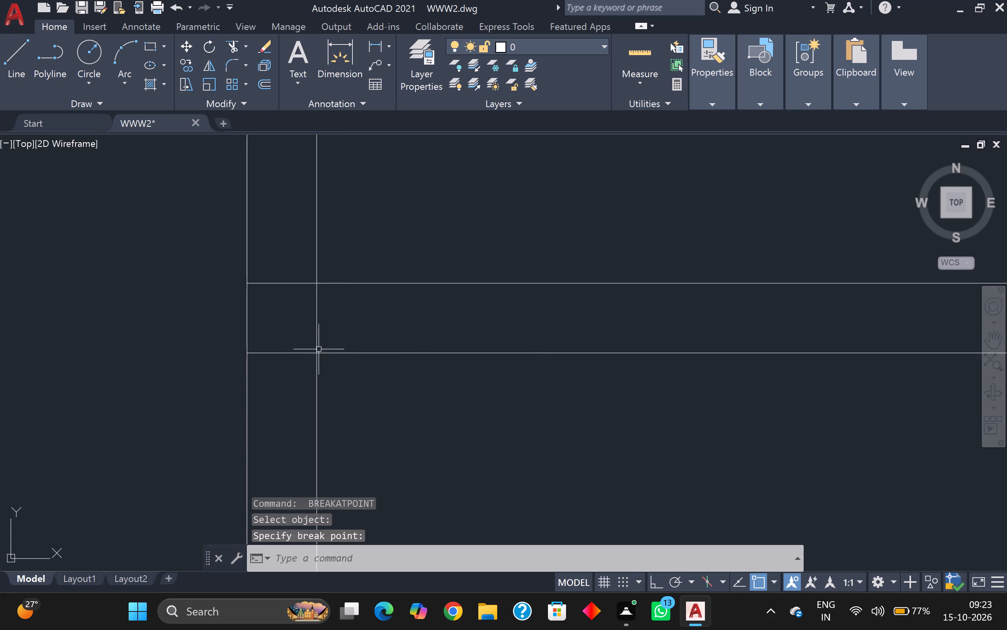
Offset the broken-off segment 3" right inside the upper cross partition, and offset the new line 3' further right to mark a door opening.
{"action": "key", "text": "o"}
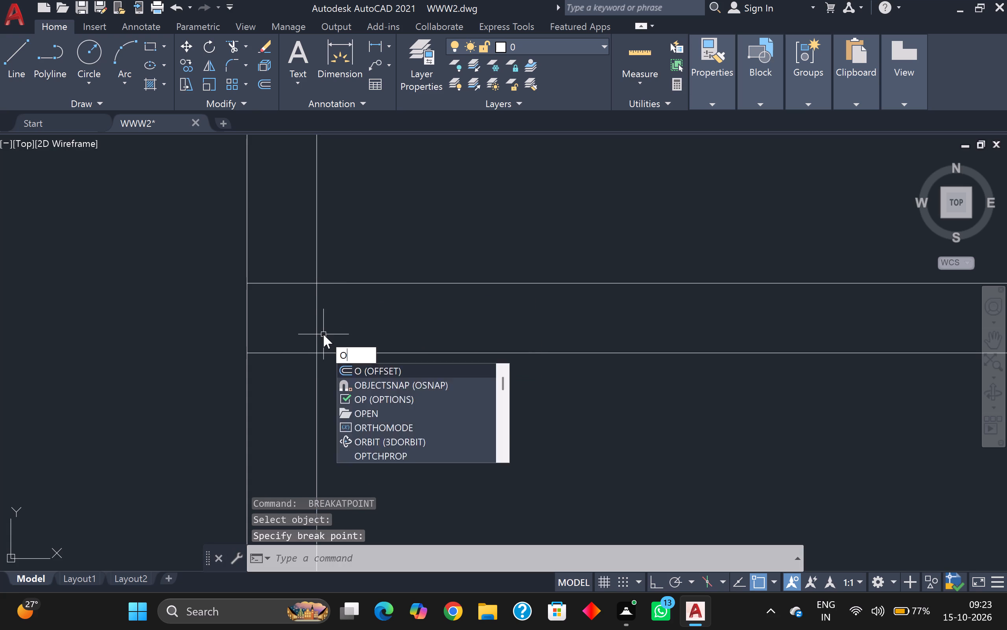
{"action": "key", "text": "Return"}
{"action": "key", "text": "Return"}
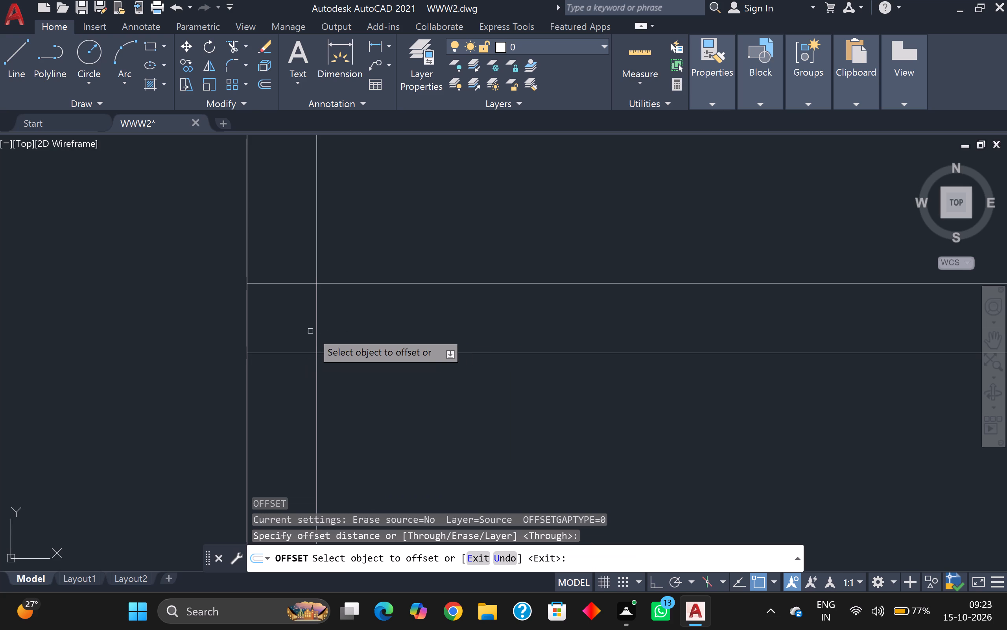
{"action": "left_click", "coordinate": [316, 330]}
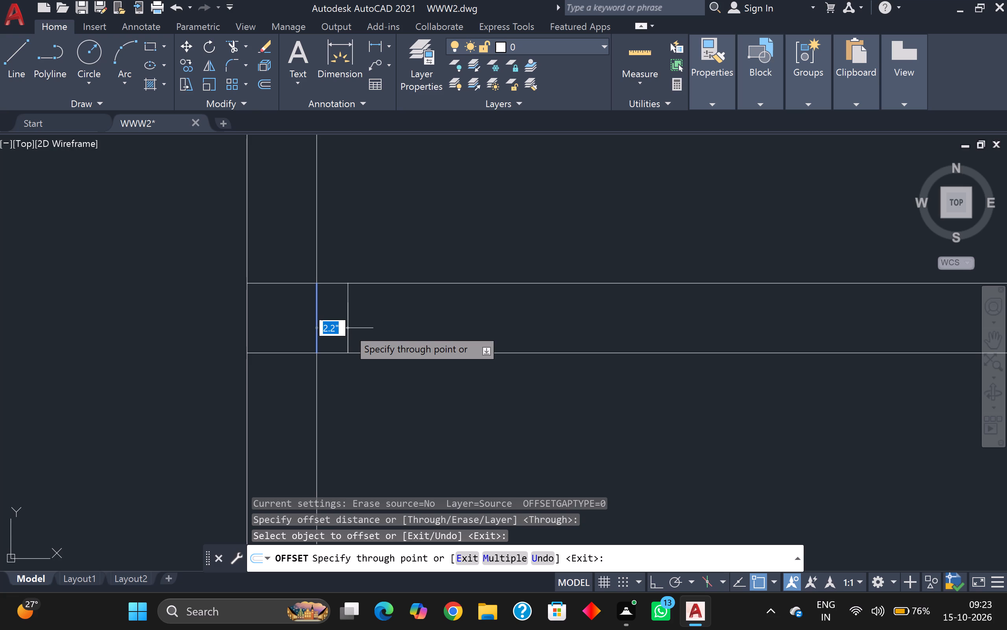
{"action": "key", "text": "3"}
{"action": "key", "text": "Return"}
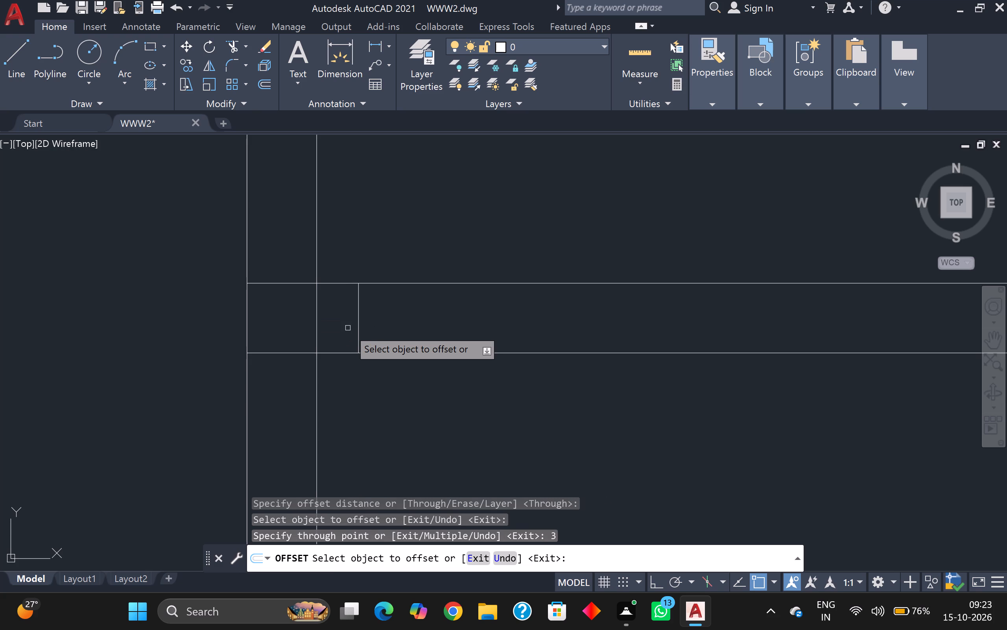
{"action": "left_click", "coordinate": [357, 326]}
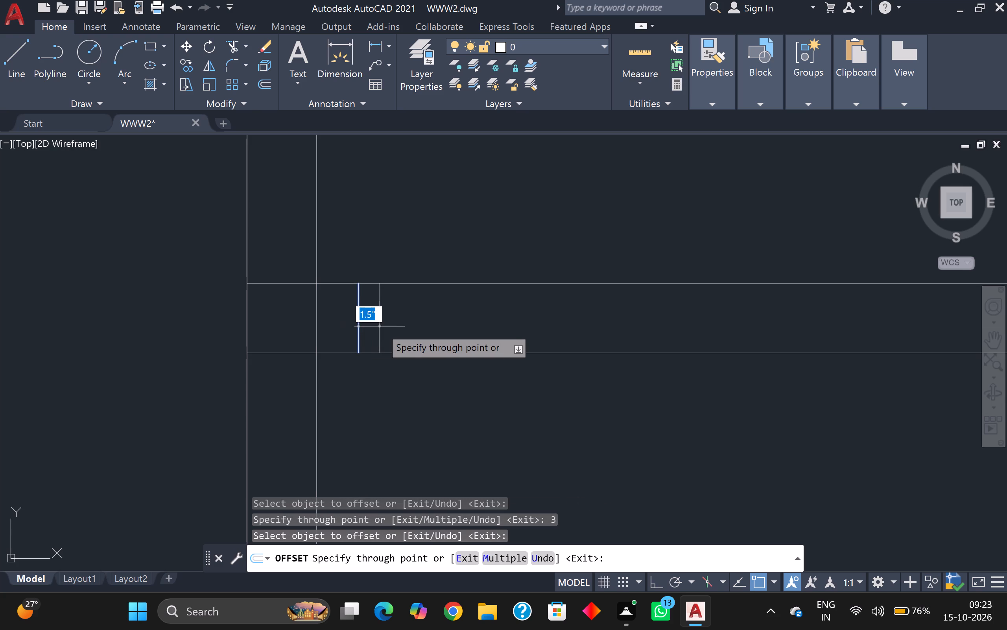
{"action": "type", "text": "3'"}
{"action": "key", "text": "Return"}
Trim both upper cross partition lines between the two door marks to open the 3' doorway beside the left partition.
{"action": "scroll", "coordinate": [402, 317], "scroll_direction": "down", "scroll_amount": 3}
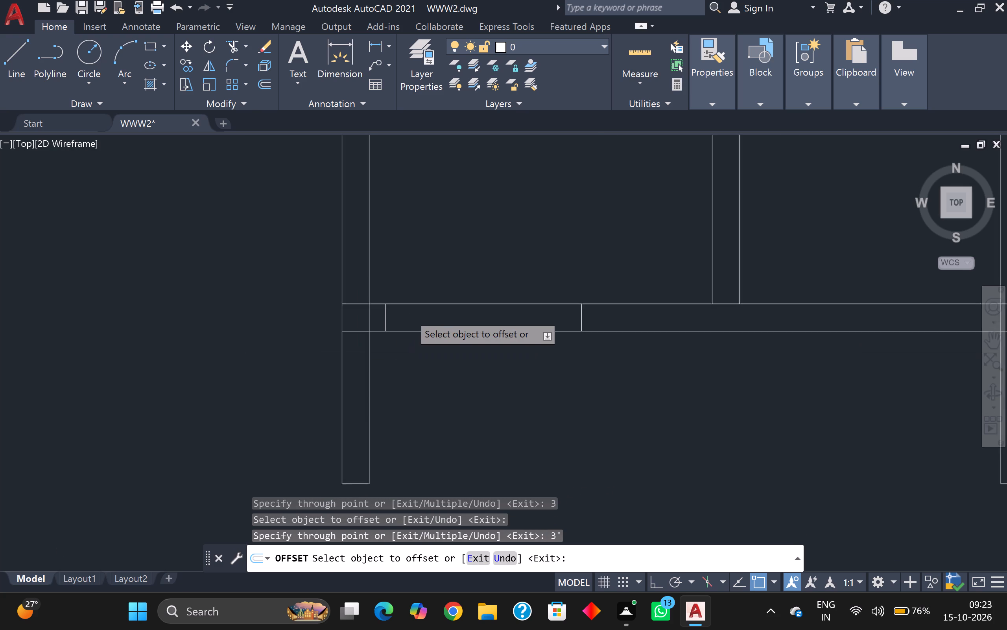
{"action": "scroll", "coordinate": [411, 310], "scroll_direction": "down", "scroll_amount": 2}
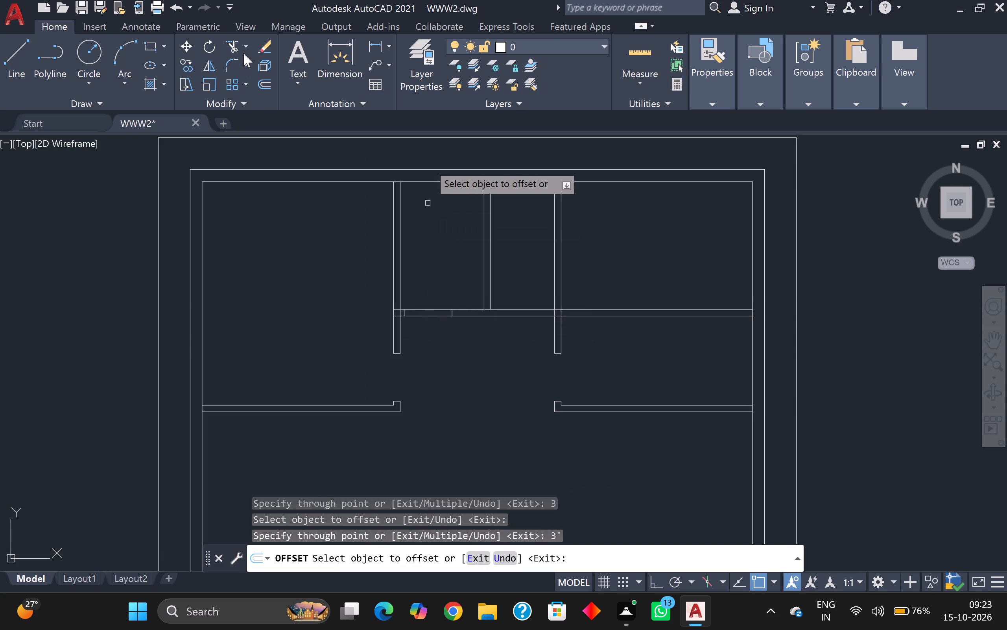
{"action": "left_click", "coordinate": [236, 51]}
{"action": "scroll", "coordinate": [437, 374], "scroll_direction": "up", "scroll_amount": 1}
{"action": "left_click_drag", "start_coordinate": [426, 339], "coordinate": [425, 332]}
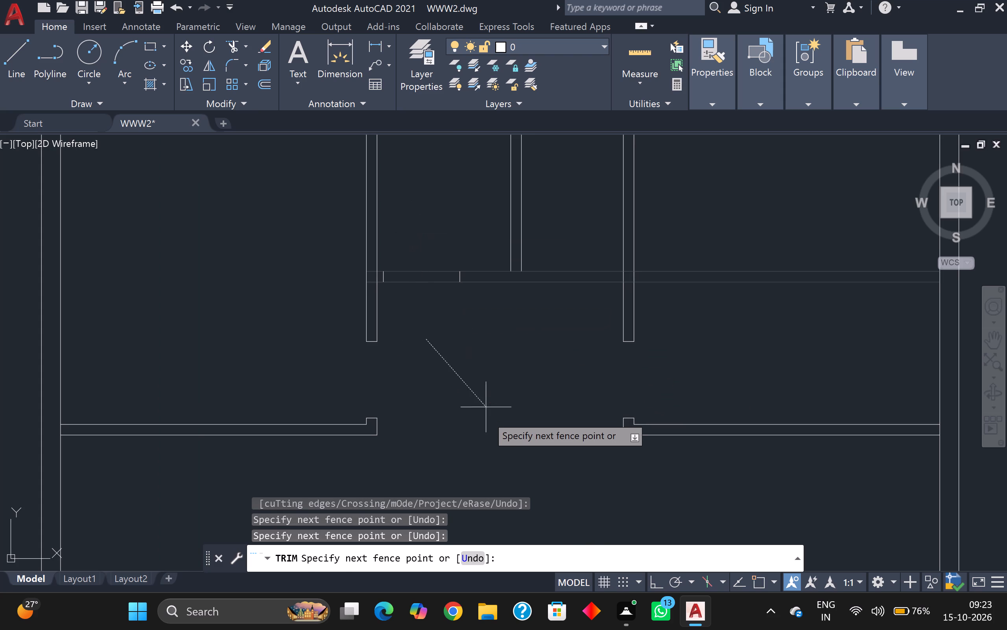
{"action": "left_click", "coordinate": [431, 243]}
{"action": "scroll", "coordinate": [431, 224], "scroll_direction": "down", "scroll_amount": 2}
{"action": "scroll", "coordinate": [451, 267], "scroll_direction": "down", "scroll_amount": 1}
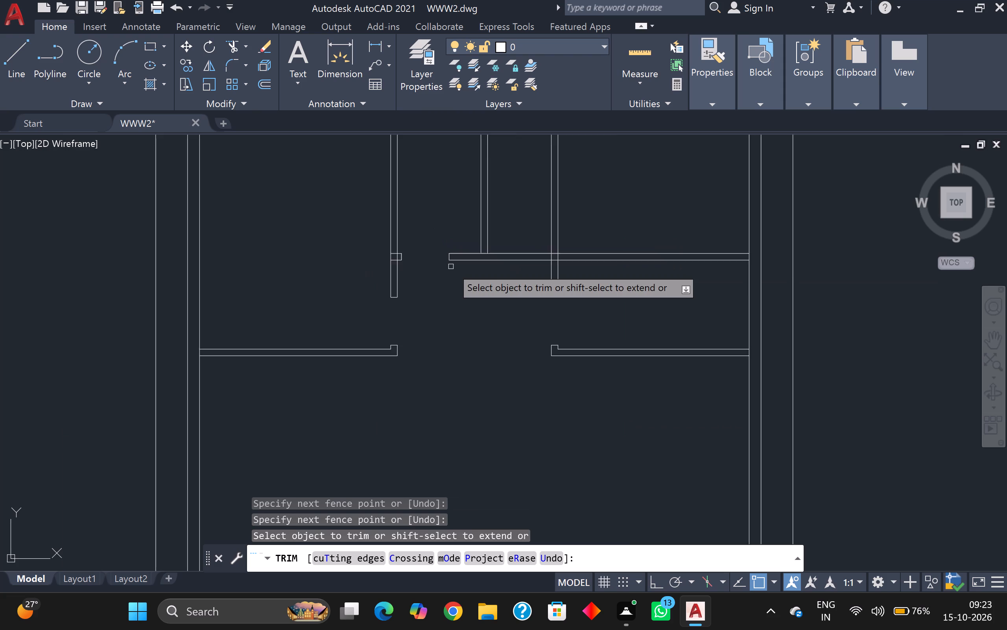
Trim the line segments inside the junction of the left partition and the short stub of the upper cross partition.
{"action": "middle_click_drag", "start_coordinate": [451, 268], "coordinate": [404, 345]}
{"action": "scroll", "coordinate": [398, 332], "scroll_direction": "up", "scroll_amount": 2}
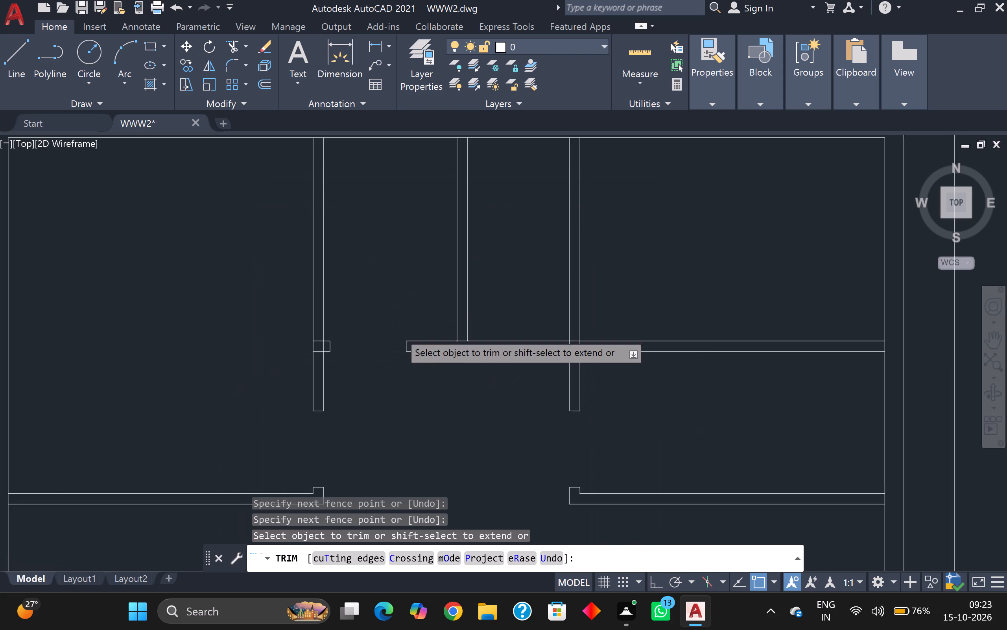
{"action": "scroll", "coordinate": [398, 332], "scroll_direction": "up", "scroll_amount": 2}
{"action": "scroll", "coordinate": [398, 329], "scroll_direction": "down", "scroll_amount": 5}
{"action": "scroll", "coordinate": [404, 333], "scroll_direction": "up", "scroll_amount": 3}
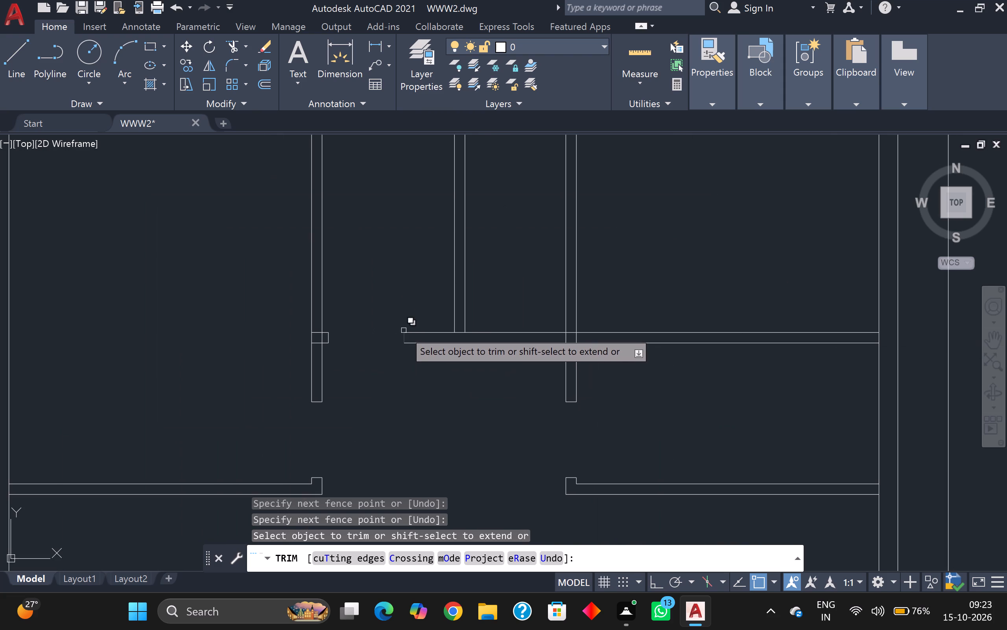
{"action": "scroll", "coordinate": [322, 366], "scroll_direction": "up", "scroll_amount": 2}
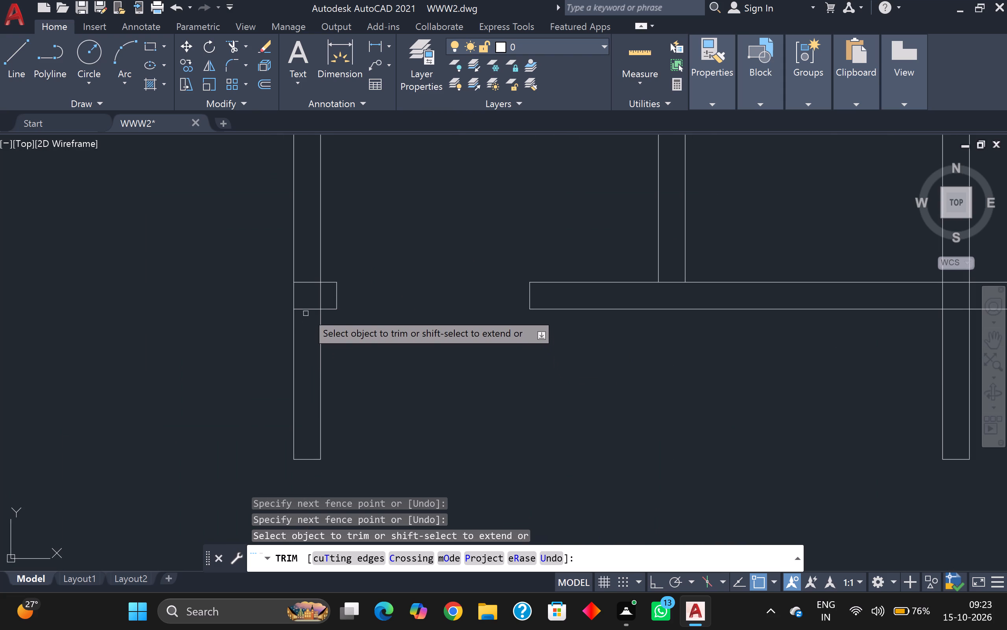
{"action": "left_click", "coordinate": [306, 312]}
{"action": "left_click", "coordinate": [309, 309]}
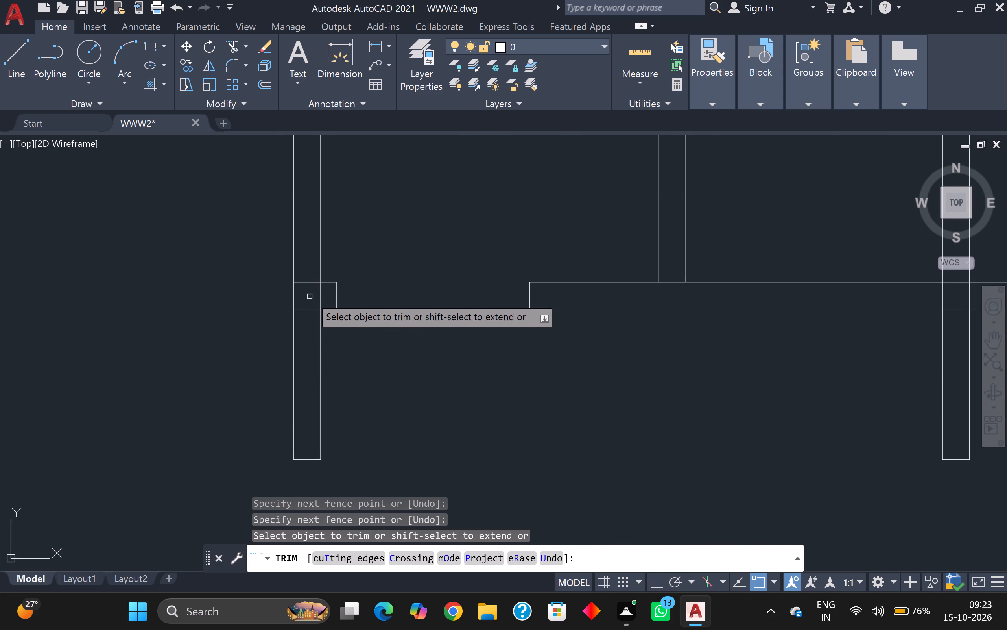
{"action": "left_click", "coordinate": [323, 300]}
{"action": "left_click", "coordinate": [315, 300]}
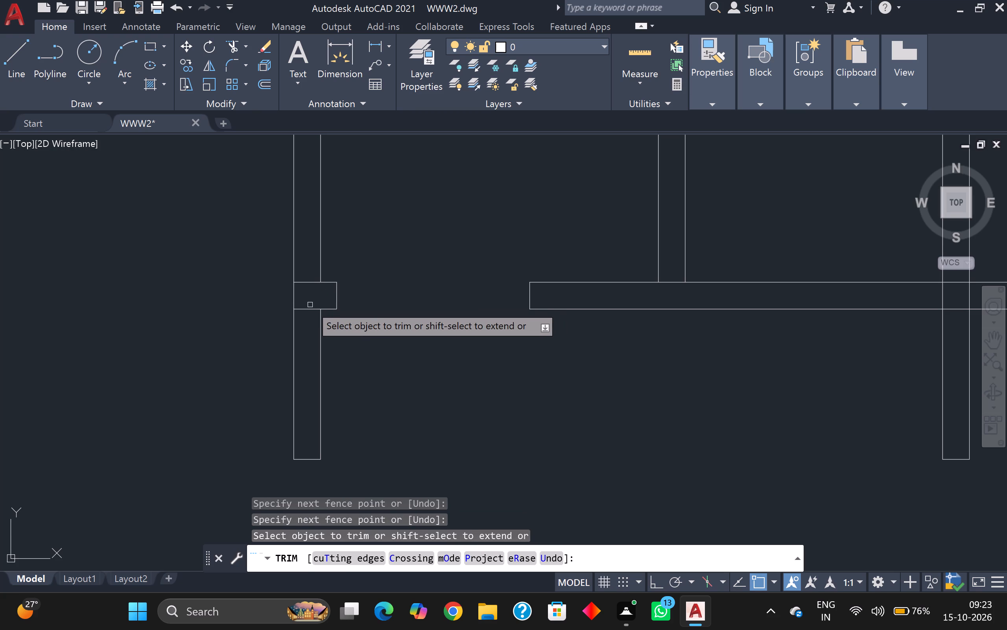
{"action": "left_click", "coordinate": [310, 305]}
{"action": "left_click", "coordinate": [310, 318]}
{"action": "left_click", "coordinate": [308, 304]}
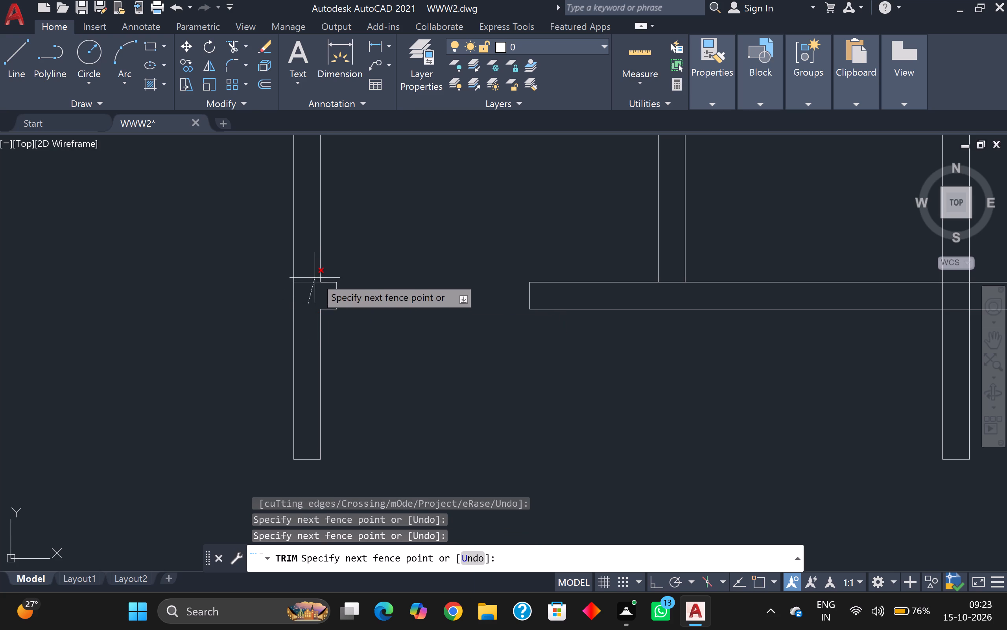
{"action": "left_click", "coordinate": [312, 269]}
{"action": "scroll", "coordinate": [312, 269], "scroll_direction": "down", "scroll_amount": 3}
{"action": "middle_click_drag", "start_coordinate": [340, 312], "coordinate": [341, 312]}
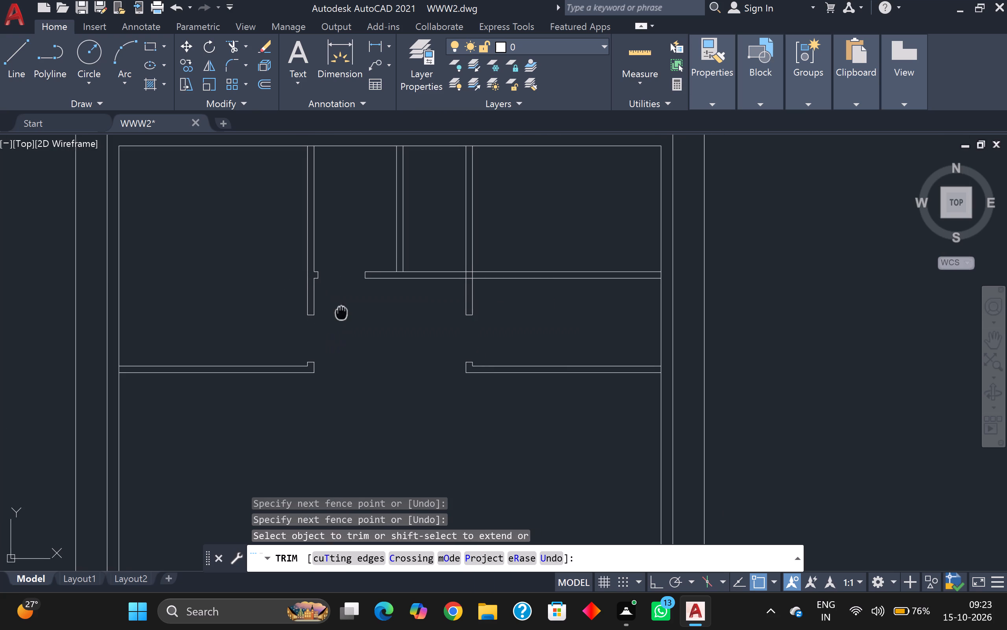
{"action": "middle_click_drag", "start_coordinate": [341, 312], "coordinate": [332, 379]}
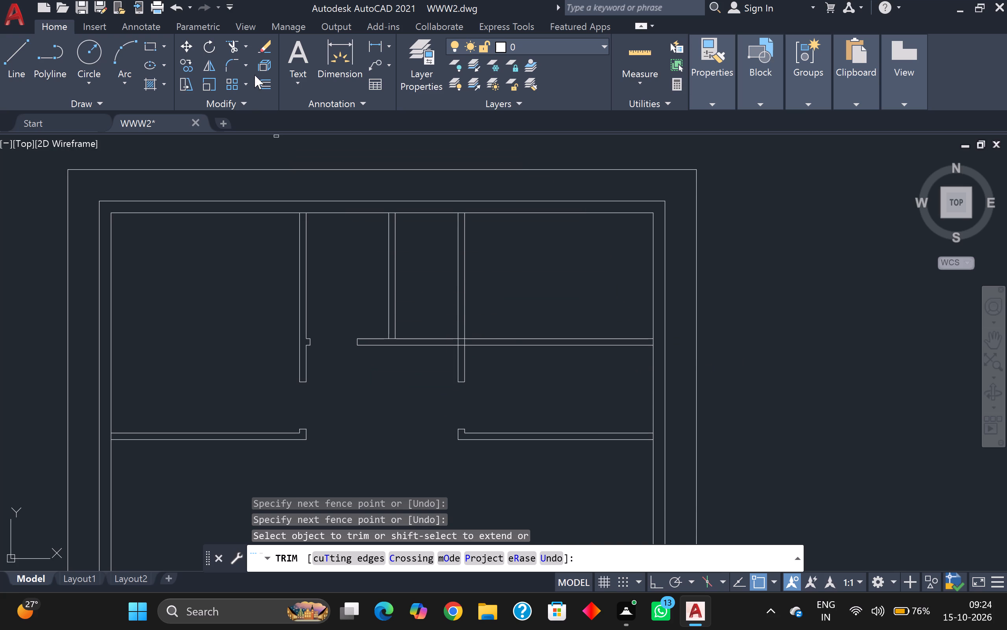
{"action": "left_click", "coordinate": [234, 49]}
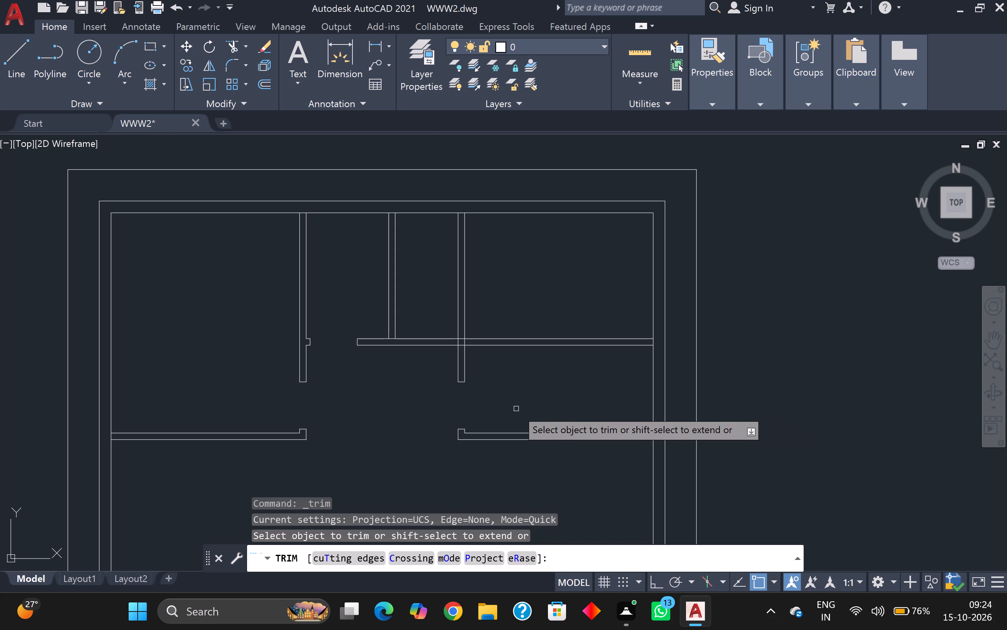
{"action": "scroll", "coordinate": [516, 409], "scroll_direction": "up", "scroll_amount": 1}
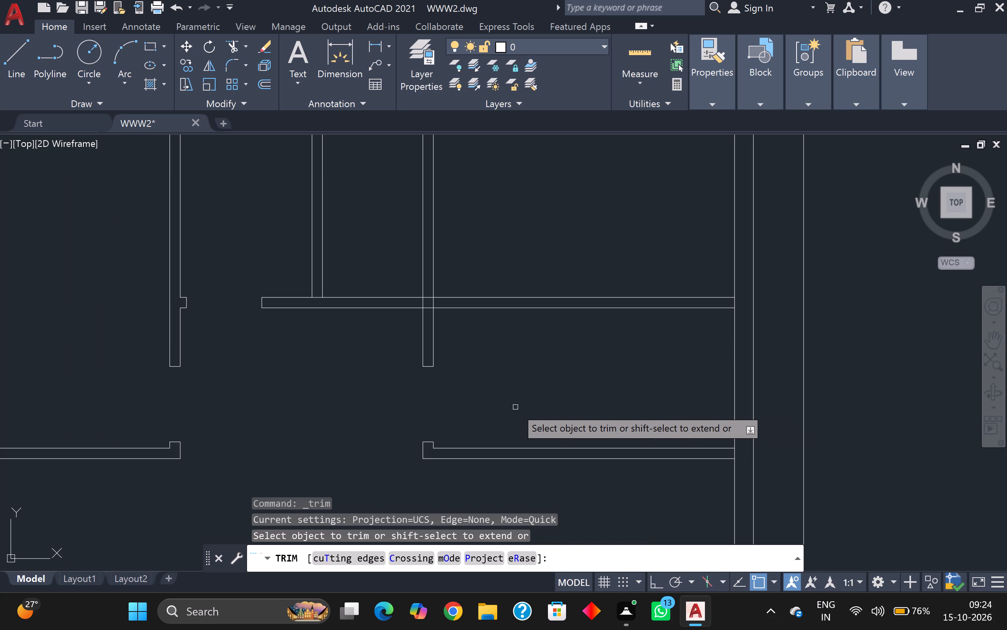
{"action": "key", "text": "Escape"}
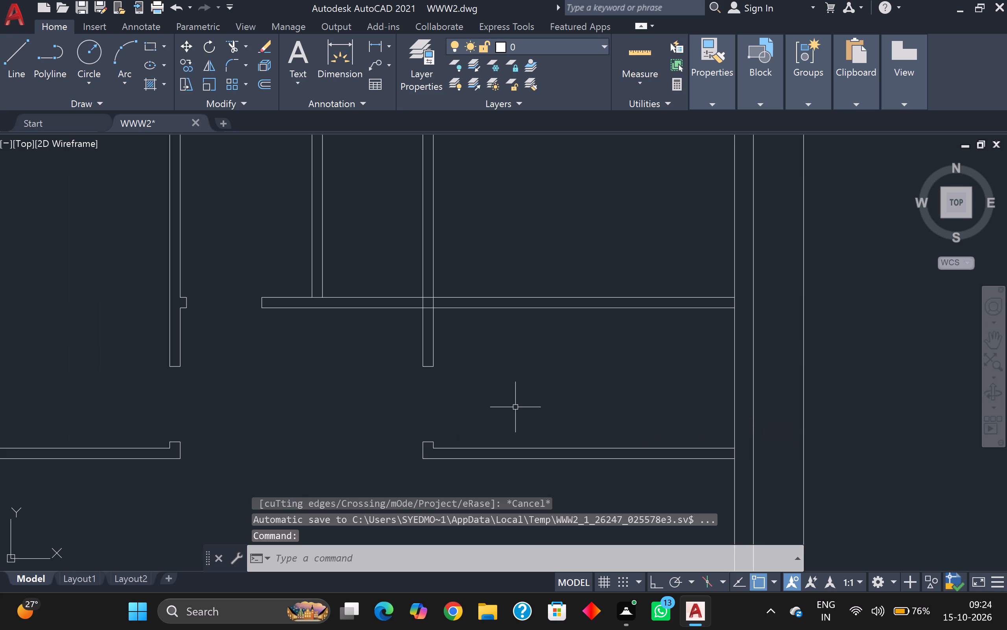
Offset the end line closing the bottom of the right partition 4' upward, above the upper cross partition.
{"action": "scroll", "coordinate": [512, 407], "scroll_direction": "up", "scroll_amount": 1}
{"action": "scroll", "coordinate": [385, 335], "scroll_direction": "up", "scroll_amount": 1}
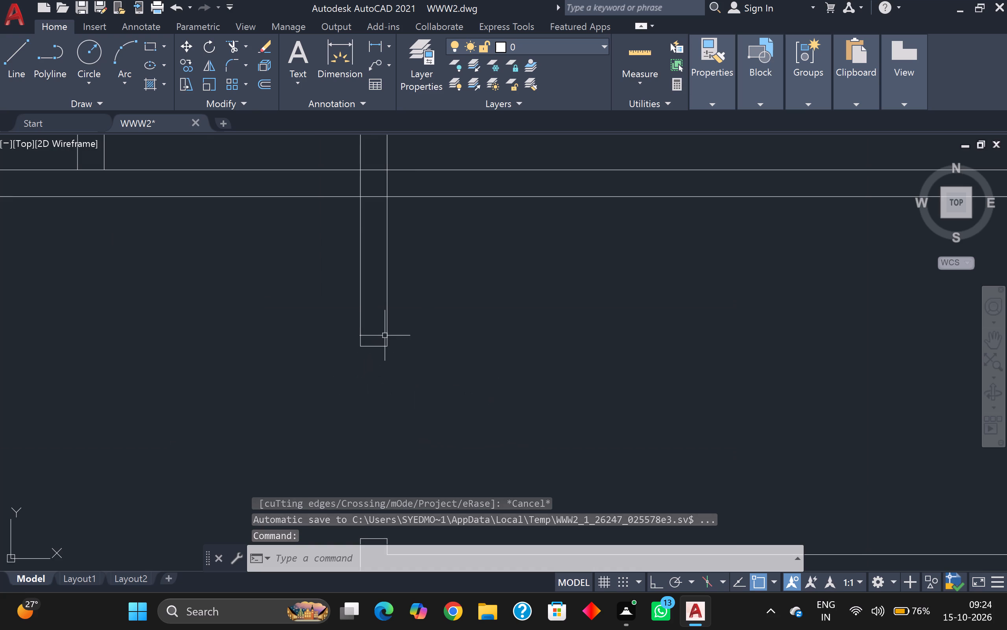
{"action": "left_click", "coordinate": [378, 346]}
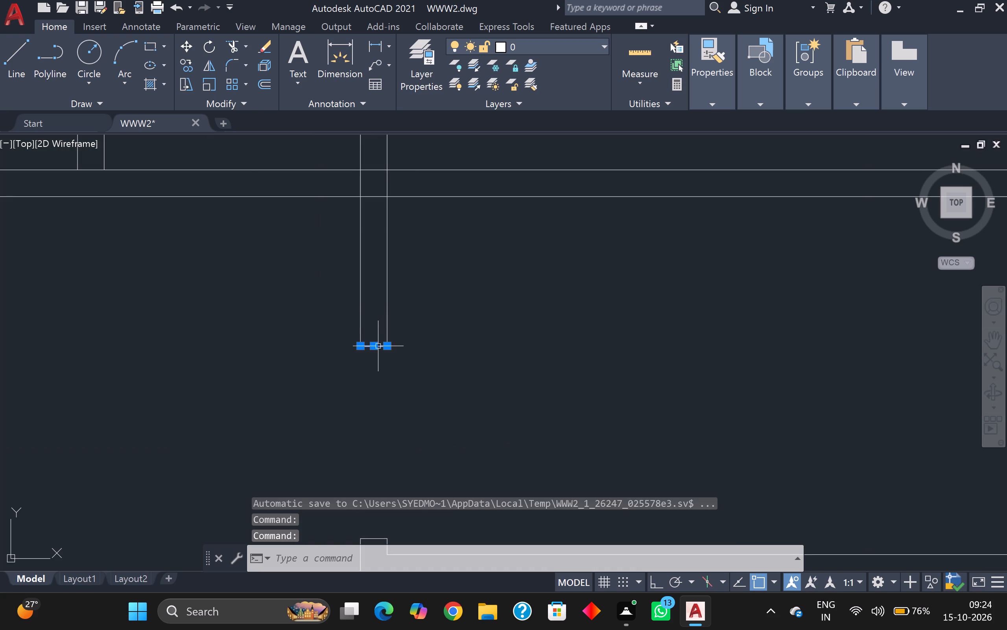
{"action": "key", "text": "o"}
{"action": "key", "text": "Return"}
{"action": "key", "text": "Return"}
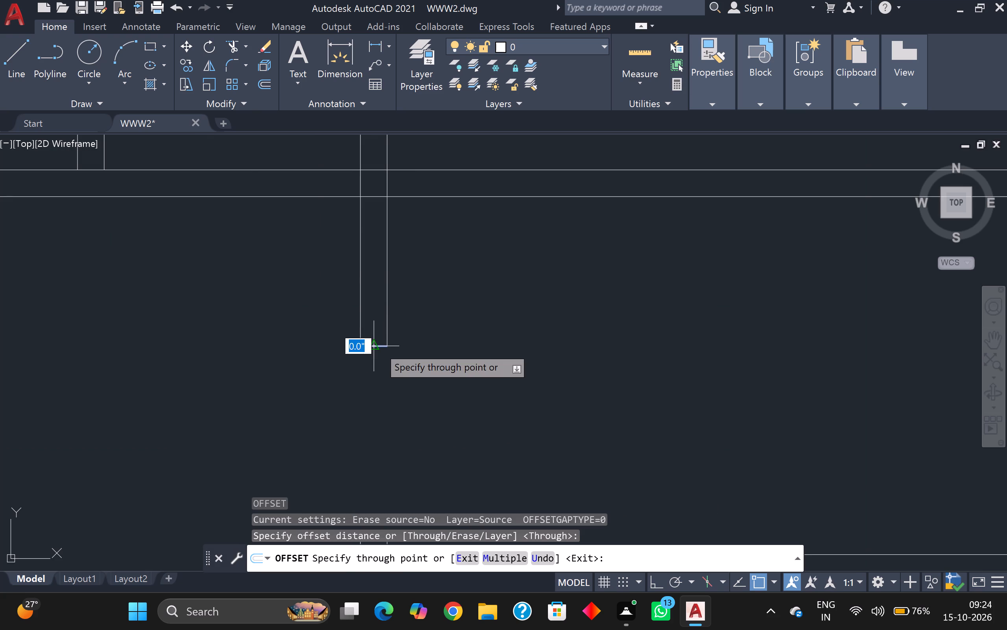
{"action": "middle_click_drag", "start_coordinate": [588, 170], "coordinate": [666, 409]}
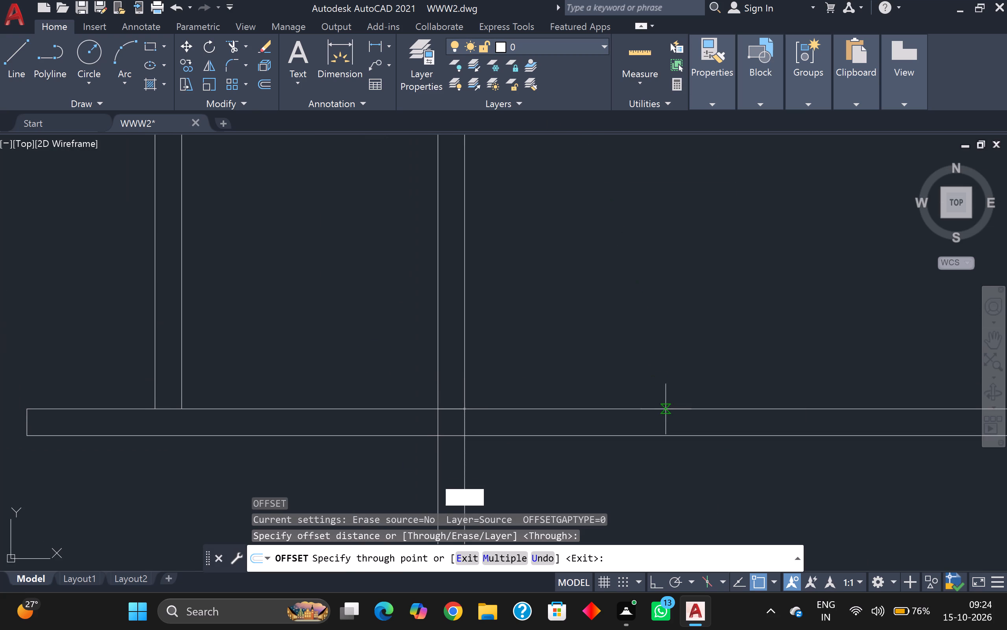
{"action": "middle_click_drag", "start_coordinate": [634, 320], "coordinate": [653, 428]}
{"action": "scroll", "coordinate": [640, 321], "scroll_direction": "down", "scroll_amount": 3}
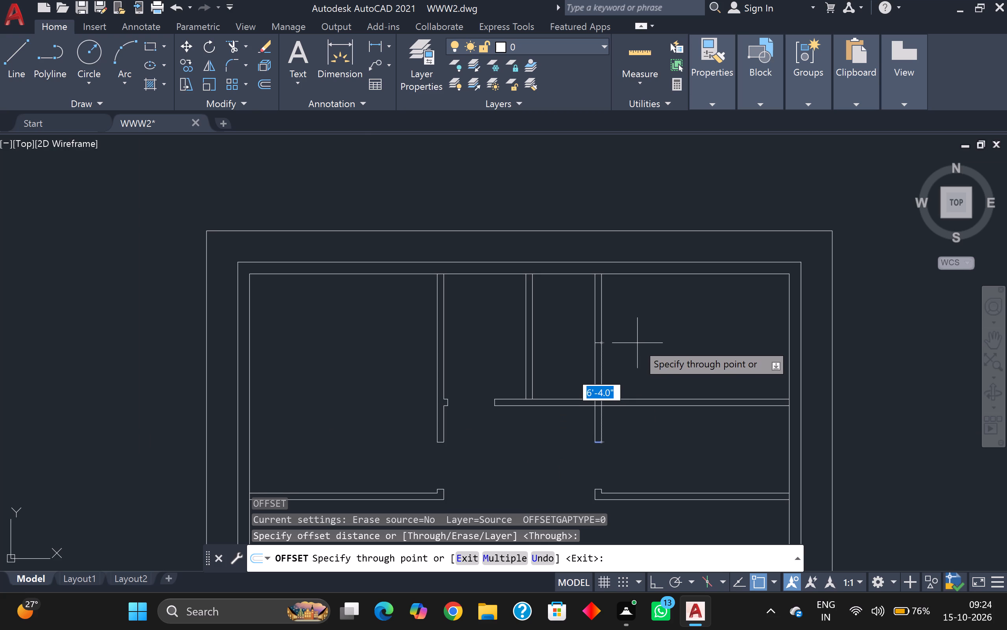
{"action": "scroll", "coordinate": [637, 343], "scroll_direction": "up", "scroll_amount": 1}
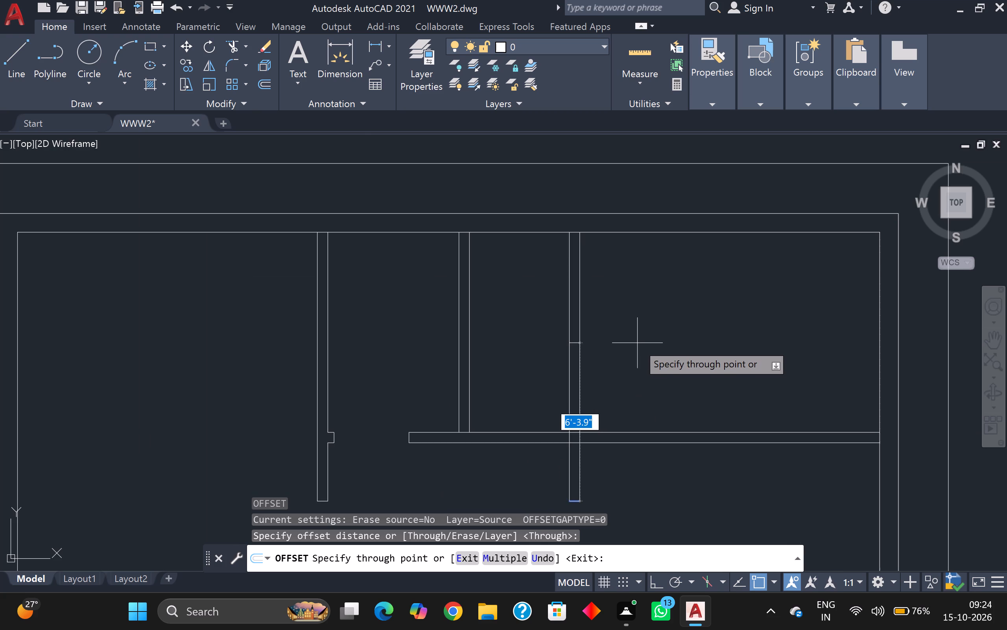
{"action": "scroll", "coordinate": [637, 343], "scroll_direction": "up", "scroll_amount": 1}
{"action": "scroll", "coordinate": [635, 339], "scroll_direction": "down", "scroll_amount": 2}
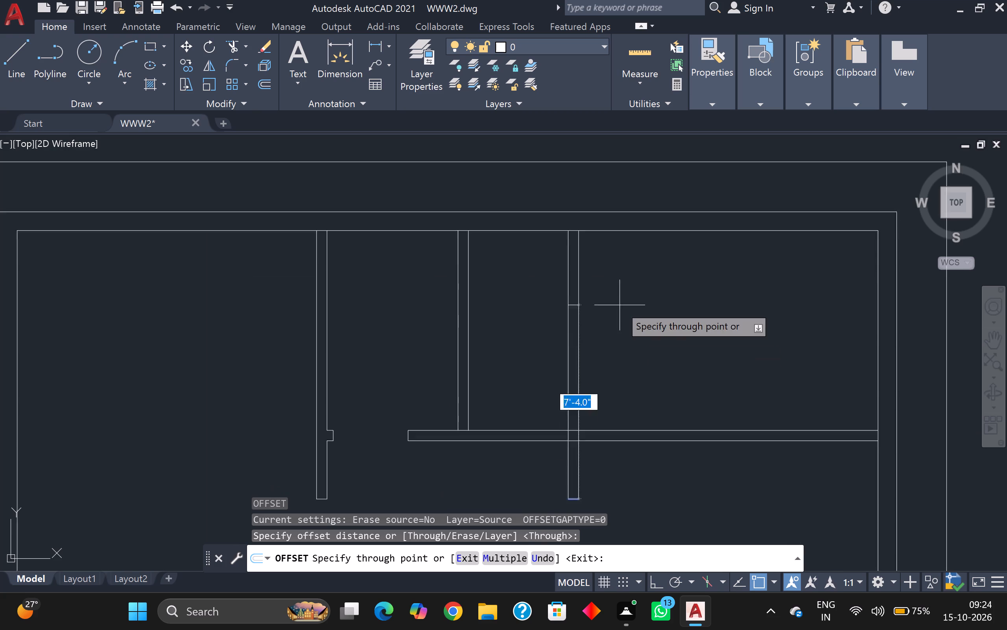
{"action": "scroll", "coordinate": [617, 300], "scroll_direction": "down", "scroll_amount": 3}
{"action": "scroll", "coordinate": [614, 291], "scroll_direction": "up", "scroll_amount": 3}
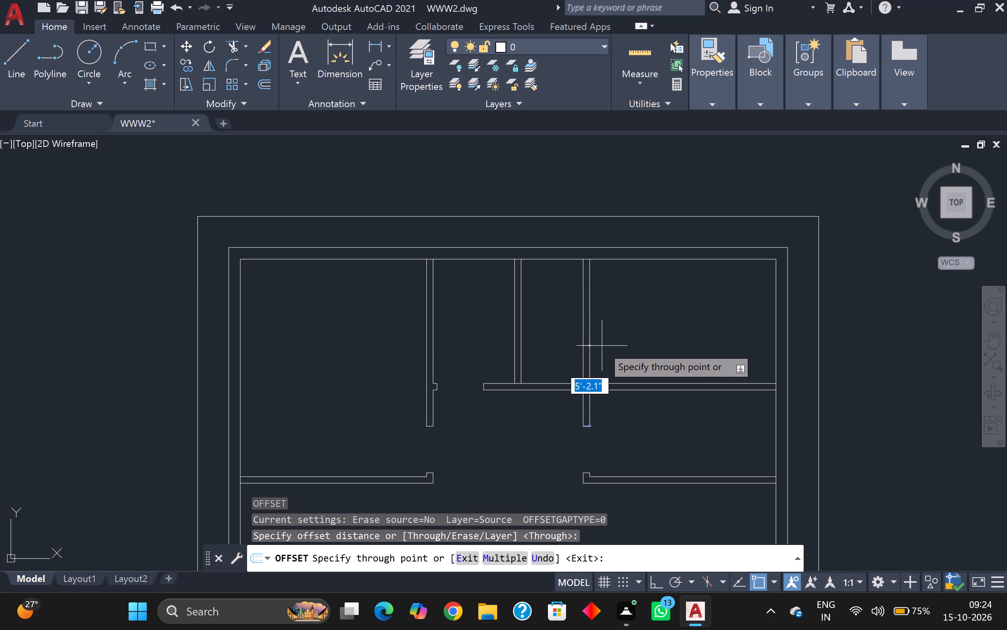
{"action": "scroll", "coordinate": [602, 343], "scroll_direction": "up", "scroll_amount": 3}
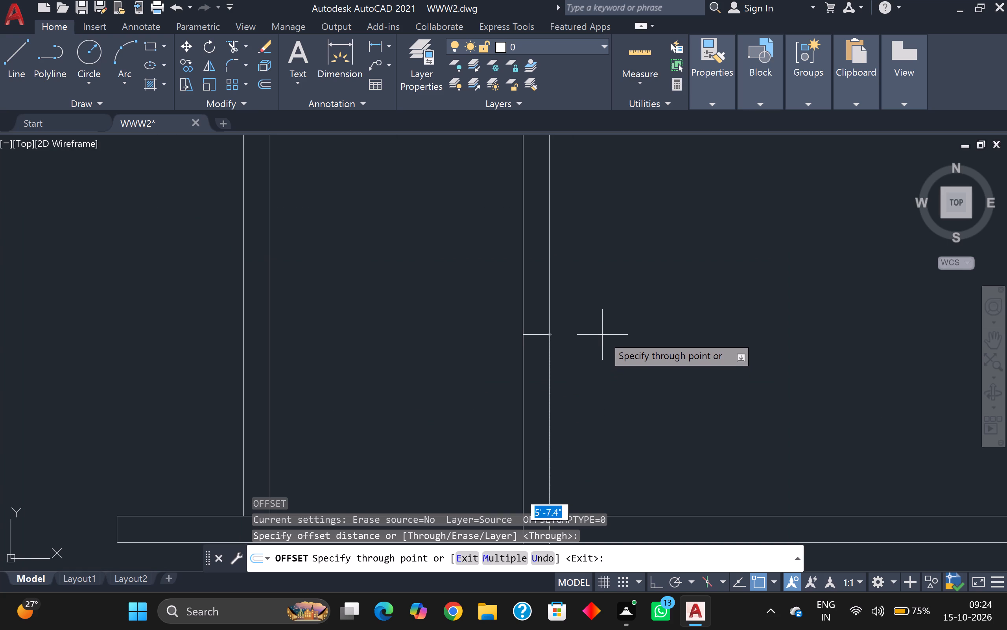
{"action": "scroll", "coordinate": [602, 328], "scroll_direction": "down", "scroll_amount": 2}
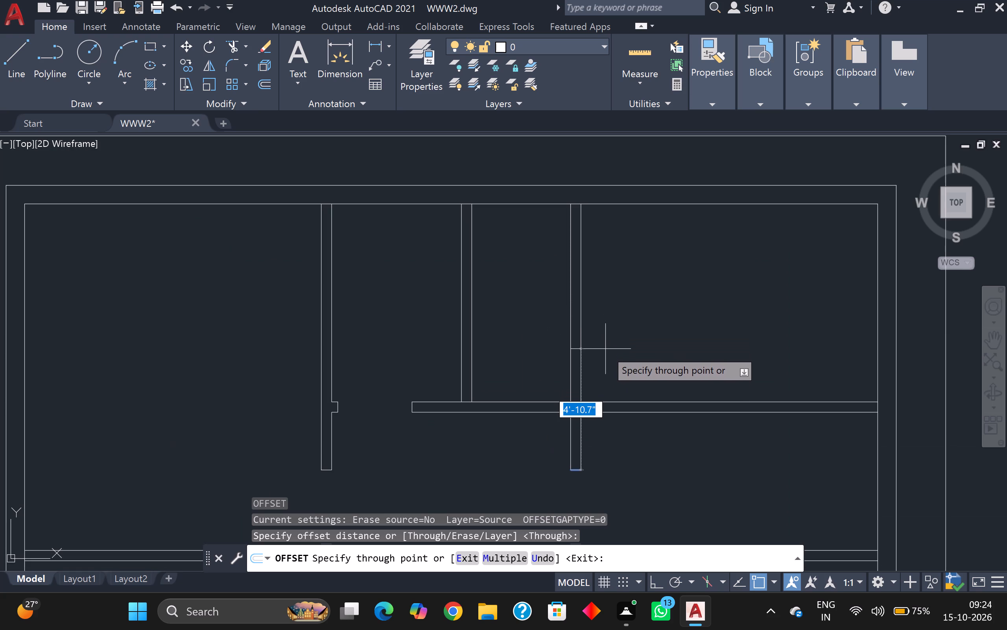
{"action": "key", "text": "4"}
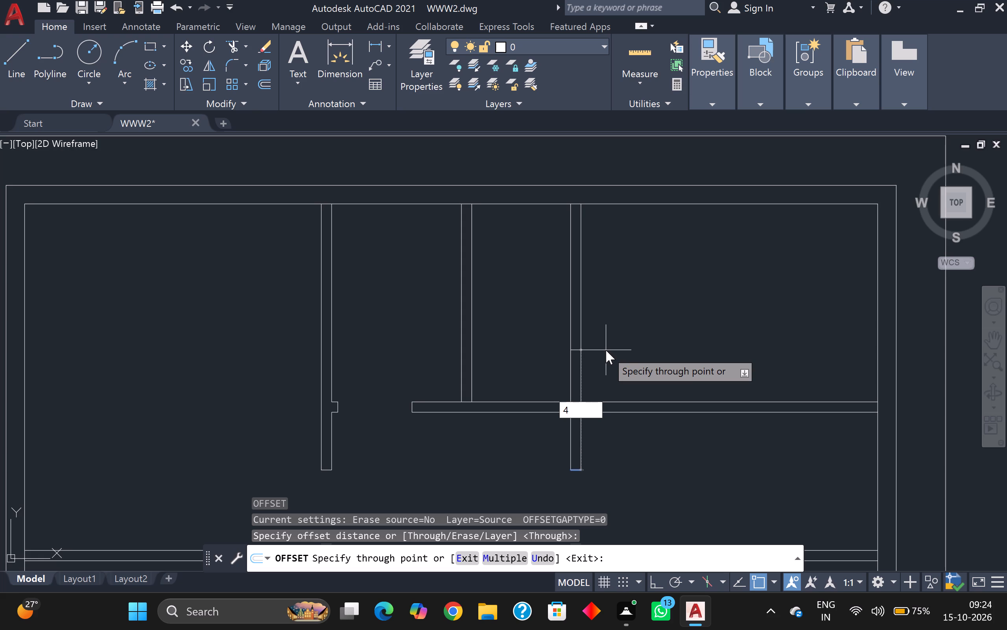
{"action": "key", "text": "apostrophe"}
{"action": "key", "text": "Return"}
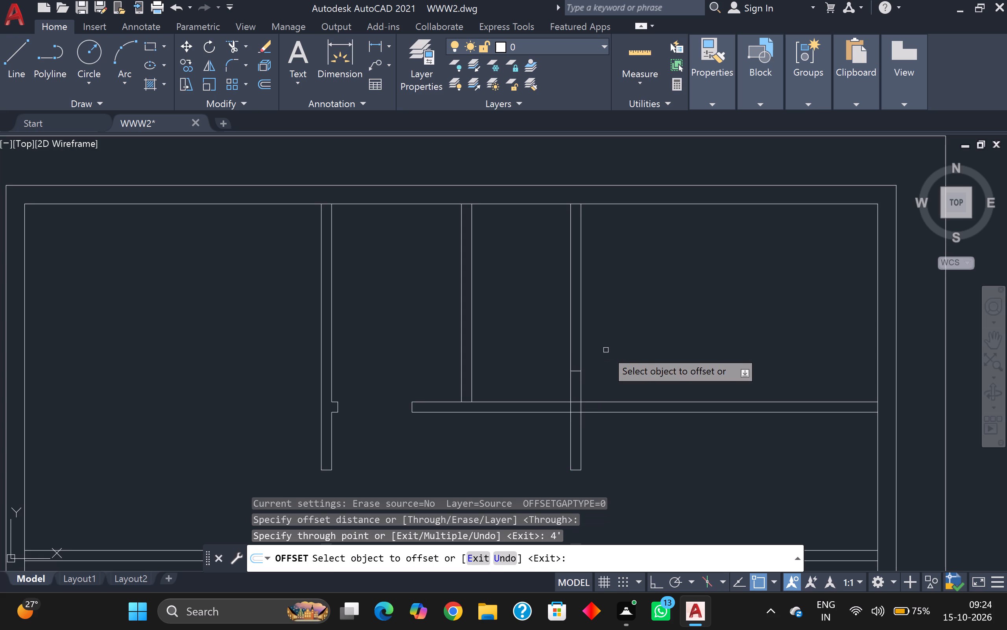
Offset the new line in the right partition 3' further up to mark a door opening.
{"action": "scroll", "coordinate": [602, 372], "scroll_direction": "up", "scroll_amount": 1}
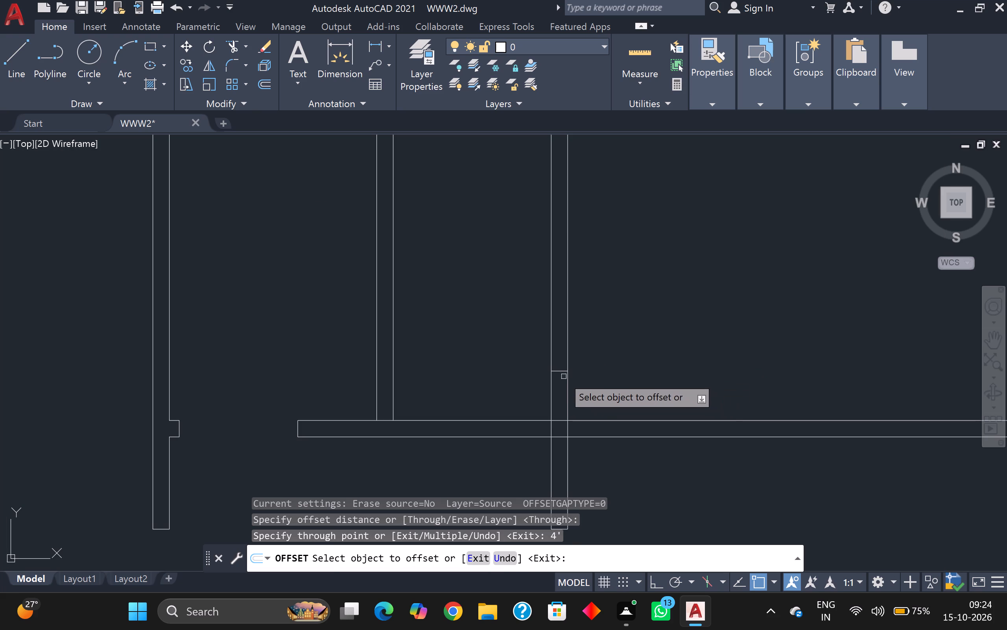
{"action": "left_click", "coordinate": [558, 370]}
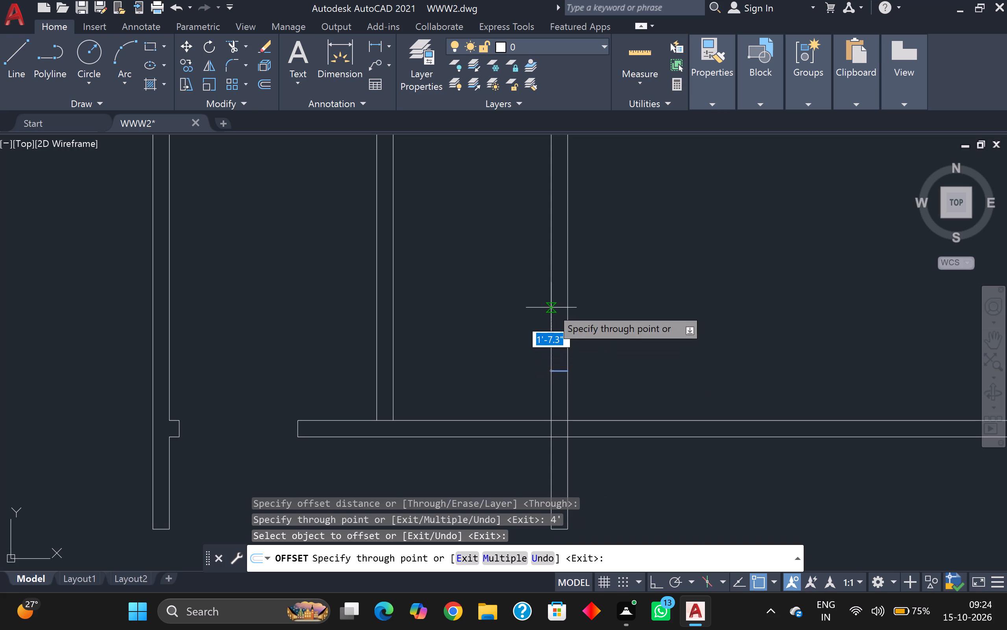
{"action": "key", "text": "3"}
{"action": "key", "text": "apostrophe"}
{"action": "key", "text": "Return"}
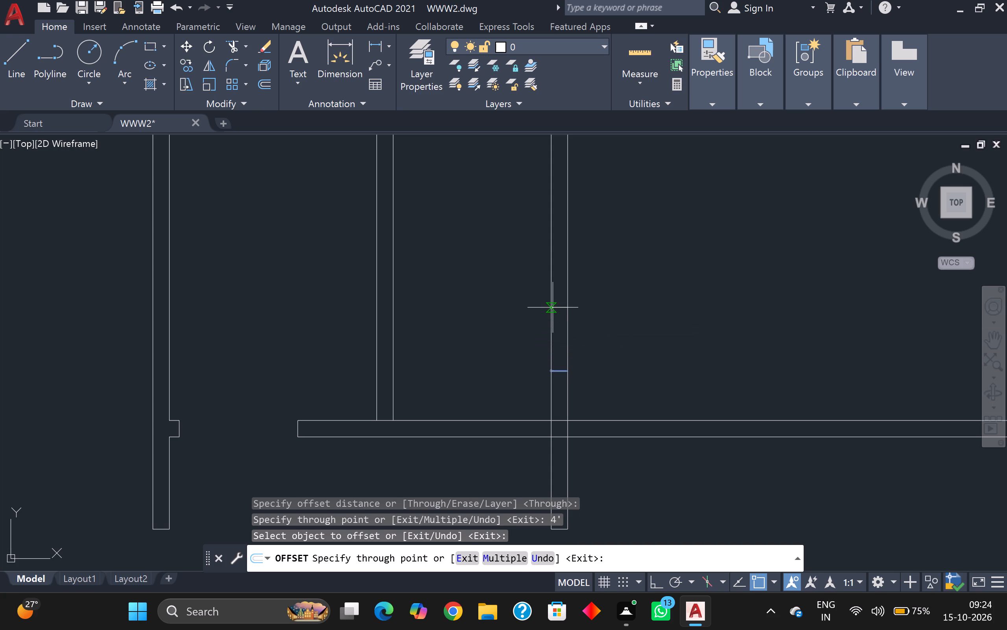
{"action": "scroll", "coordinate": [553, 308], "scroll_direction": "up", "scroll_amount": 2}
{"action": "scroll", "coordinate": [552, 304], "scroll_direction": "down", "scroll_amount": 3}
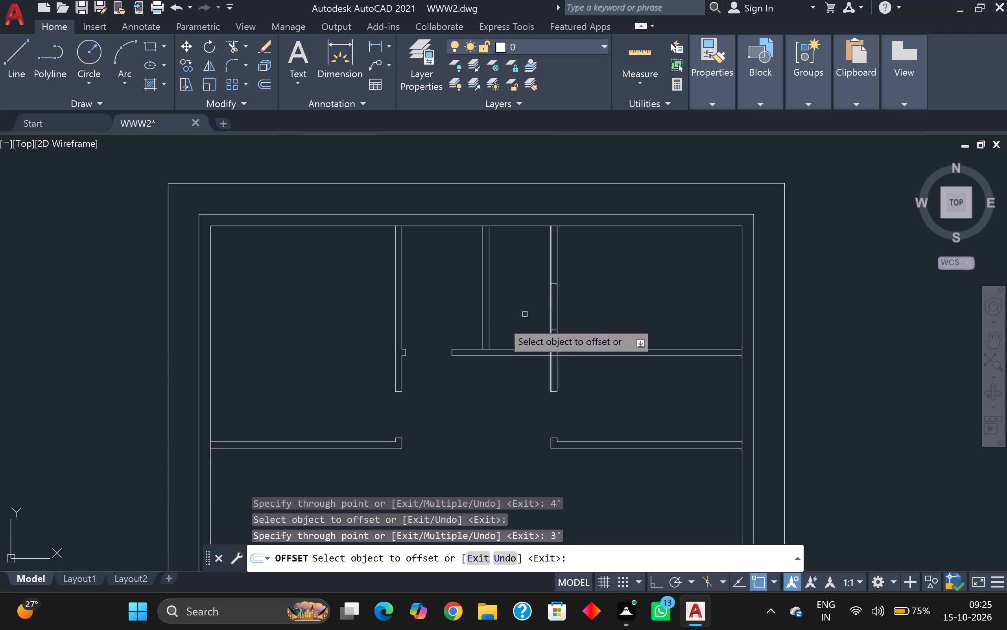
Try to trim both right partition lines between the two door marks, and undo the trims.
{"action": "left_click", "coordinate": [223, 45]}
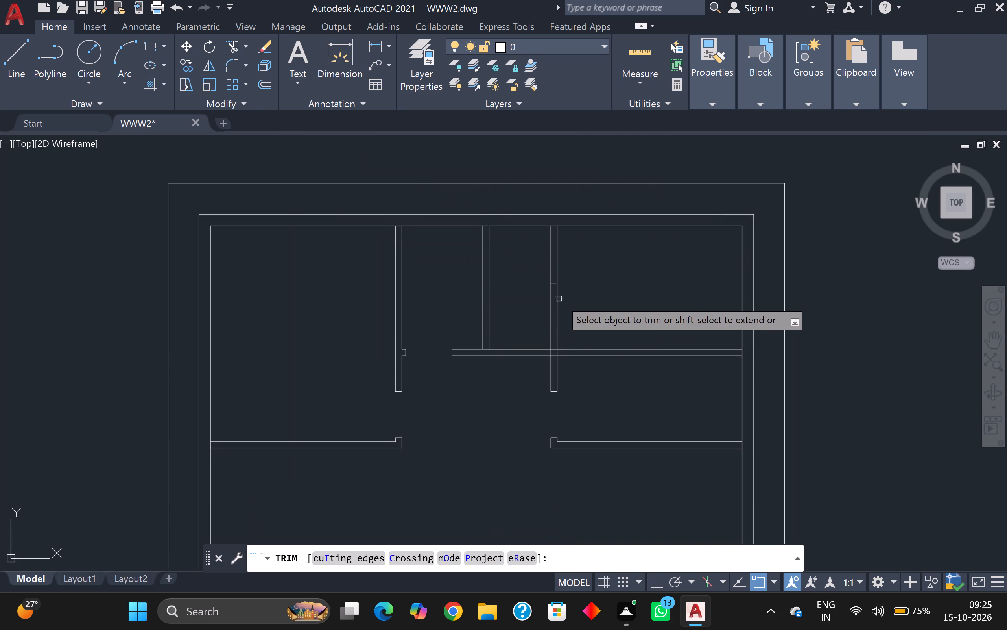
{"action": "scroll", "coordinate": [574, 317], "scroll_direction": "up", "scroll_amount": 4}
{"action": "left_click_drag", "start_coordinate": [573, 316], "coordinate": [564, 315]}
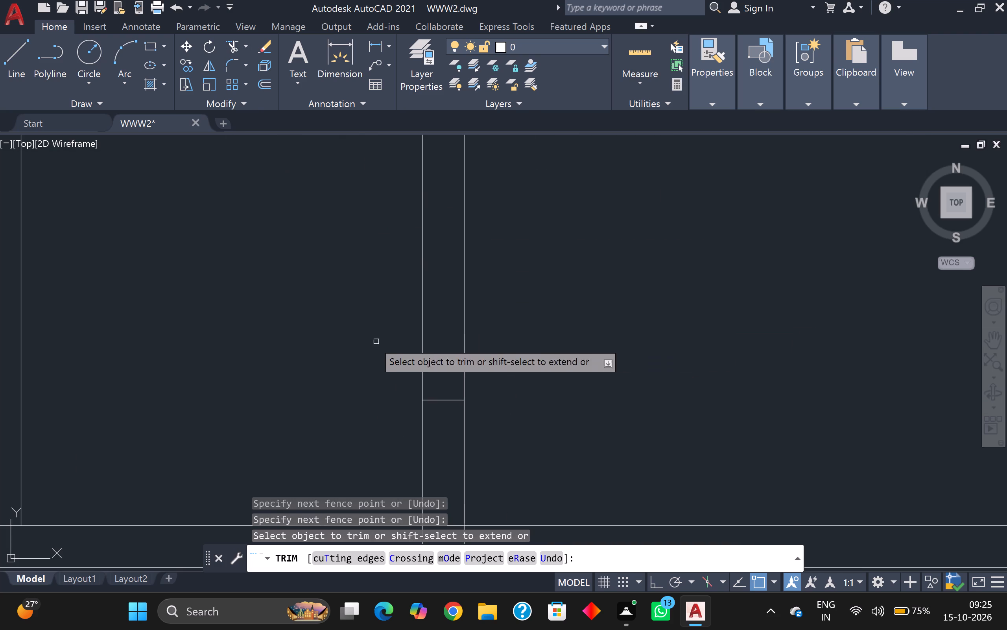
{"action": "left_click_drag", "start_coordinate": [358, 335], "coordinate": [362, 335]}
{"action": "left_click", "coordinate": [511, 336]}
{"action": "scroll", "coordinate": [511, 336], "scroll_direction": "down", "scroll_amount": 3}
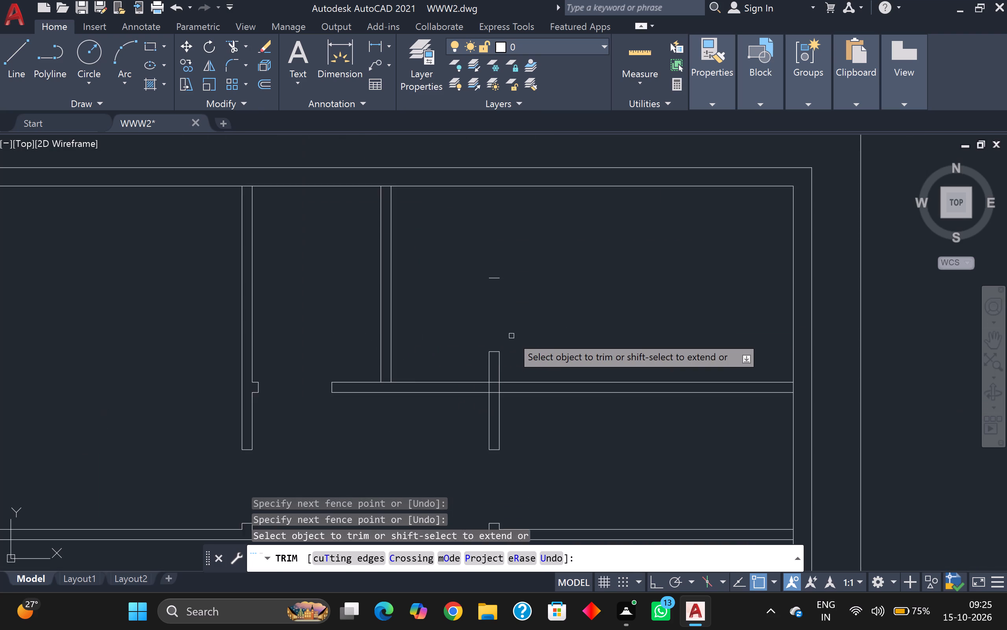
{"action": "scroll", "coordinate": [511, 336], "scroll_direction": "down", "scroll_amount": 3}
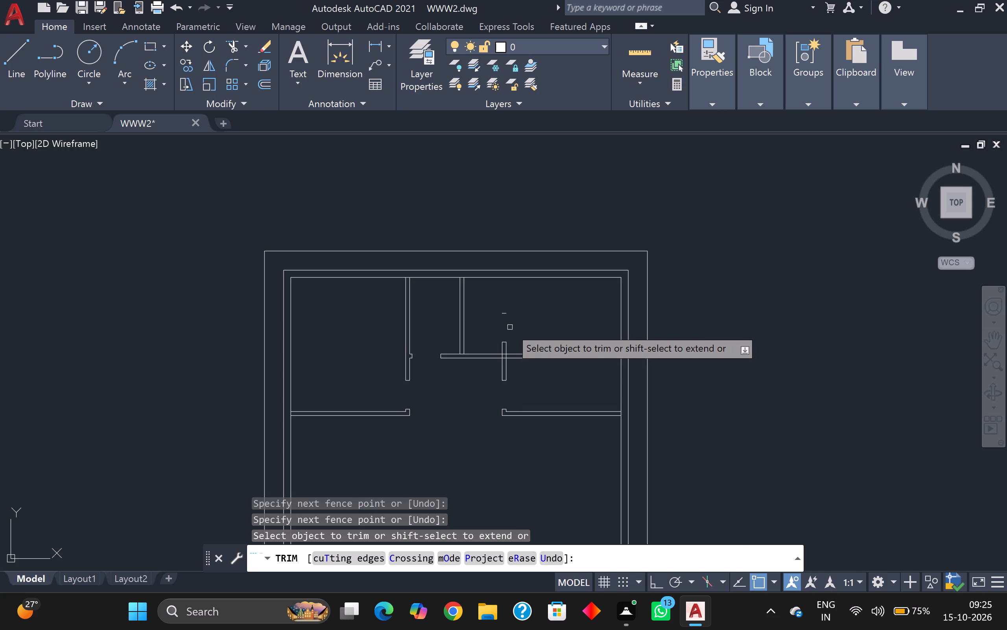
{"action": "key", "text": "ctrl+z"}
Trim both right partition lines between the two door marks to open the 3' doorway above the upper cross partition.
{"action": "scroll", "coordinate": [539, 314], "scroll_direction": "up", "scroll_amount": 3}
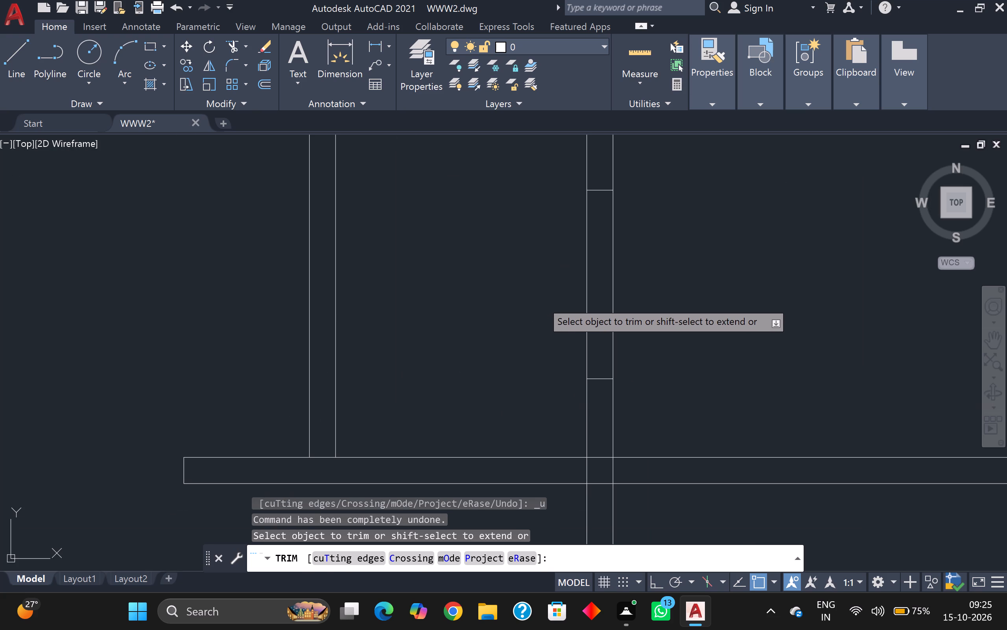
{"action": "left_click", "coordinate": [541, 300]}
{"action": "scroll", "coordinate": [669, 296], "scroll_direction": "down", "scroll_amount": 1}
{"action": "left_click", "coordinate": [669, 296]}
Trim the four line segments inside the crossing of the right partition and the upper cross partition.
{"action": "scroll", "coordinate": [671, 296], "scroll_direction": "down", "scroll_amount": 3}
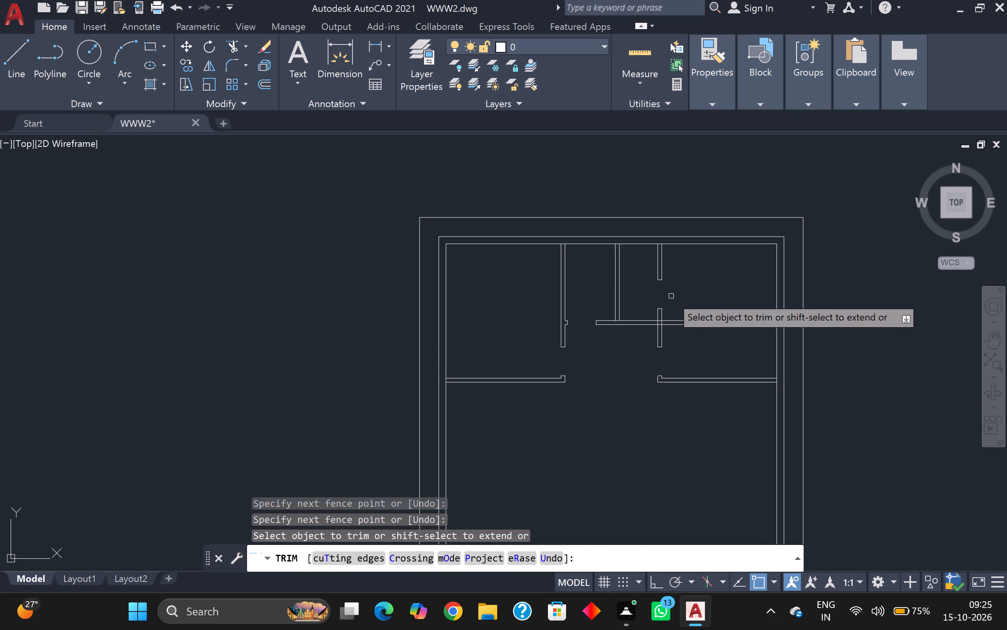
{"action": "scroll", "coordinate": [671, 296], "scroll_direction": "down", "scroll_amount": 3}
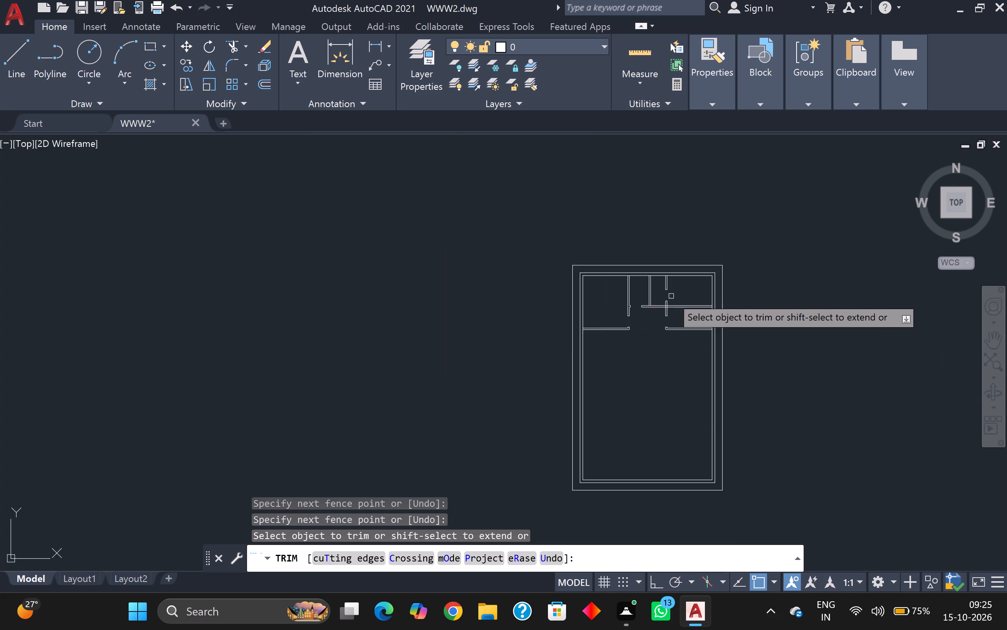
{"action": "scroll", "coordinate": [671, 296], "scroll_direction": "up", "scroll_amount": 2}
{"action": "scroll", "coordinate": [675, 349], "scroll_direction": "up", "scroll_amount": 2}
{"action": "scroll", "coordinate": [654, 323], "scroll_direction": "up", "scroll_amount": 2}
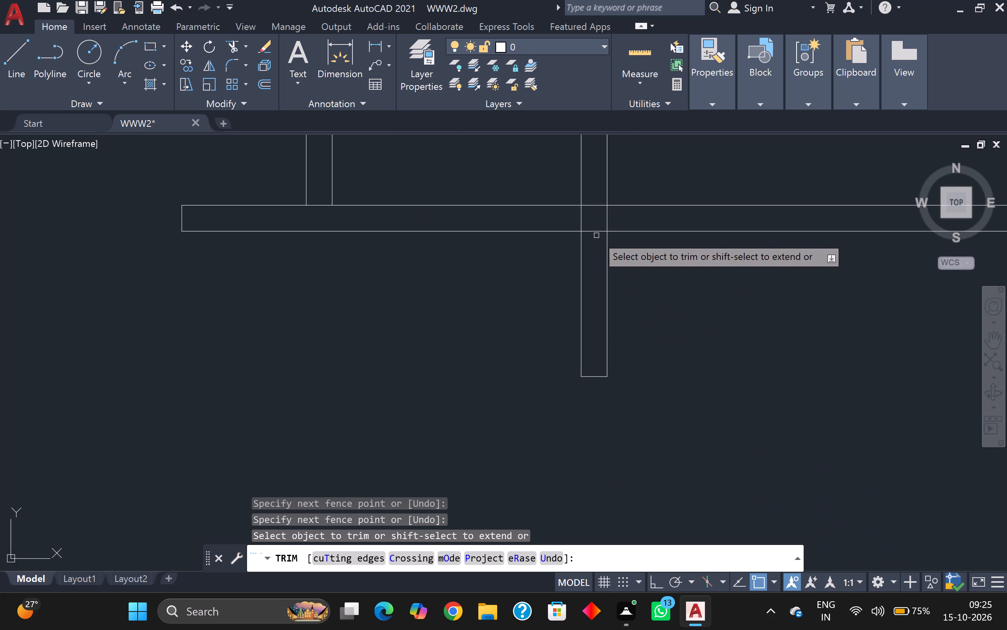
{"action": "left_click", "coordinate": [595, 232]}
{"action": "left_click", "coordinate": [580, 219]}
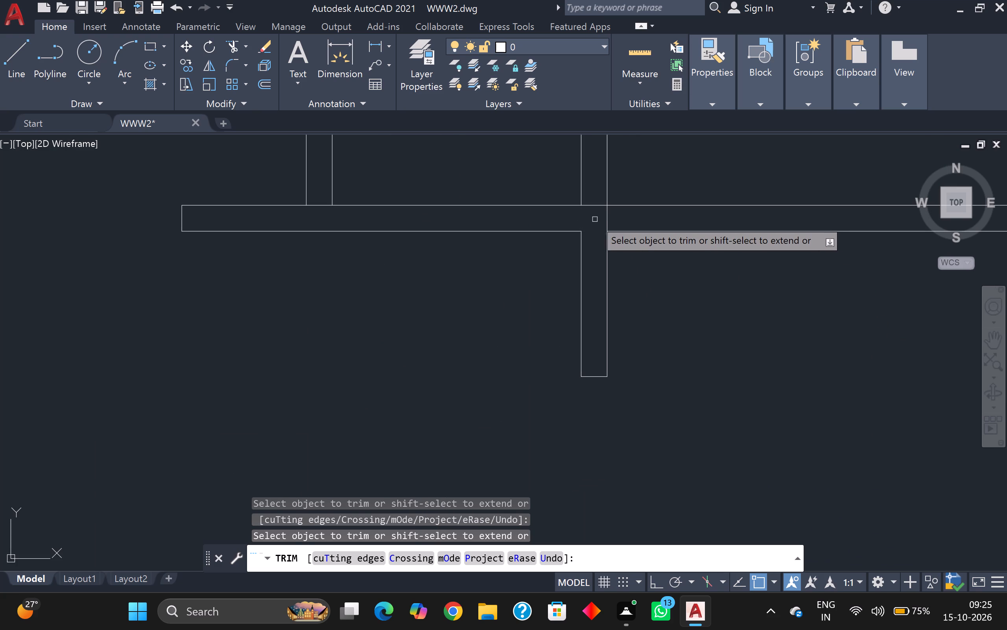
{"action": "left_click", "coordinate": [607, 219]}
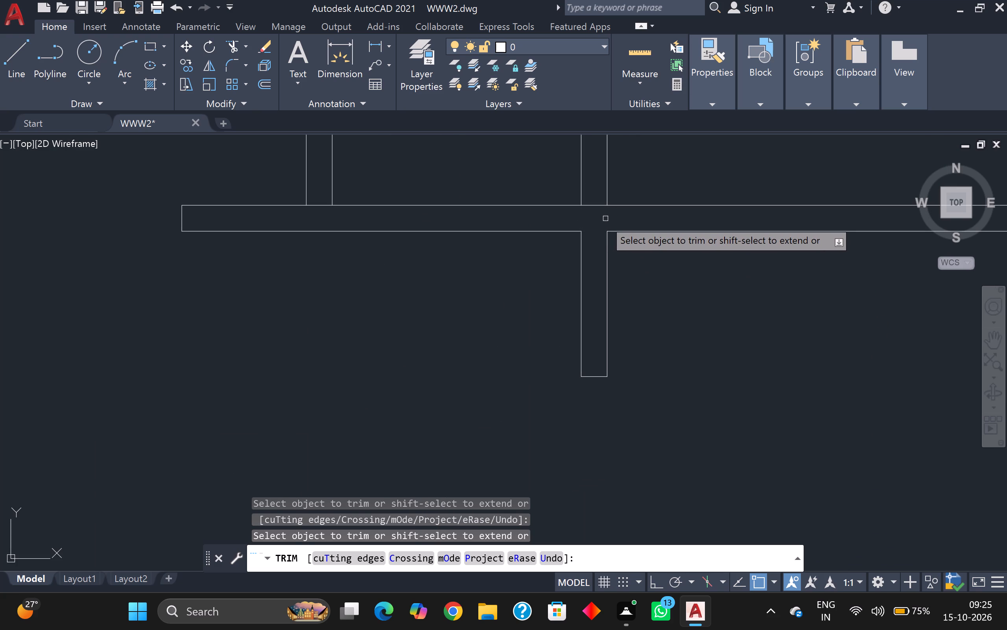
{"action": "left_click", "coordinate": [595, 202]}
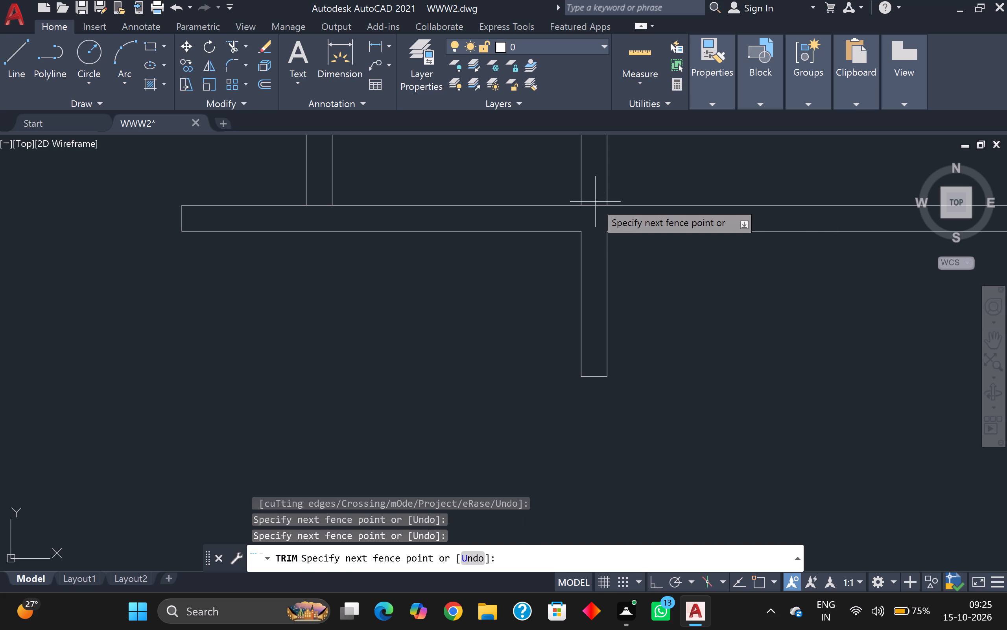
{"action": "left_click", "coordinate": [593, 217]}
{"action": "scroll", "coordinate": [593, 217], "scroll_direction": "down", "scroll_amount": 3}
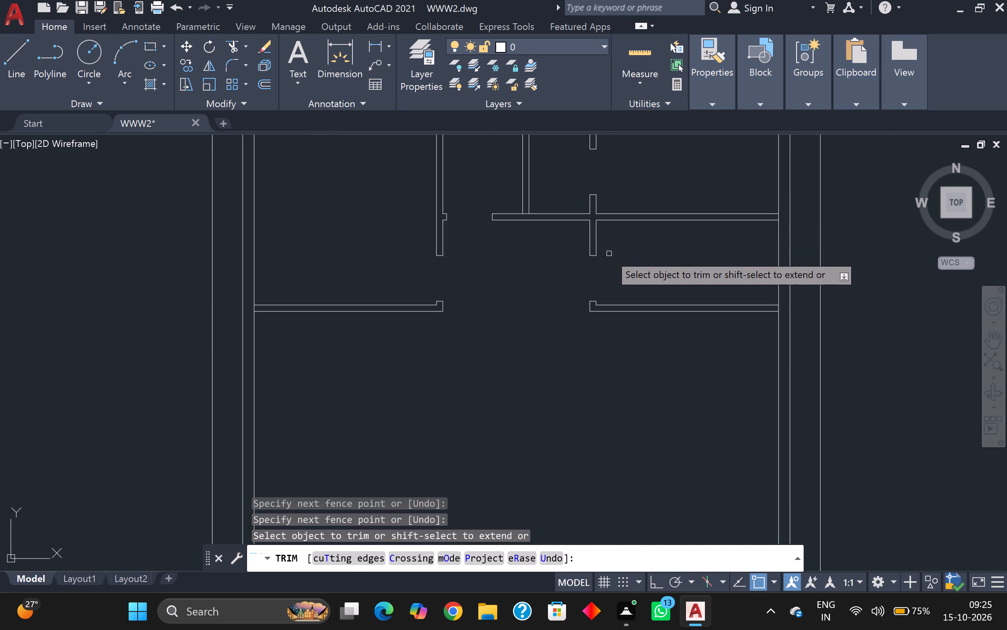
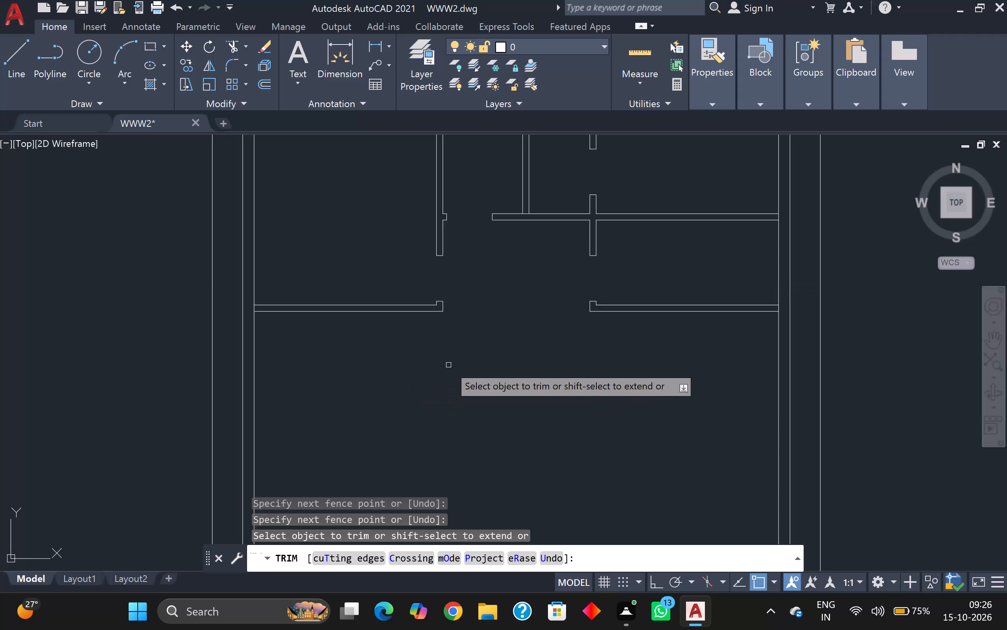
Offset the lower line of the left cross partition 24' downward.
{"action": "scroll", "coordinate": [487, 375], "scroll_direction": "down", "scroll_amount": 3}
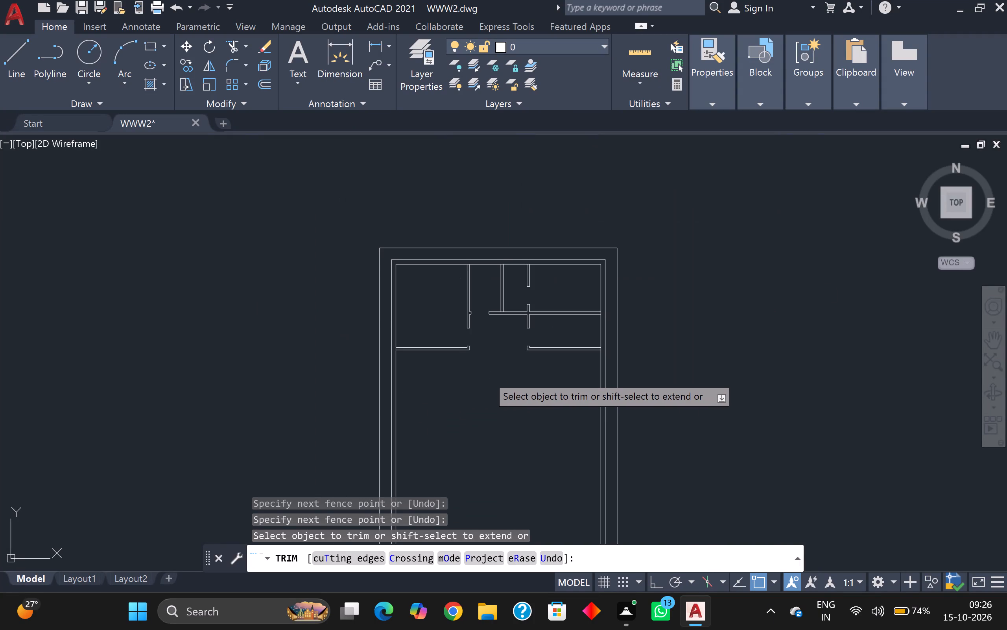
{"action": "scroll", "coordinate": [477, 401], "scroll_direction": "down", "scroll_amount": 1}
{"action": "scroll", "coordinate": [465, 390], "scroll_direction": "up", "scroll_amount": 2}
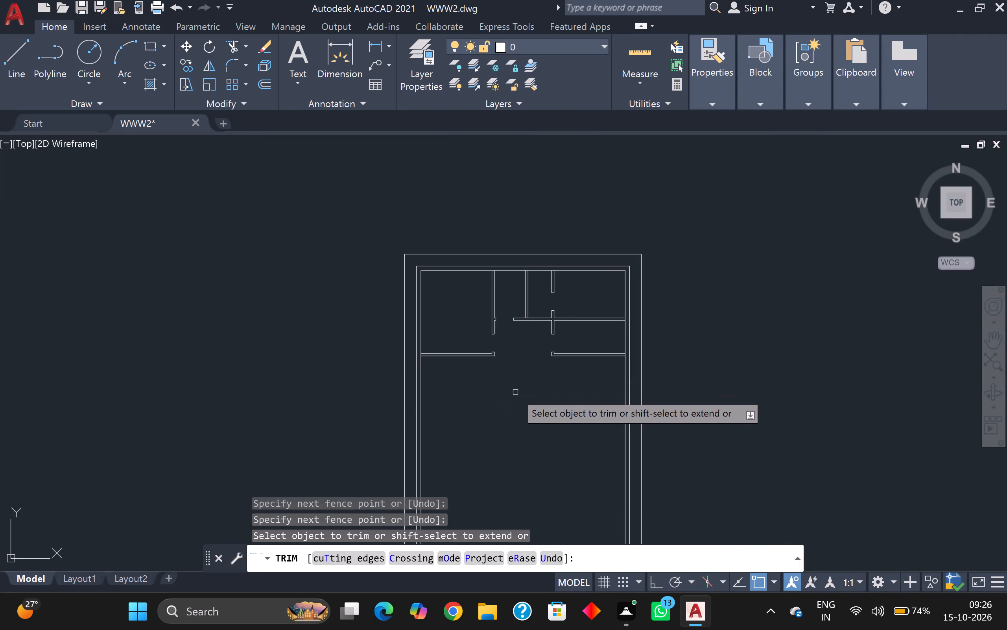
{"action": "middle_click_drag", "start_coordinate": [516, 392], "coordinate": [500, 302]}
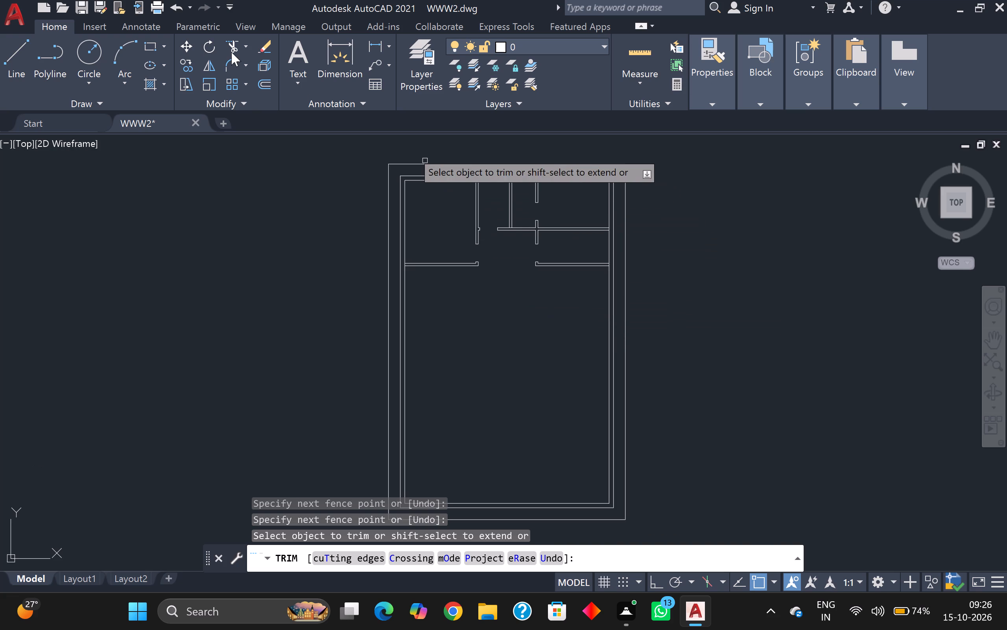
{"action": "key", "text": "Escape"}
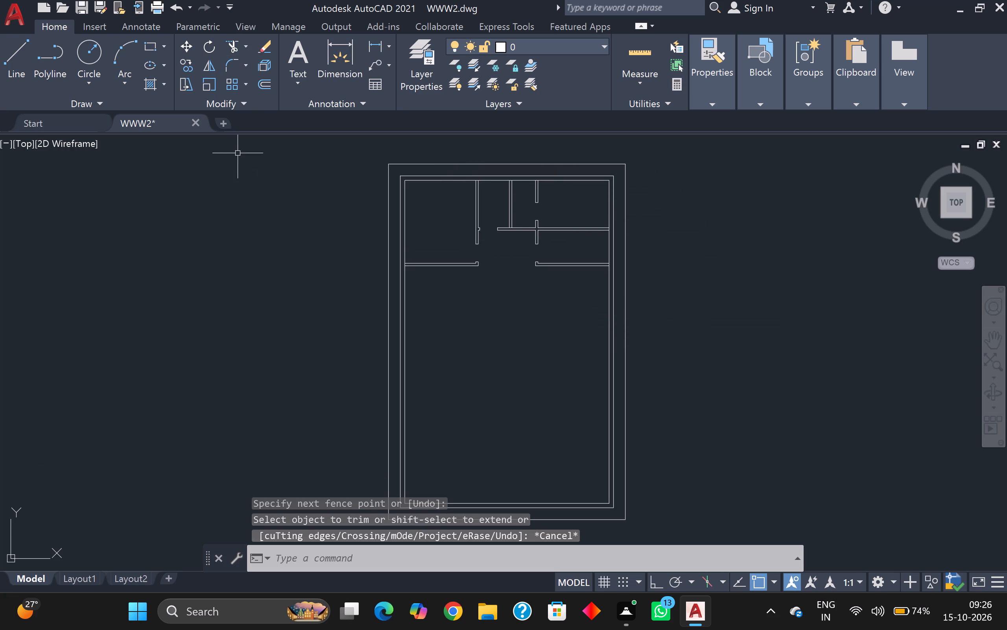
{"action": "key", "text": "o"}
{"action": "key", "text": "Return"}
{"action": "key", "text": "Return"}
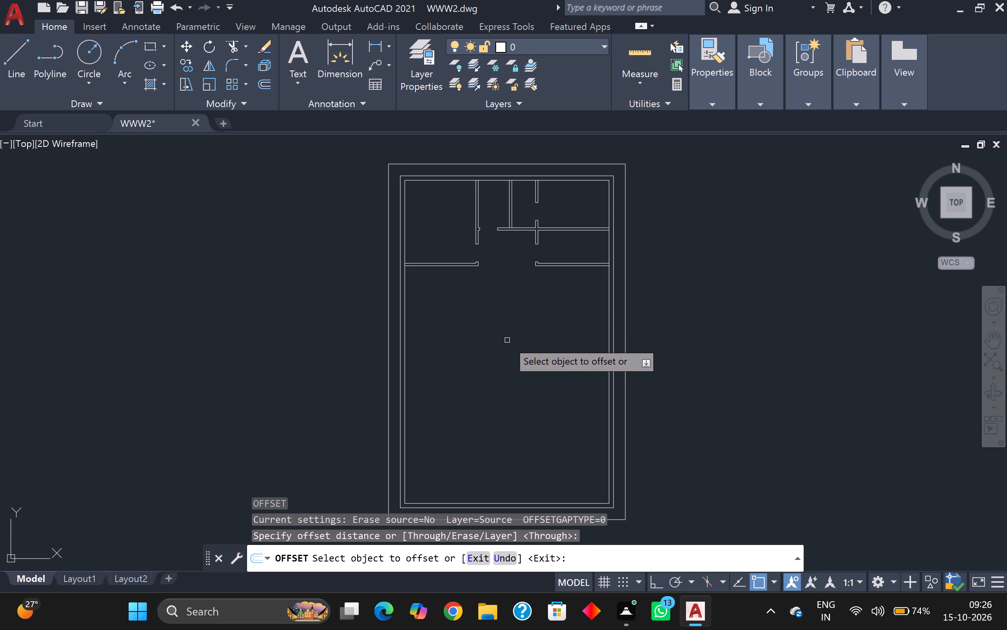
{"action": "scroll", "coordinate": [507, 340], "scroll_direction": "down", "scroll_amount": 1}
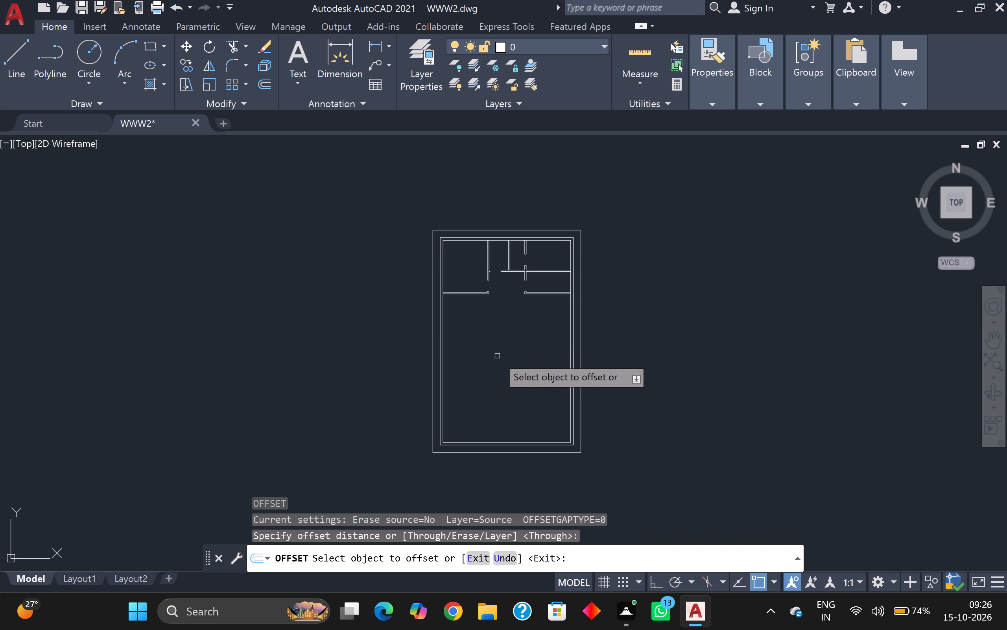
{"action": "scroll", "coordinate": [498, 356], "scroll_direction": "up", "scroll_amount": 2}
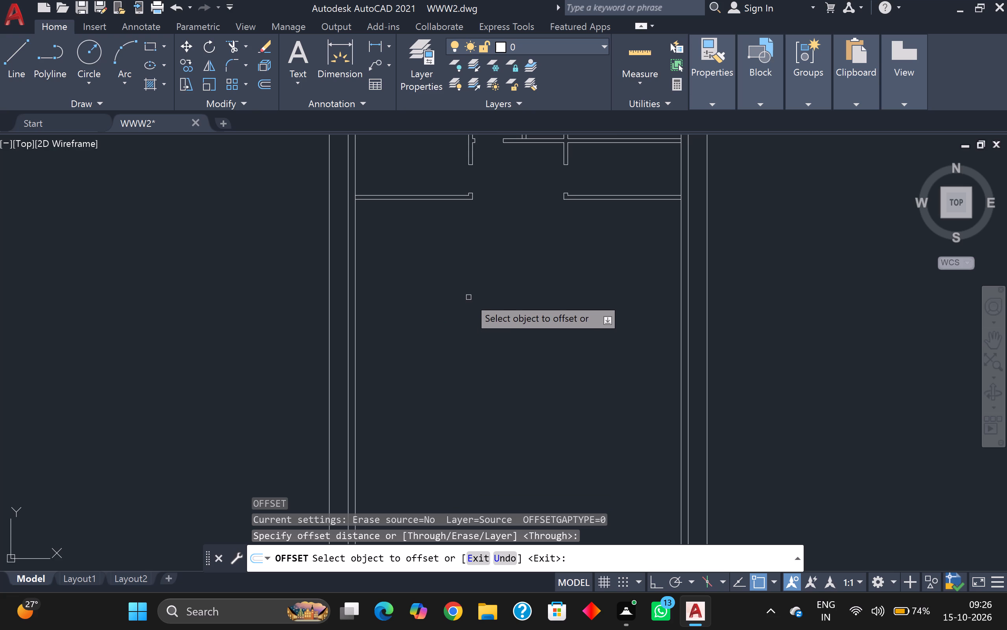
{"action": "scroll", "coordinate": [470, 296], "scroll_direction": "down", "scroll_amount": 1}
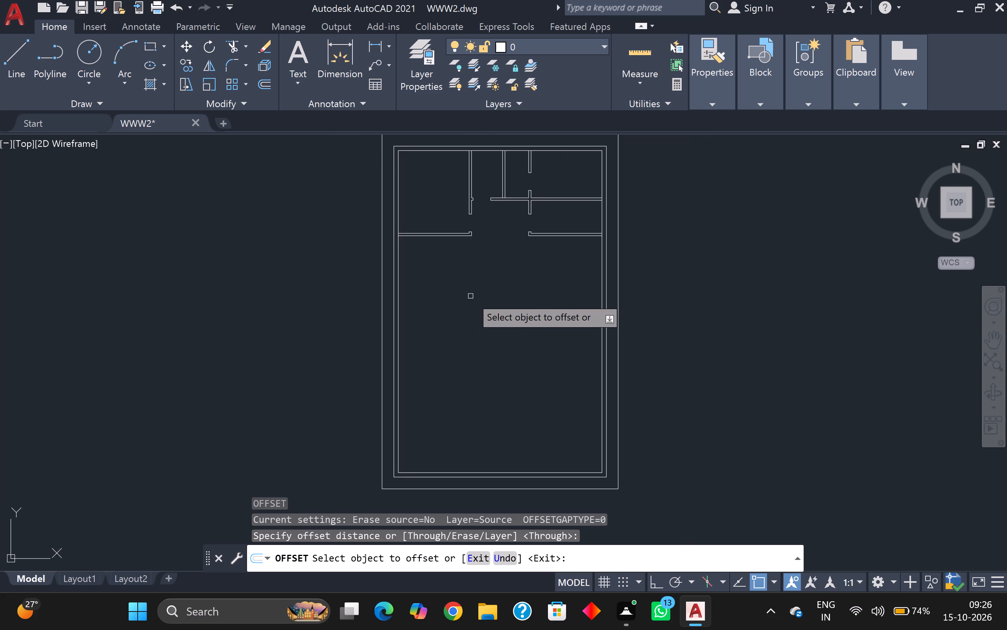
{"action": "scroll", "coordinate": [430, 228], "scroll_direction": "up", "scroll_amount": 2}
{"action": "left_click", "coordinate": [430, 247]}
{"action": "scroll", "coordinate": [442, 272], "scroll_direction": "down", "scroll_amount": 1}
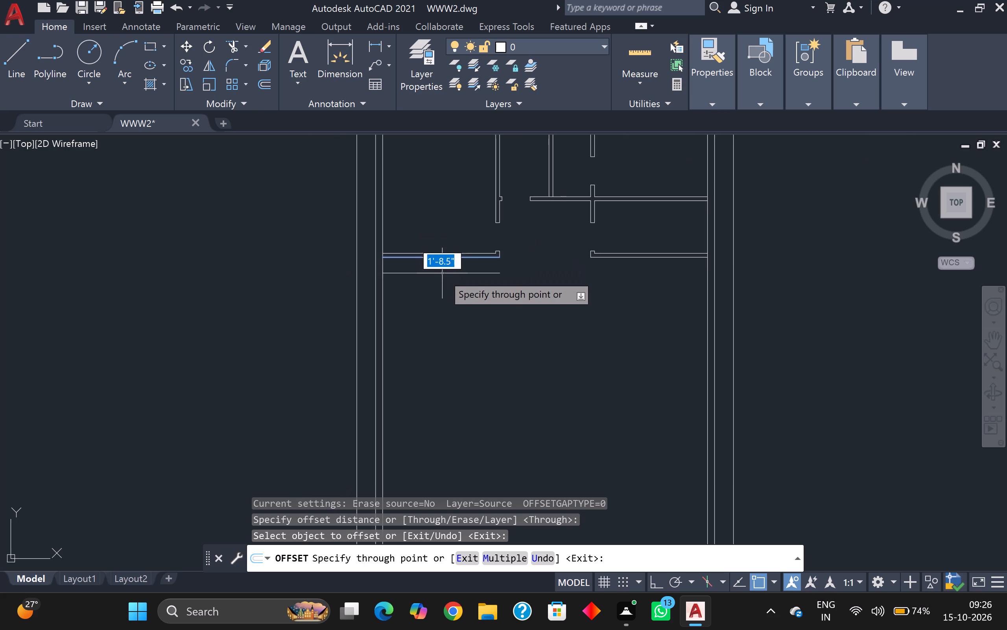
{"action": "key", "text": "2"}
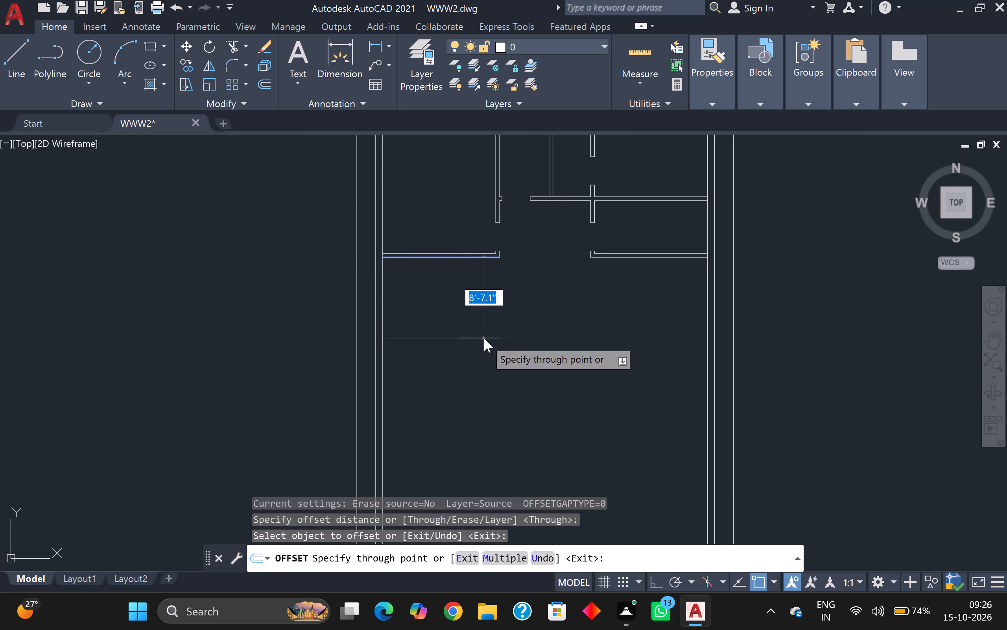
{"action": "type", "text": "4'"}
{"action": "key", "text": "Return"}
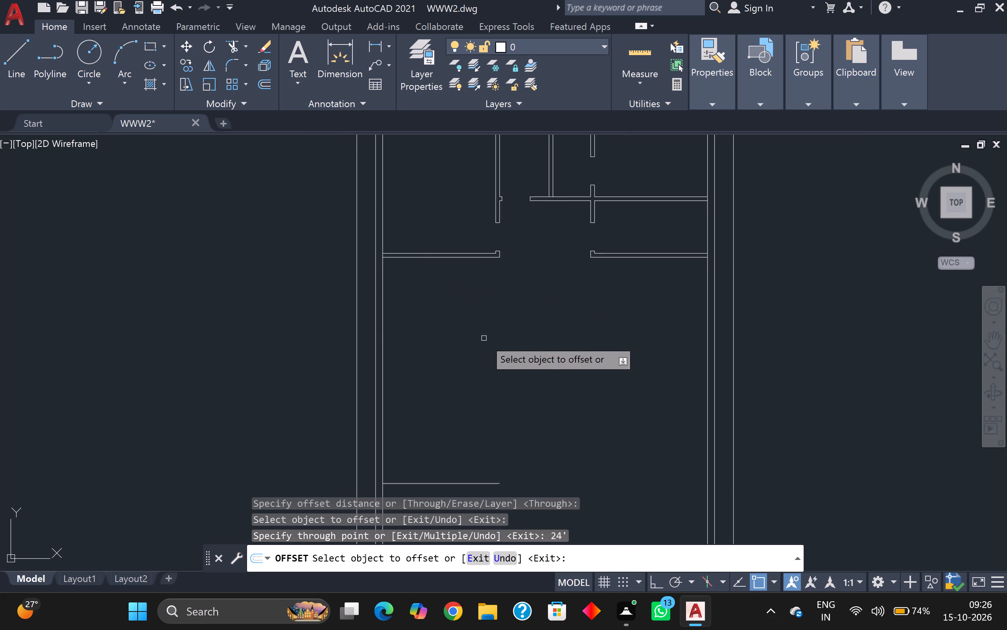
Offset the new short horizontal line 12' further down toward the bottom outer wall.
{"action": "scroll", "coordinate": [490, 327], "scroll_direction": "down", "scroll_amount": 4}
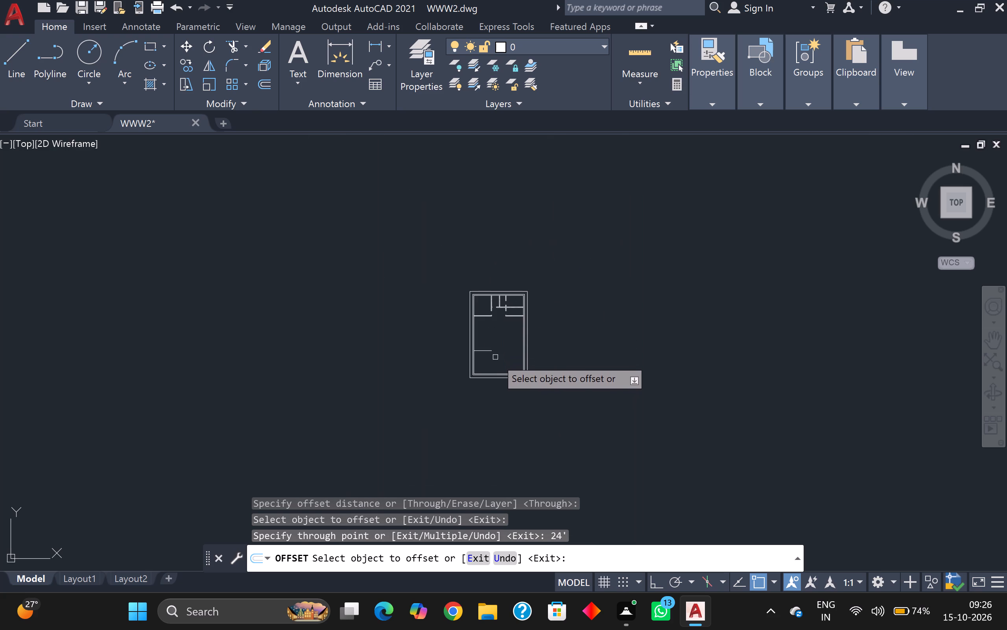
{"action": "middle_click_drag", "start_coordinate": [497, 359], "coordinate": [499, 329]}
{"action": "scroll", "coordinate": [499, 329], "scroll_direction": "up", "scroll_amount": 3}
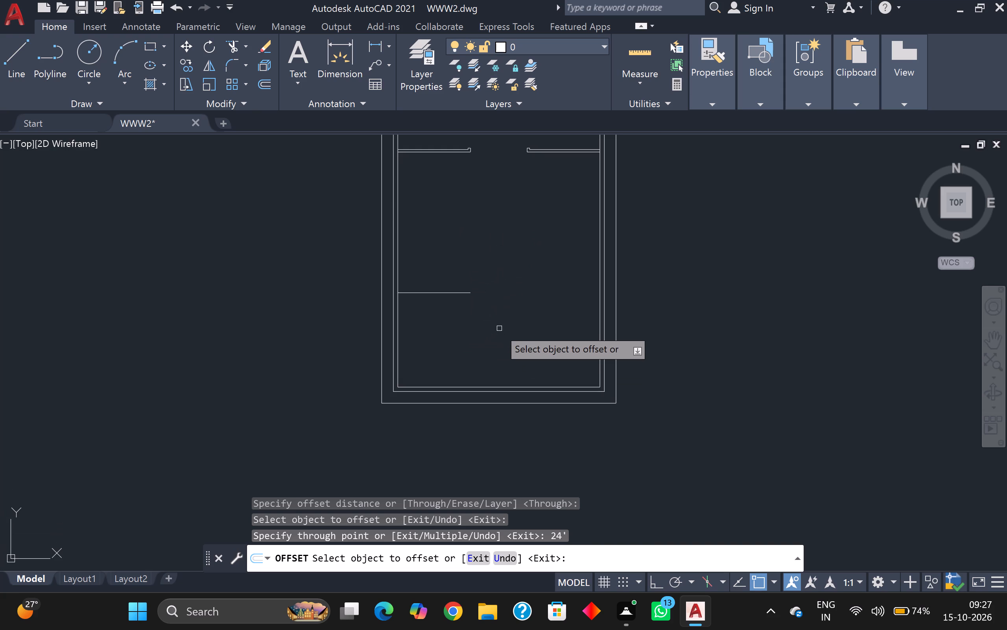
{"action": "scroll", "coordinate": [496, 327], "scroll_direction": "up", "scroll_amount": 3}
{"action": "scroll", "coordinate": [493, 327], "scroll_direction": "down", "scroll_amount": 1}
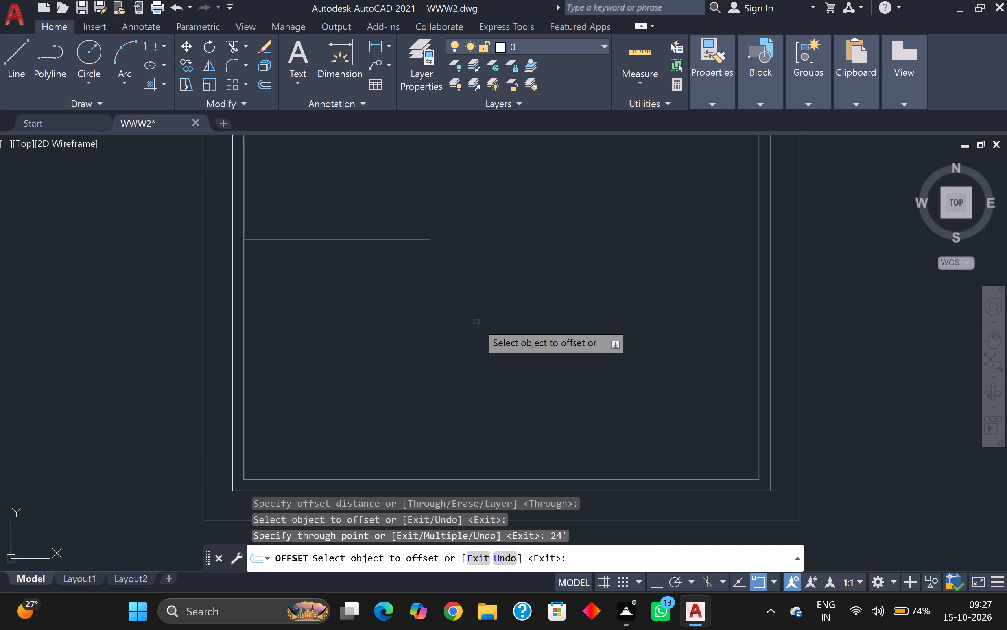
{"action": "left_click", "coordinate": [399, 238]}
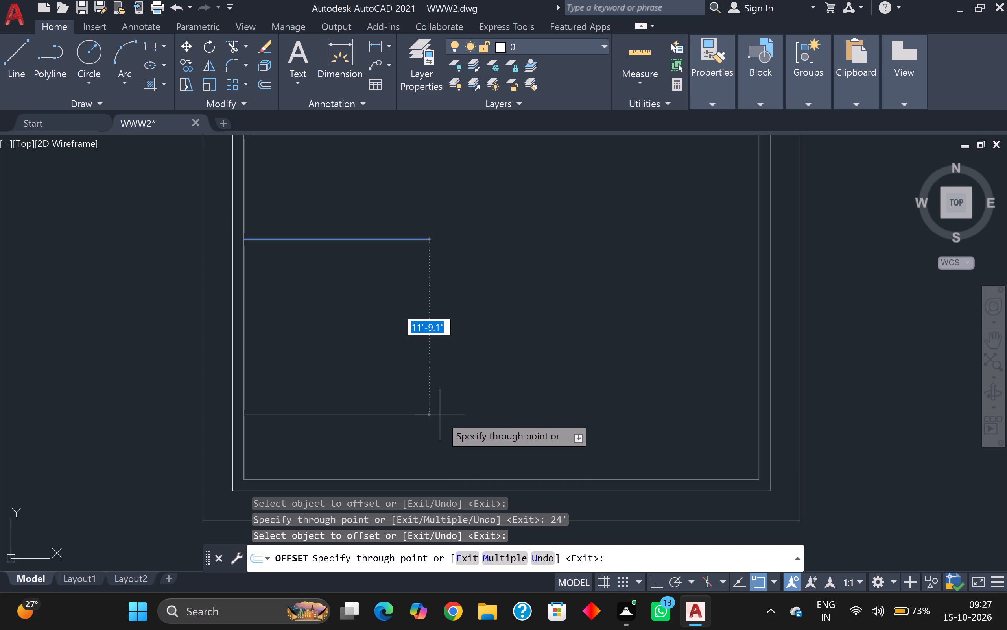
{"action": "type", "text": "12'"}
{"action": "key", "text": "Return"}
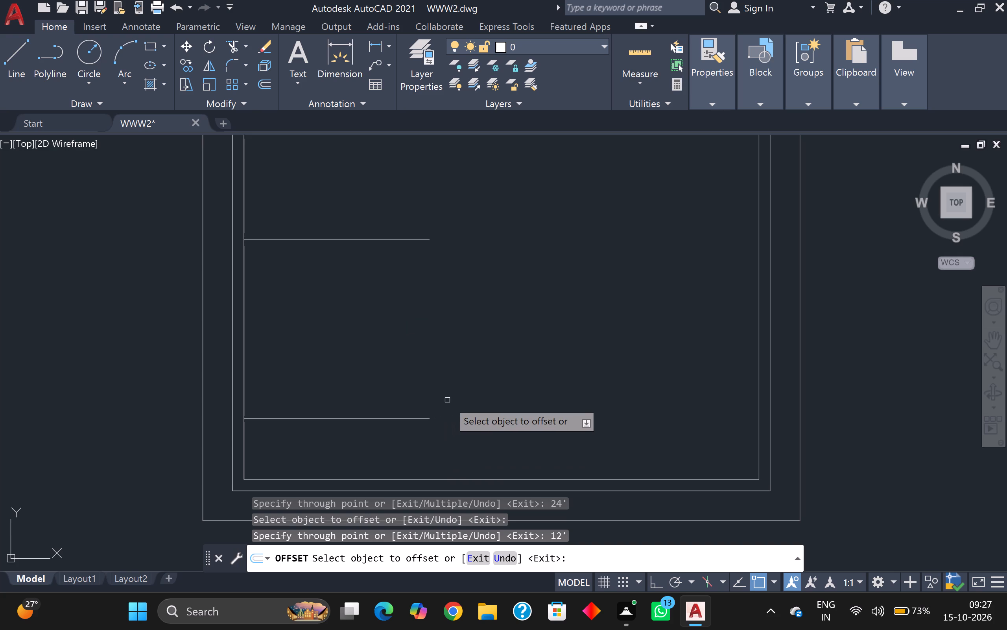
Offset the left outer wall's inner line 5' into the plan, and offset that copy 5" to the right to form a vertical partition.
{"action": "scroll", "coordinate": [438, 396], "scroll_direction": "down", "scroll_amount": 3}
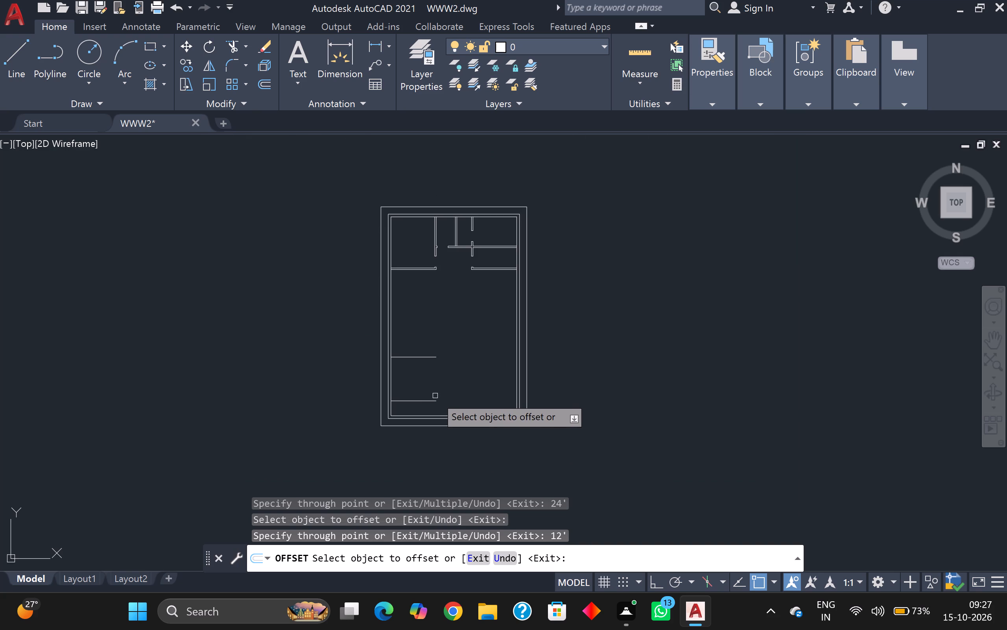
{"action": "scroll", "coordinate": [433, 396], "scroll_direction": "up", "scroll_amount": 2}
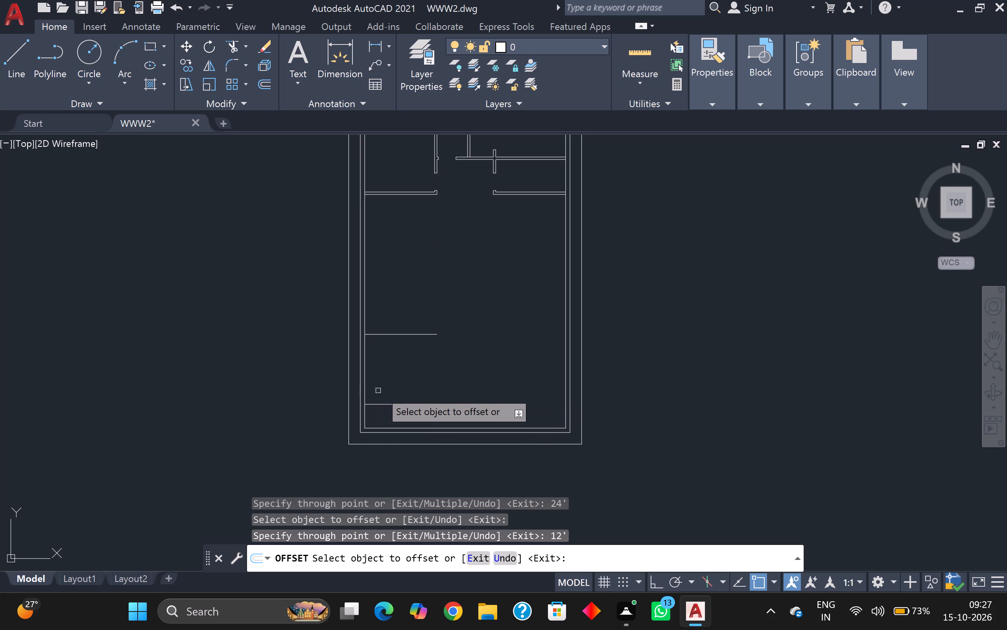
{"action": "scroll", "coordinate": [367, 373], "scroll_direction": "up", "scroll_amount": 2}
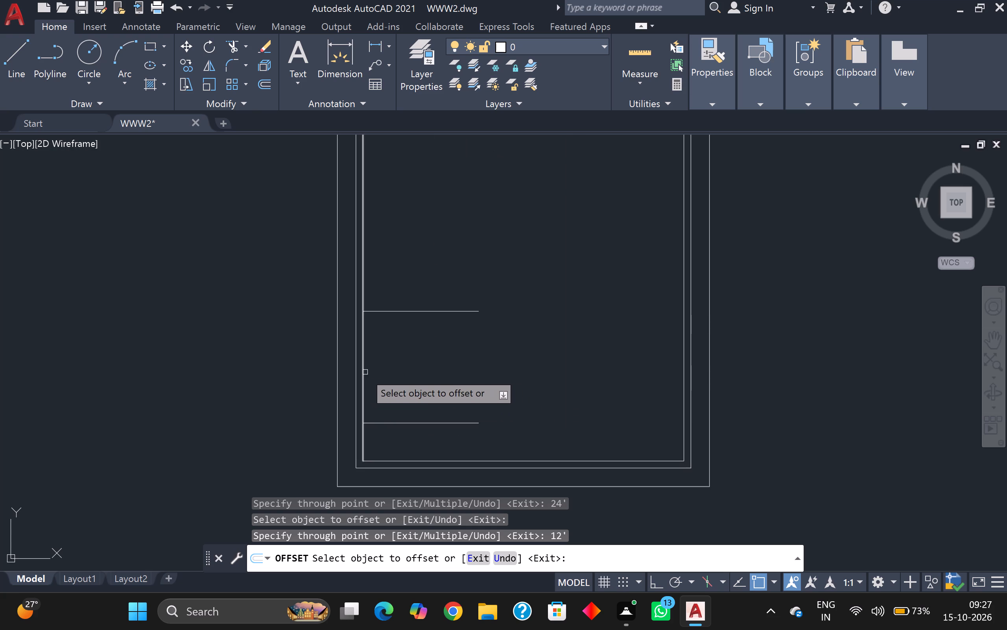
{"action": "left_click", "coordinate": [364, 372]}
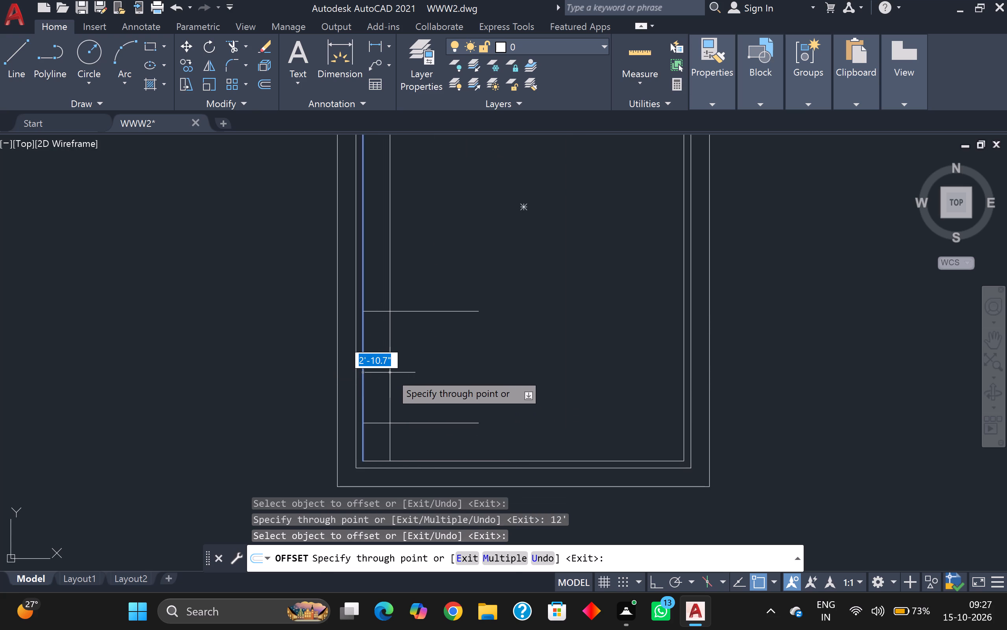
{"action": "type", "text": "5'"}
{"action": "key", "text": "Return"}
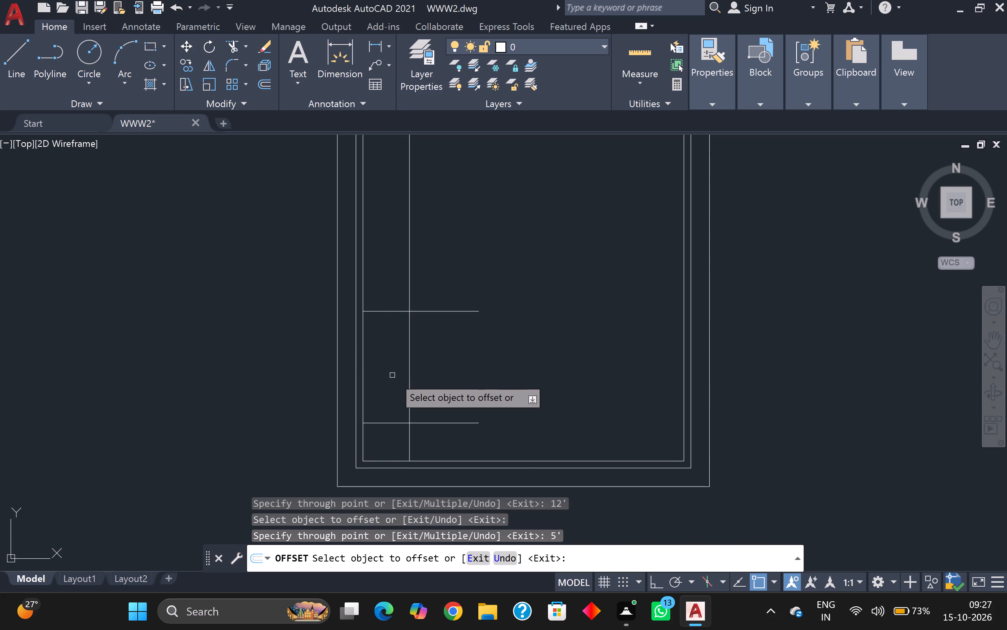
{"action": "left_click", "coordinate": [411, 371]}
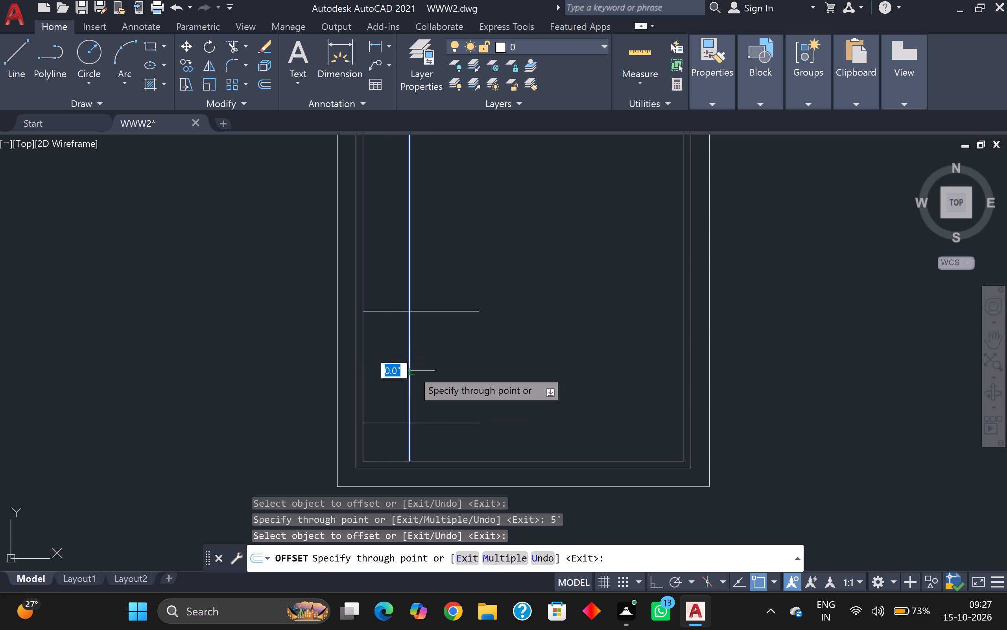
{"action": "key", "text": "5"}
{"action": "key", "text": "Return"}
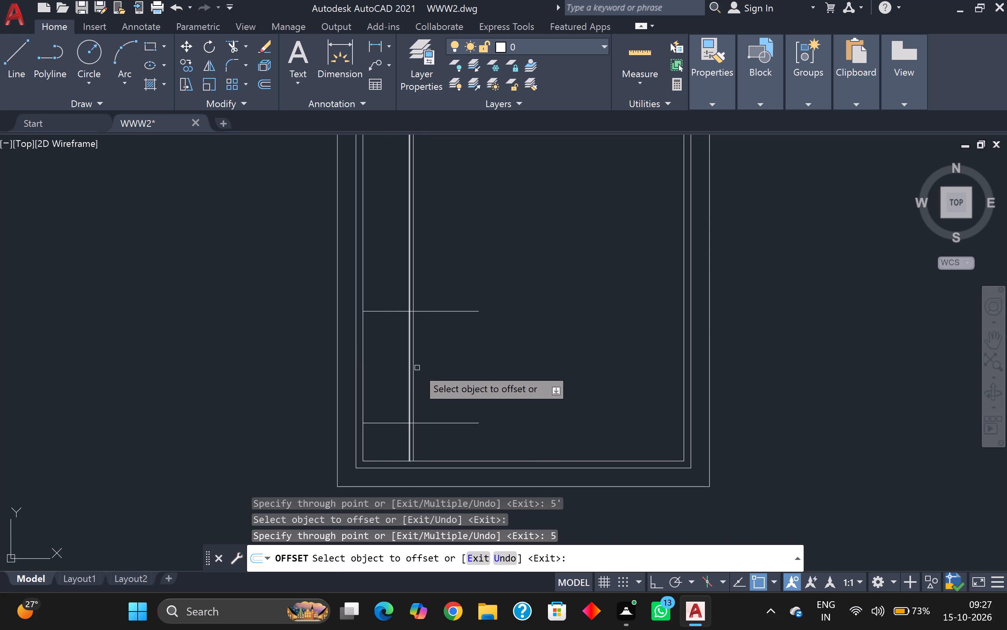
Offset the new partition's right line 10' to the right, and offset that copy 5" further right to form a second vertical partition.
{"action": "left_click", "coordinate": [415, 367]}
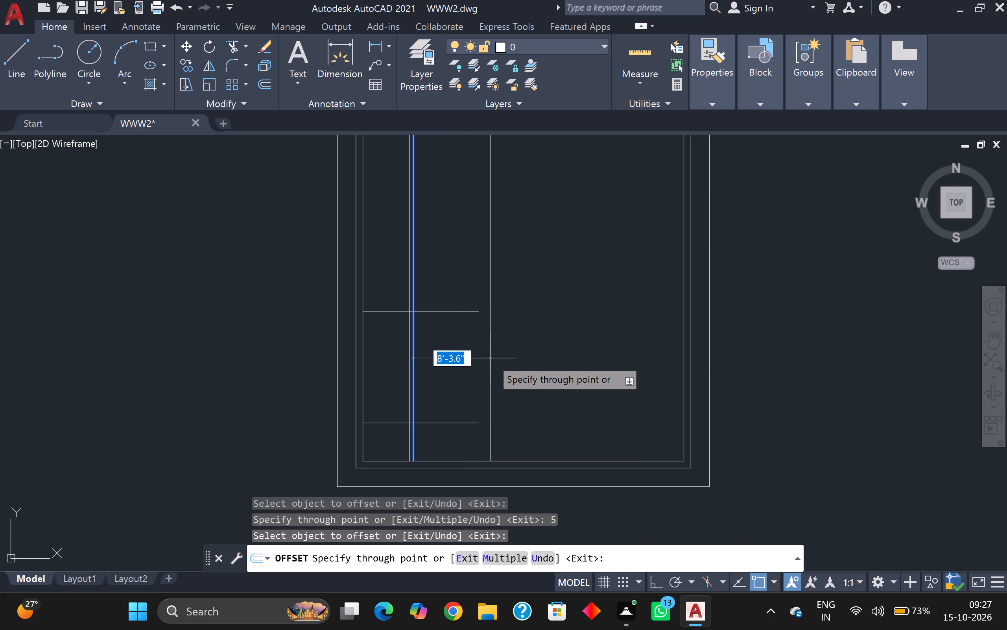
{"action": "scroll", "coordinate": [500, 353], "scroll_direction": "down", "scroll_amount": 1}
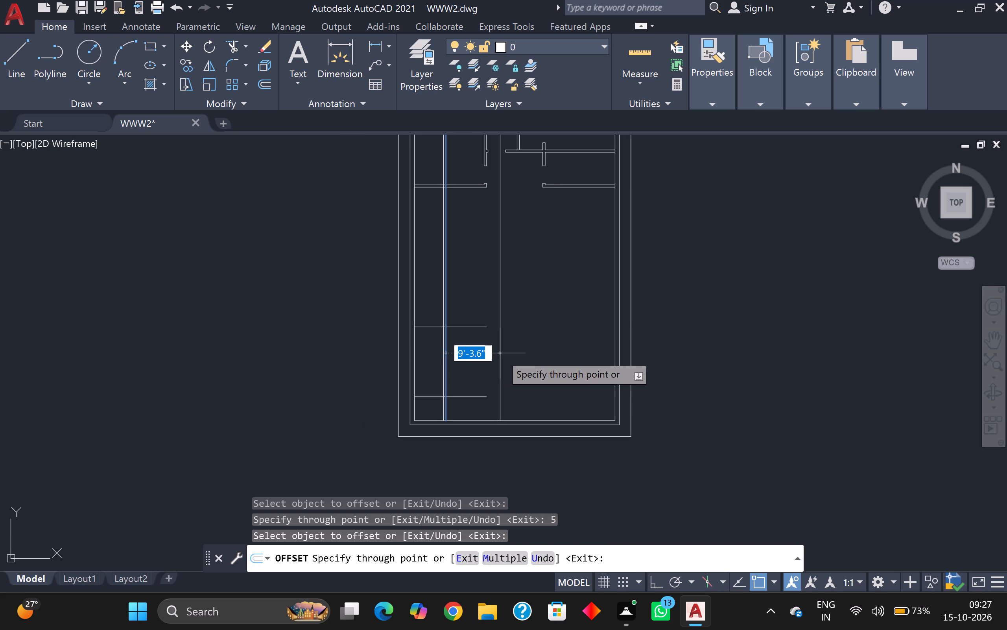
{"action": "type", "text": "10'"}
{"action": "key", "text": "Return"}
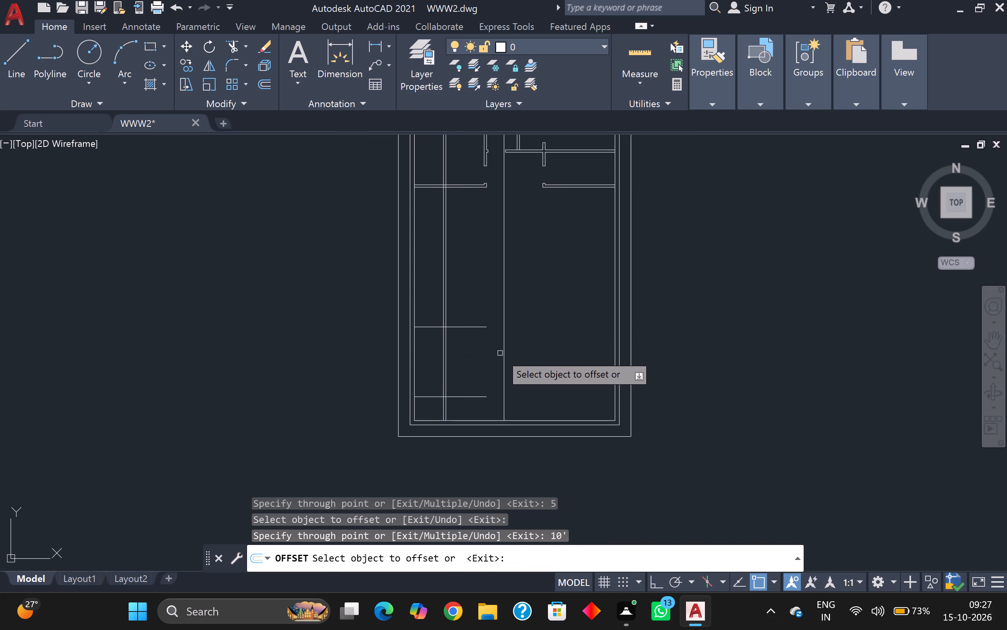
{"action": "left_click", "coordinate": [503, 354]}
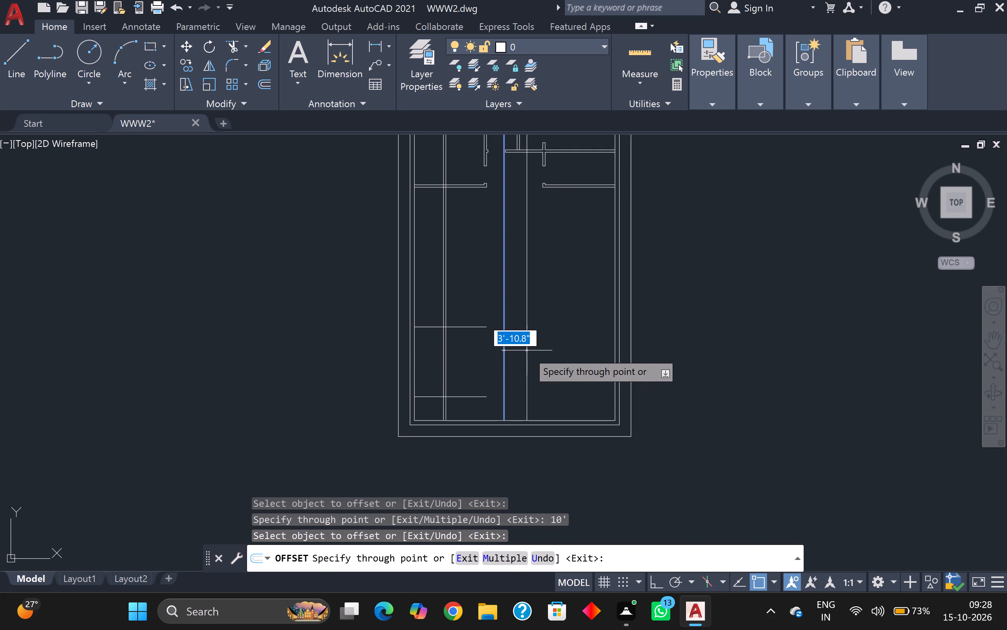
{"action": "key", "text": "5"}
{"action": "key", "text": "Return"}
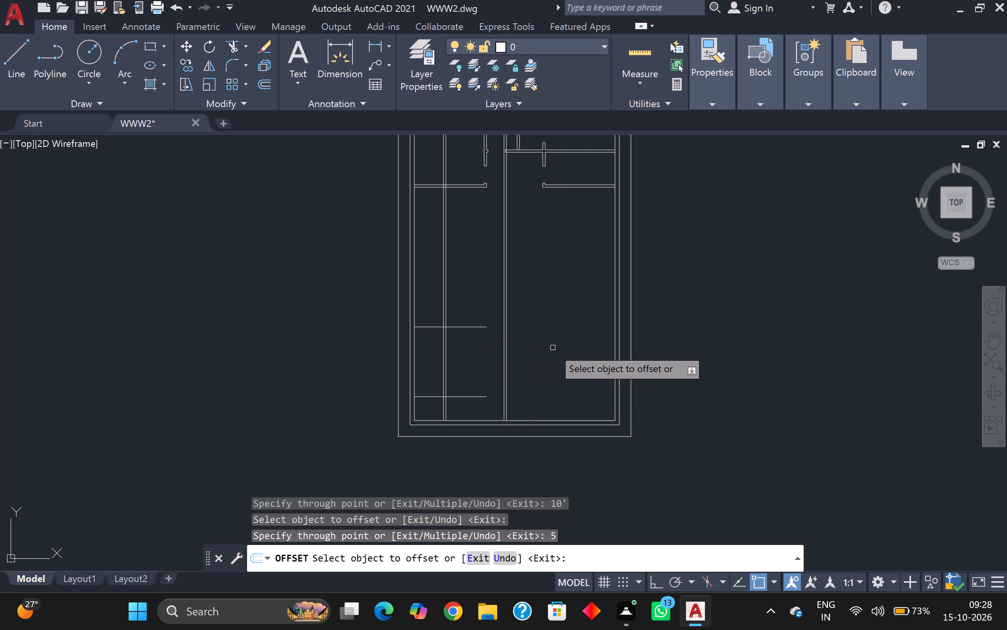
Offset the upper of the two new short horizontal lines 5" upward to give the partition its thickness.
{"action": "scroll", "coordinate": [515, 335], "scroll_direction": "up", "scroll_amount": 1}
{"action": "scroll", "coordinate": [480, 326], "scroll_direction": "up", "scroll_amount": 1}
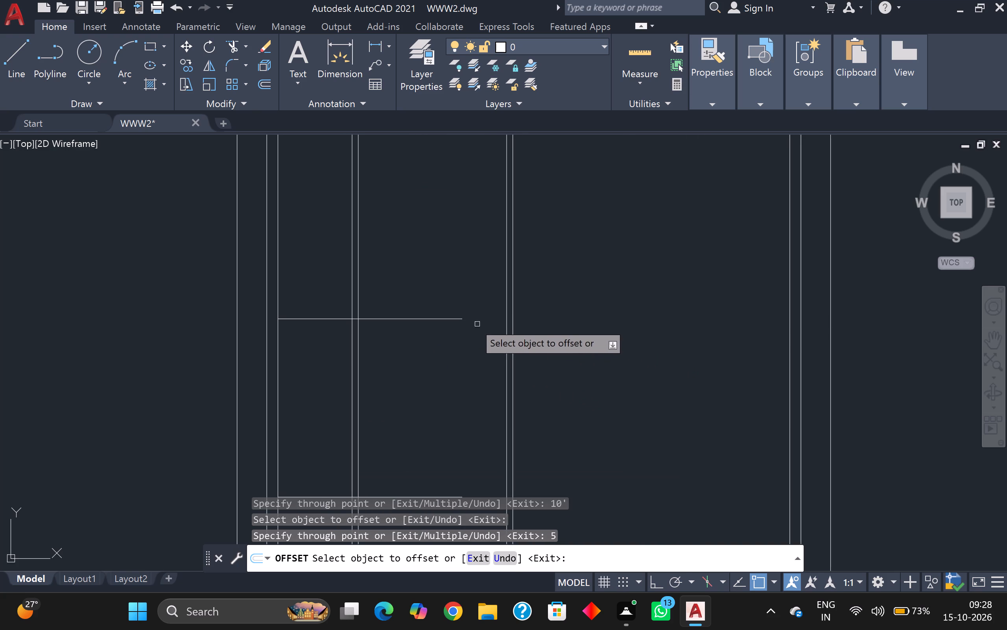
{"action": "left_click", "coordinate": [433, 319]}
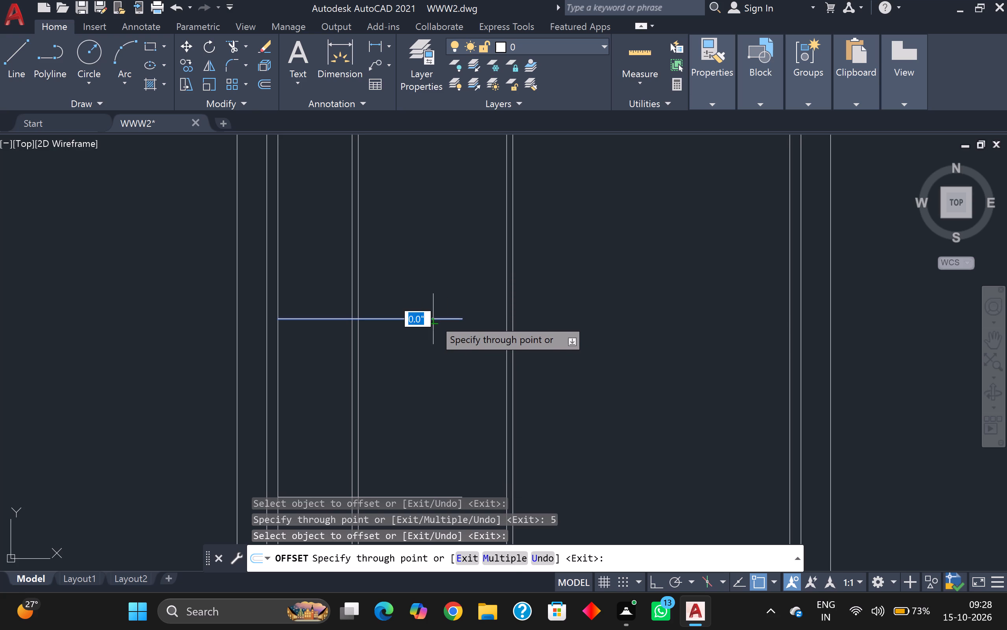
{"action": "key", "text": "5"}
{"action": "key", "text": "Return"}
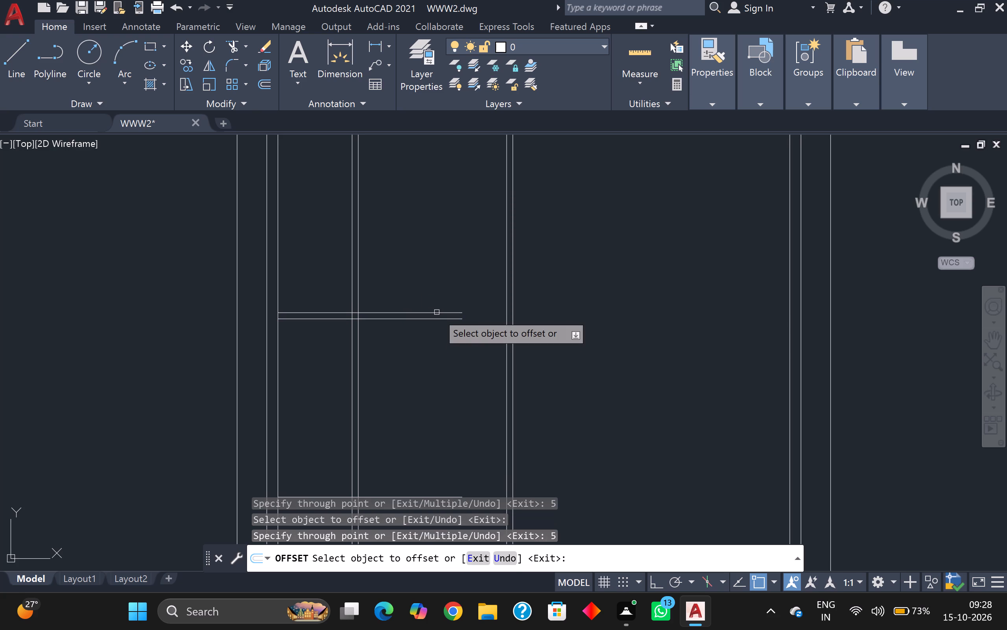
Offset the lower short horizontal line near the bottom wall 5" downward to give the partition its thickness.
{"action": "scroll", "coordinate": [437, 312], "scroll_direction": "down", "scroll_amount": 2}
{"action": "scroll", "coordinate": [448, 335], "scroll_direction": "up", "scroll_amount": 1}
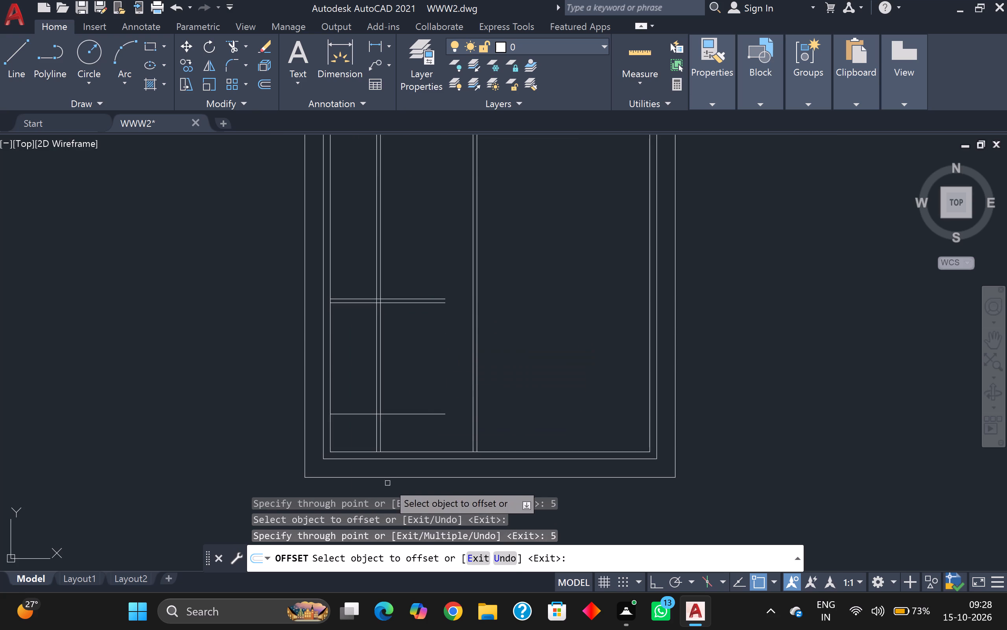
{"action": "middle_click_drag", "start_coordinate": [406, 432], "coordinate": [397, 398]}
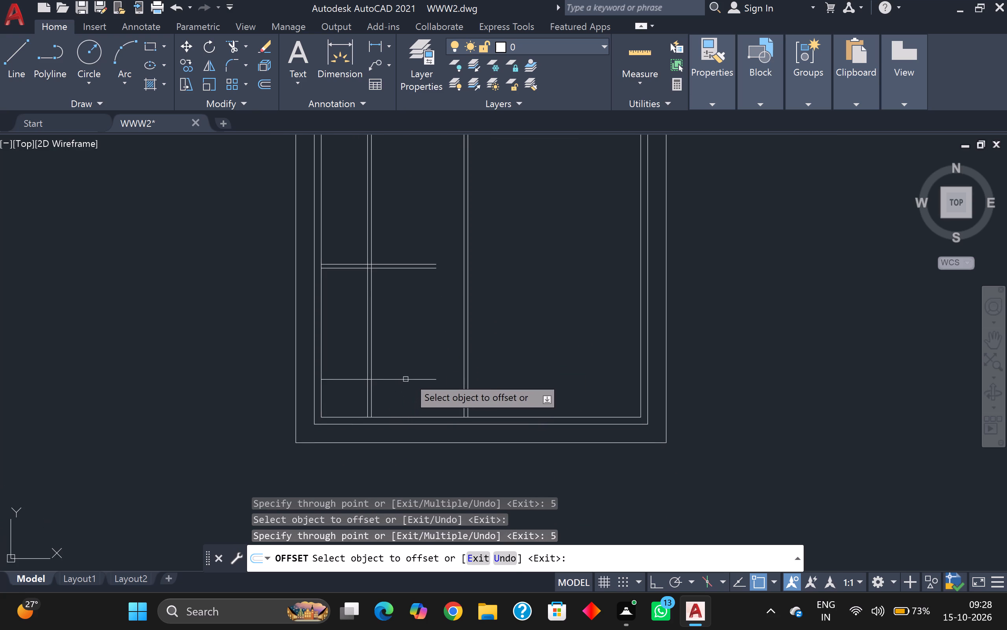
{"action": "left_click", "coordinate": [417, 377]}
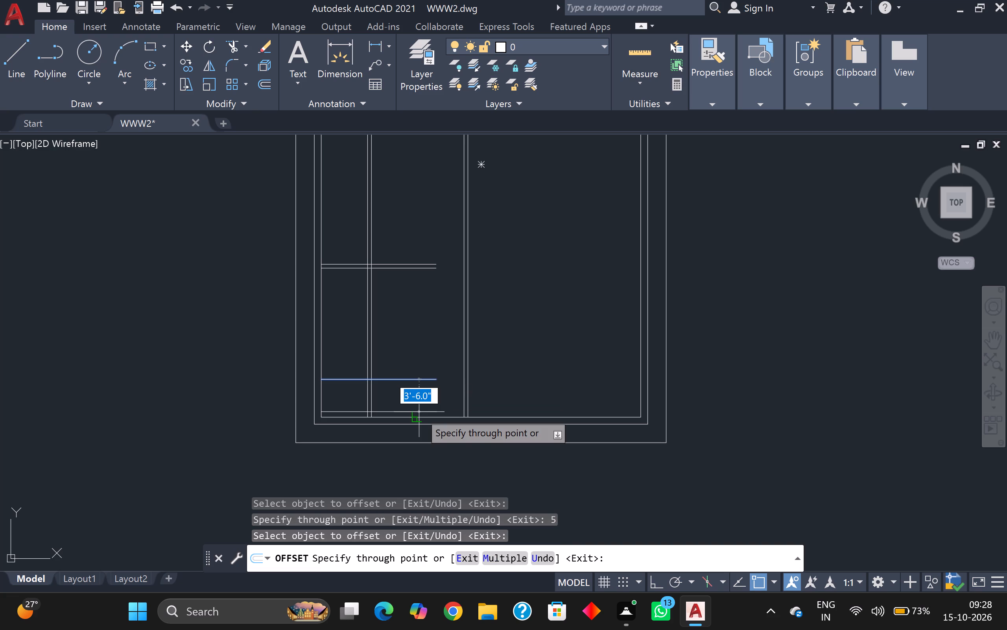
{"action": "key", "text": "5"}
{"action": "key", "text": "Return"}
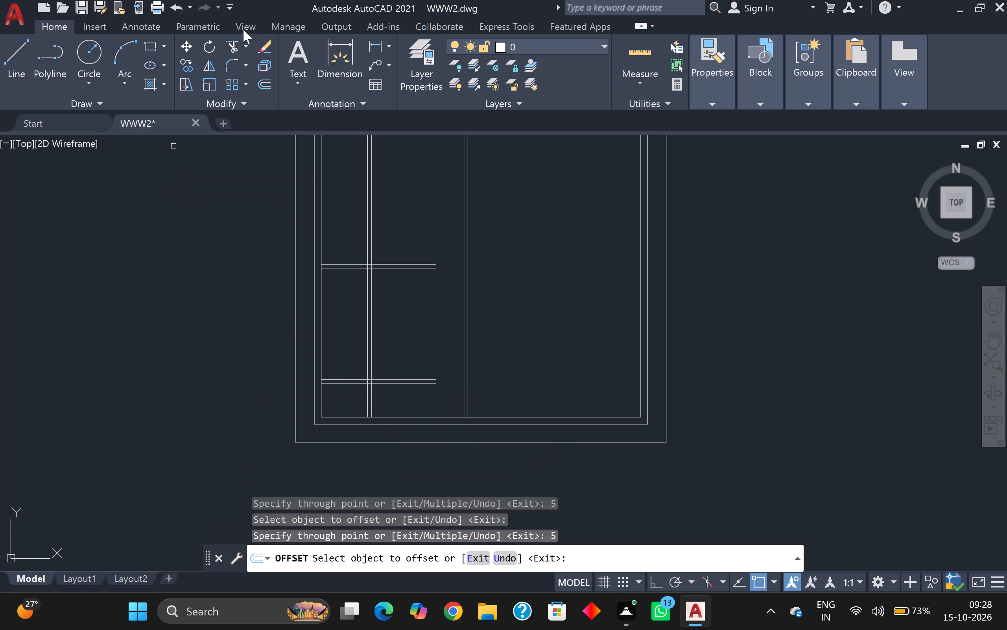
Extend both lines of the upper and lower short horizontal partitions to the right line of the second vertical partition.
{"action": "left_click", "coordinate": [235, 47]}
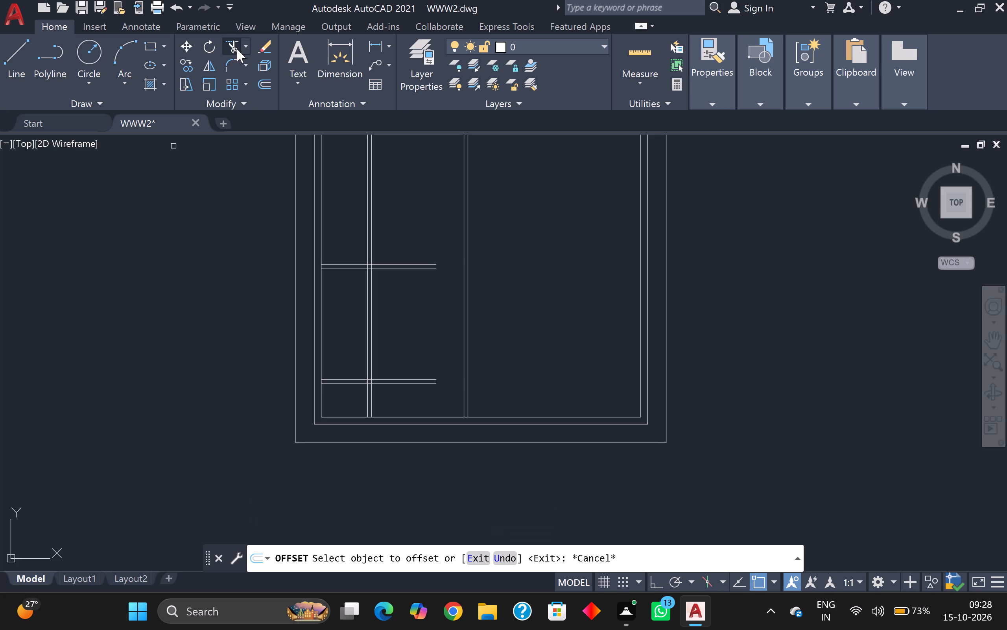
{"action": "left_click", "coordinate": [394, 264], "text": "shift"}
{"action": "left_click", "coordinate": [396, 270], "text": "shift"}
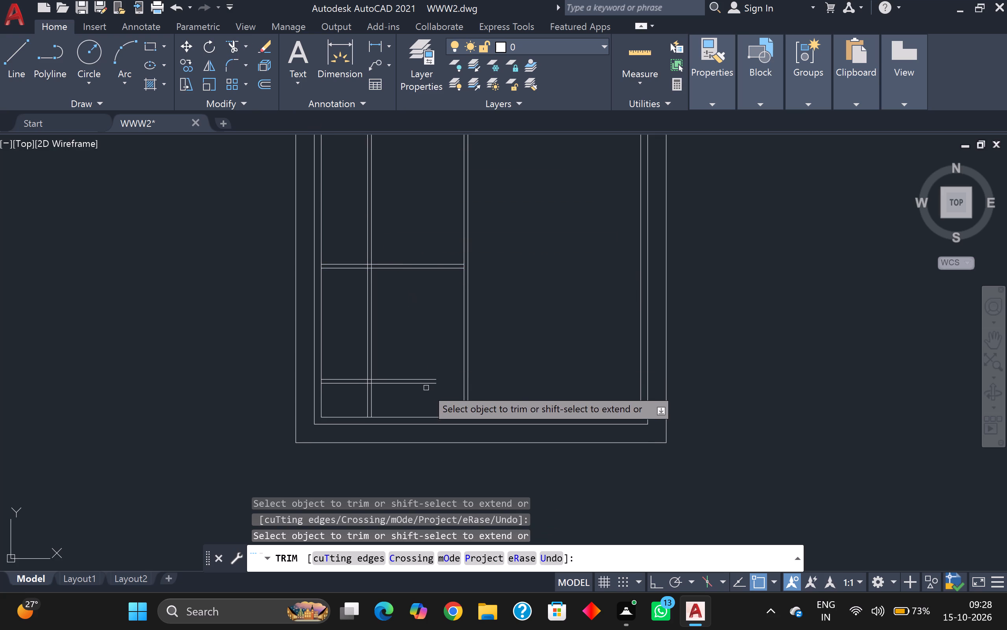
{"action": "left_click", "coordinate": [426, 382], "text": "shift"}
{"action": "left_click", "coordinate": [424, 378], "text": "shift"}
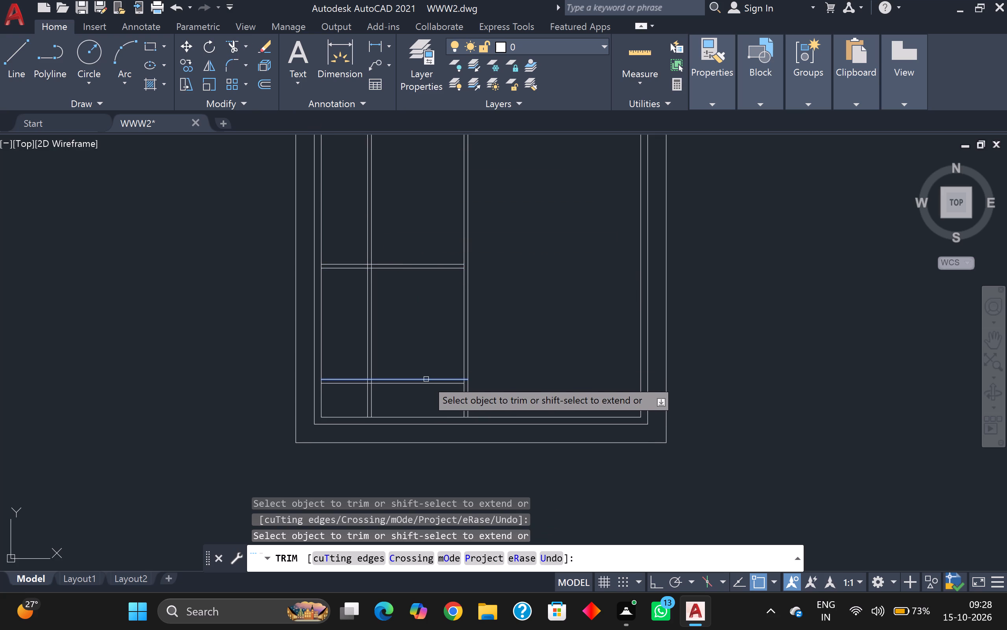
{"action": "left_click", "coordinate": [426, 379], "text": "shift"}
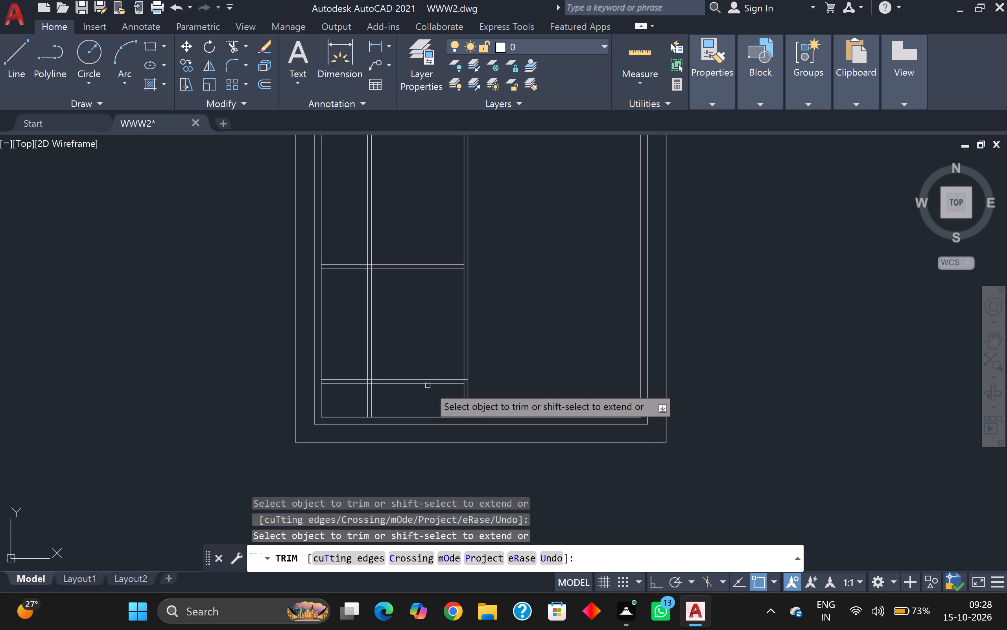
{"action": "left_click", "coordinate": [428, 383], "text": "shift"}
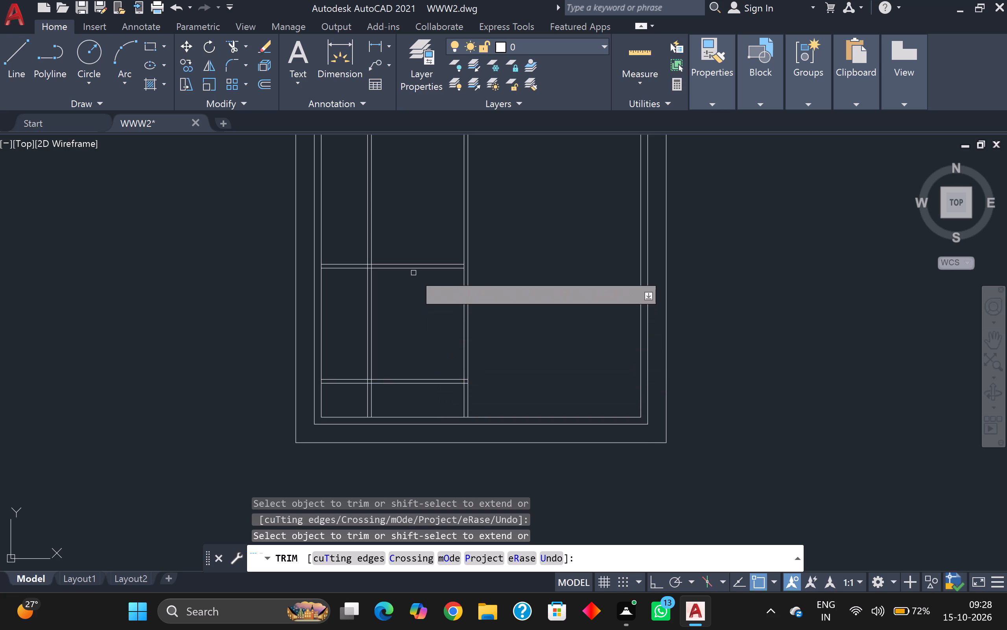
{"action": "left_click", "coordinate": [417, 265], "text": "shift"}
{"action": "left_click", "coordinate": [422, 269], "text": "shift"}
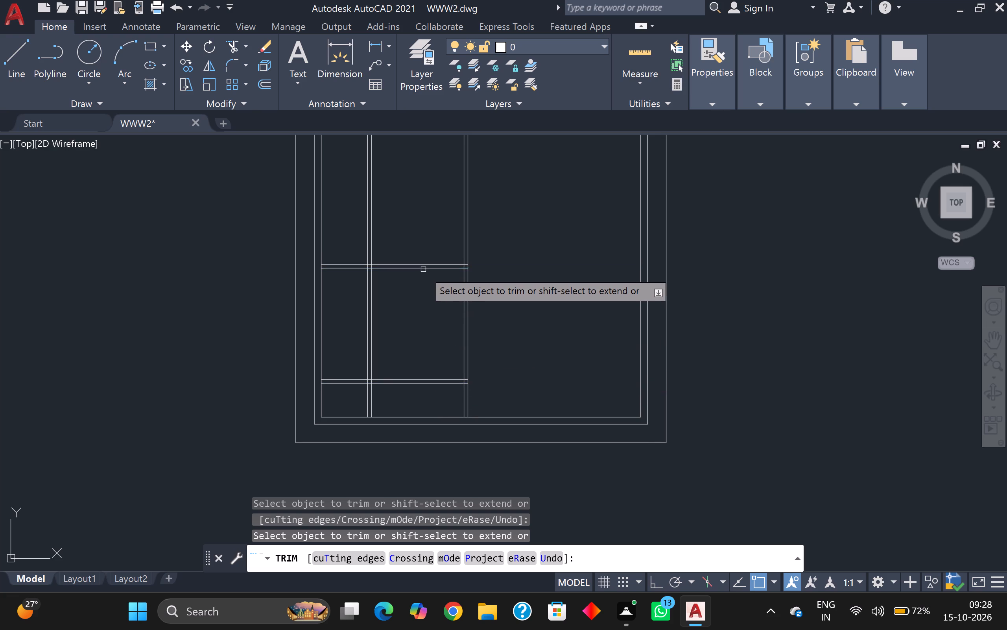
{"action": "scroll", "coordinate": [428, 307], "scroll_direction": "down", "scroll_amount": 1}
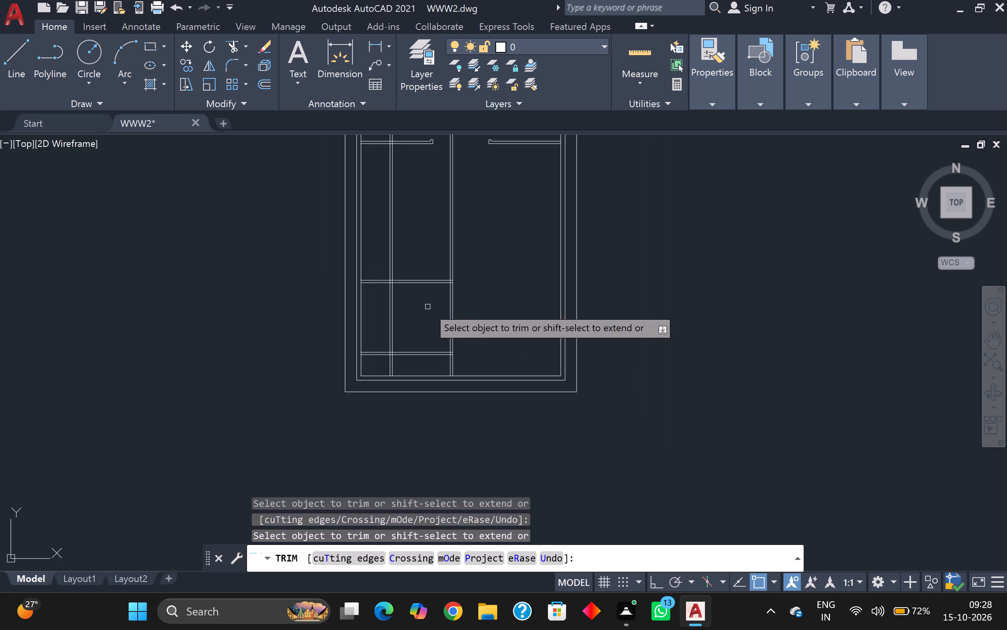
{"action": "scroll", "coordinate": [428, 307], "scroll_direction": "down", "scroll_amount": 1}
{"action": "scroll", "coordinate": [443, 295], "scroll_direction": "up", "scroll_amount": 2}
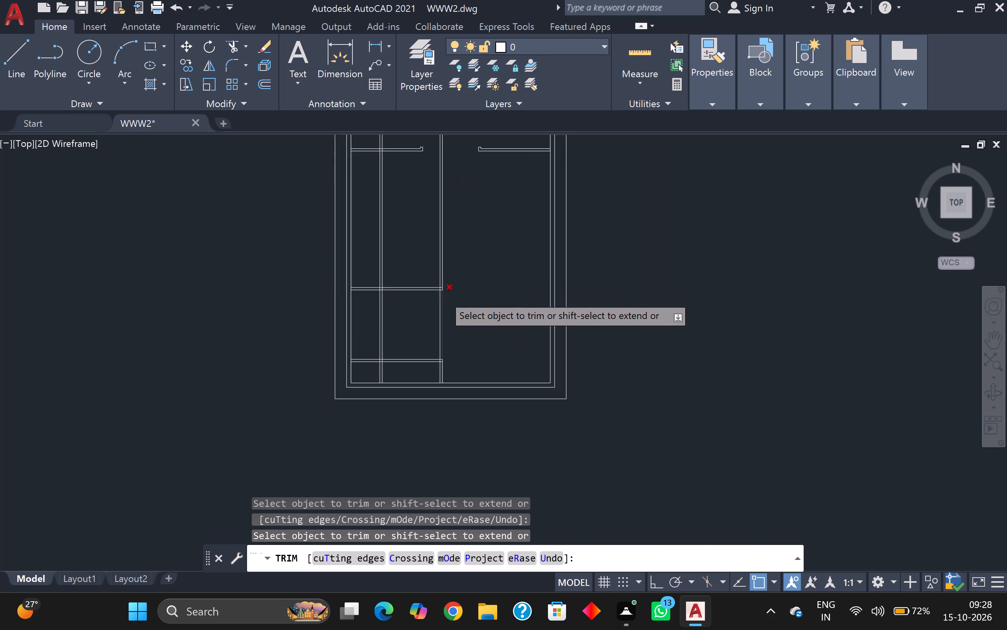
{"action": "scroll", "coordinate": [443, 294], "scroll_direction": "up", "scroll_amount": 3}
{"action": "scroll", "coordinate": [443, 293], "scroll_direction": "down", "scroll_amount": 3}
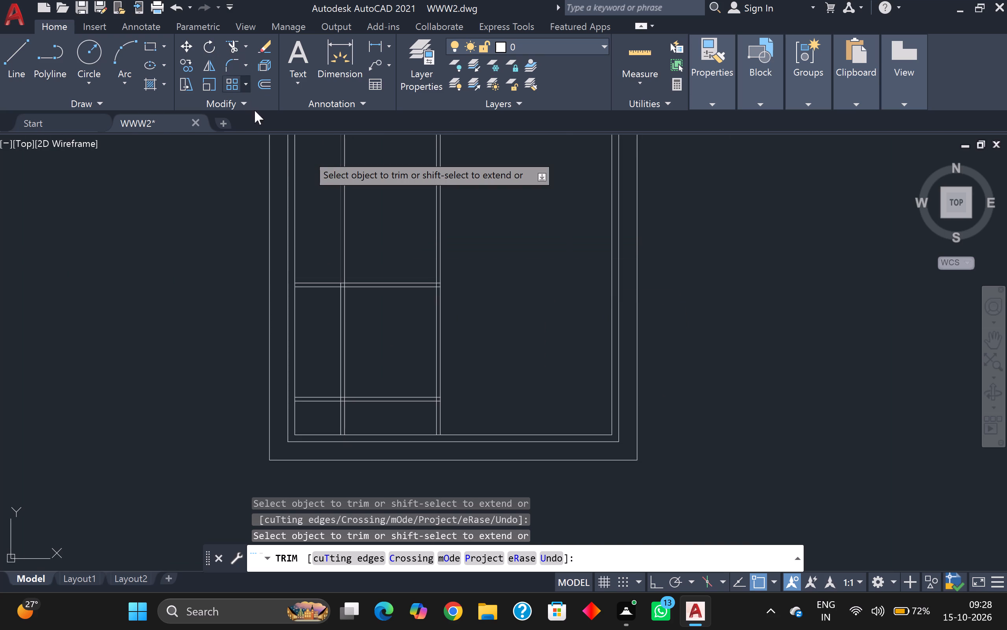
{"action": "key", "text": "Escape"}
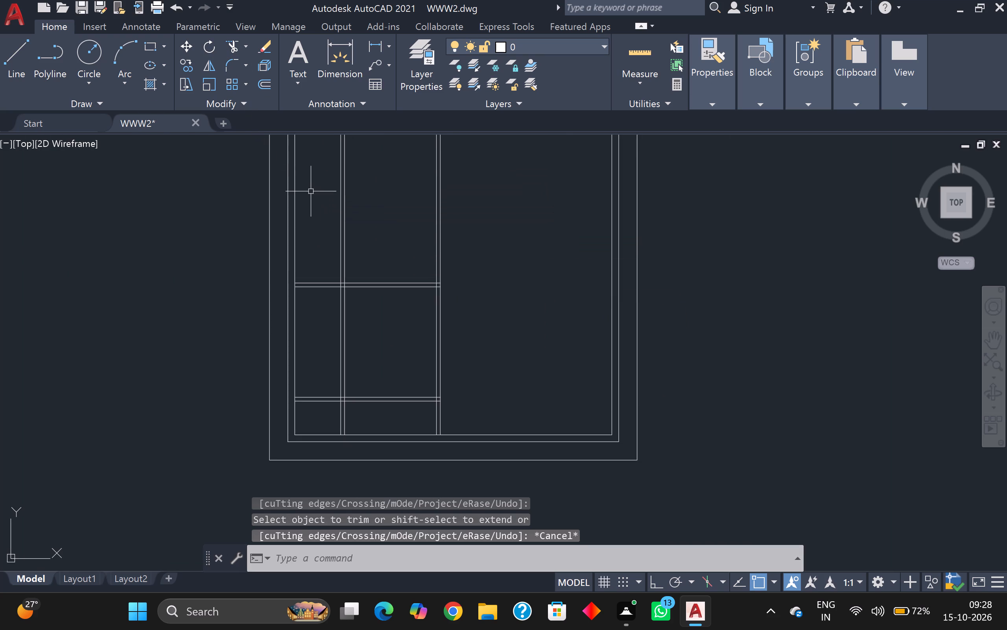
Break the upper horizontal partition's lower line at its intersection with the second vertical partition's left line.
{"action": "type", "text": "br"}
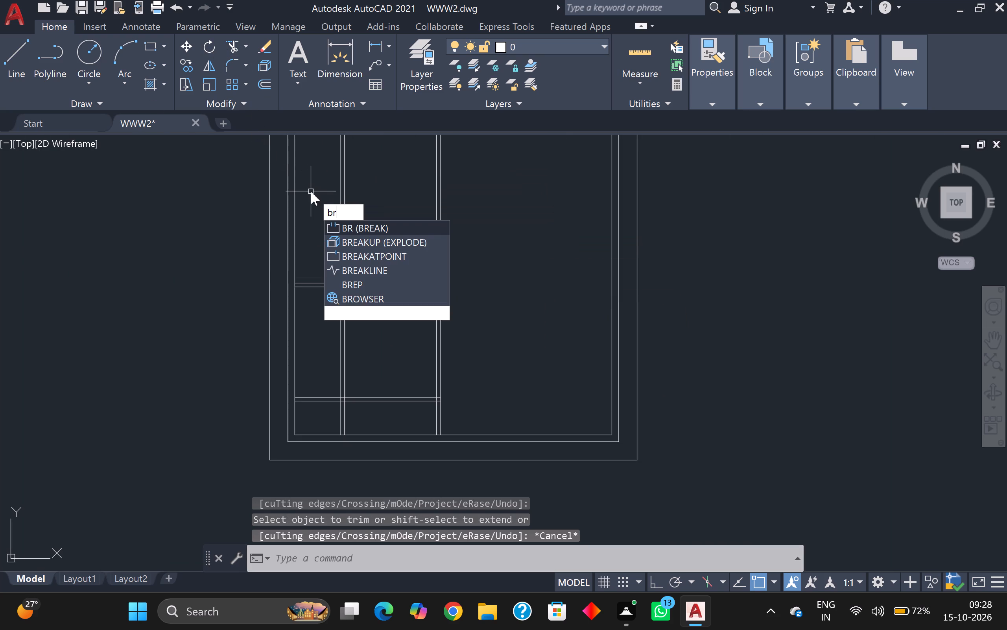
{"action": "left_click", "coordinate": [343, 252]}
{"action": "scroll", "coordinate": [546, 380], "scroll_direction": "up", "scroll_amount": 3}
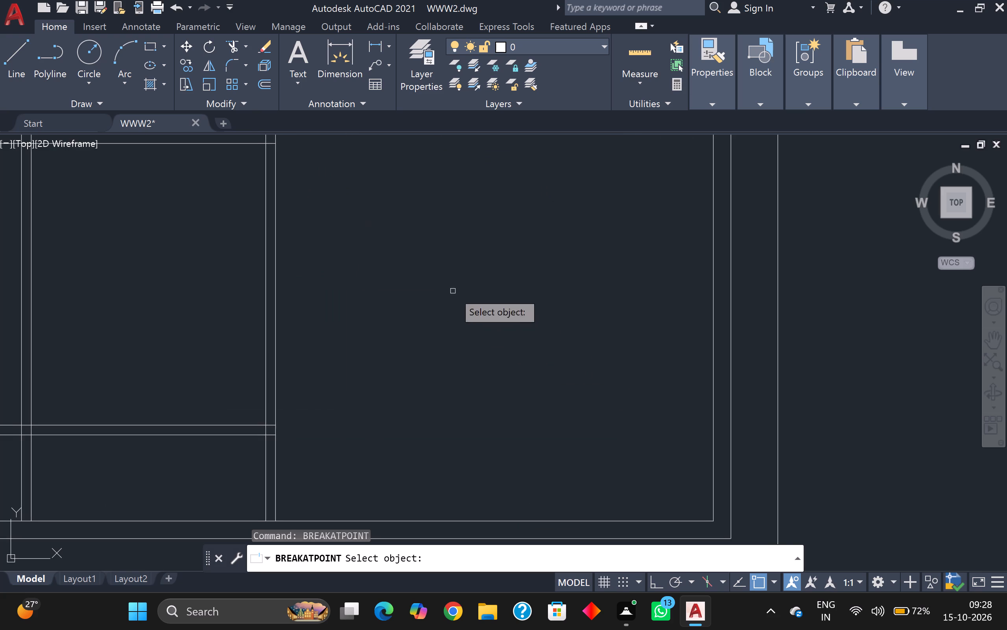
{"action": "middle_click_drag", "start_coordinate": [453, 291], "coordinate": [520, 454]}
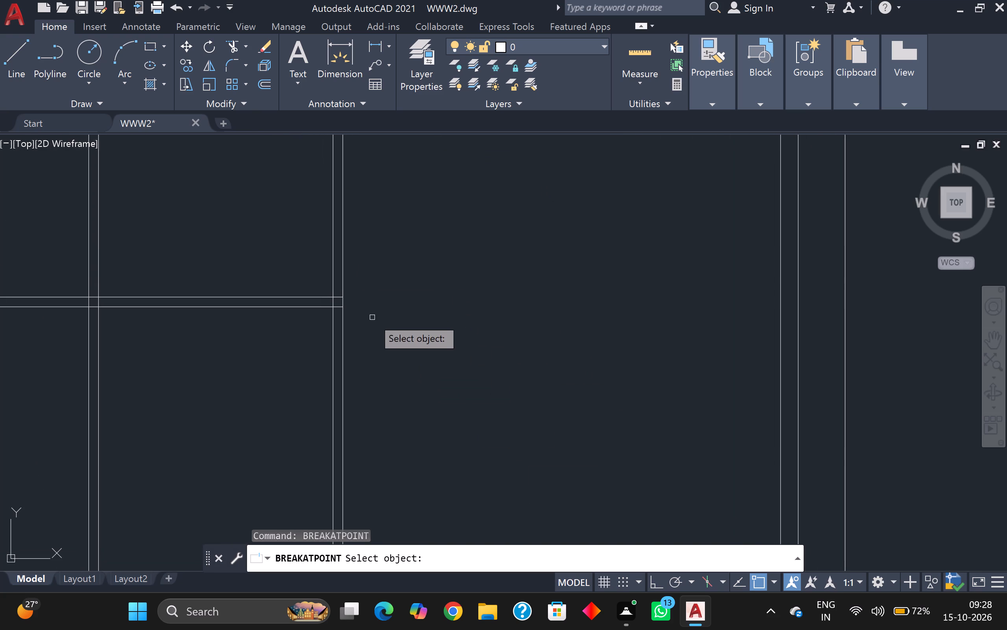
{"action": "scroll", "coordinate": [359, 310], "scroll_direction": "up", "scroll_amount": 2}
{"action": "left_click", "coordinate": [297, 300]}
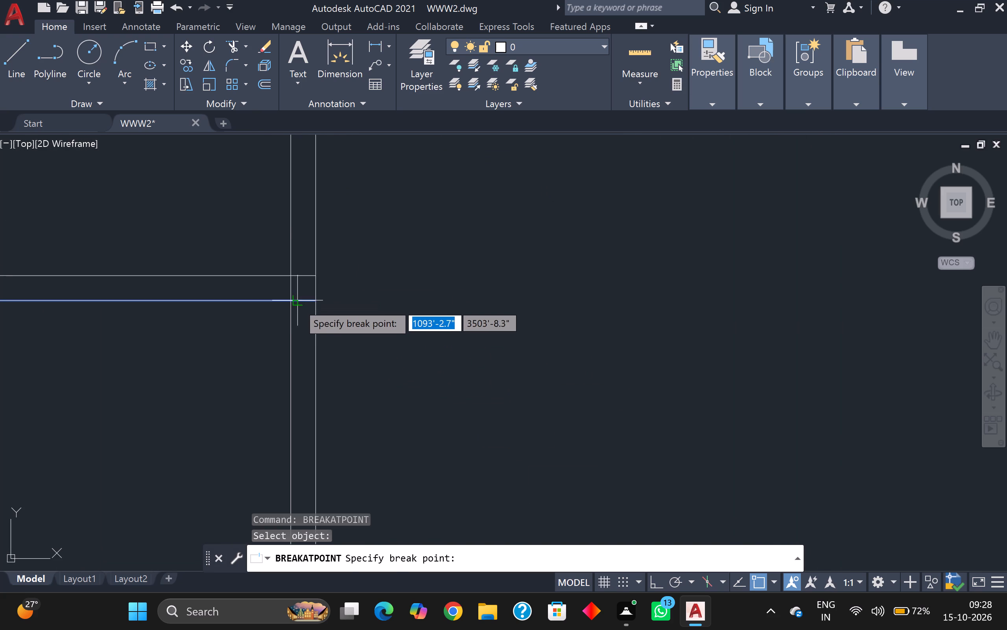
{"action": "scroll", "coordinate": [291, 303], "scroll_direction": "up", "scroll_amount": 4}
{"action": "left_click", "coordinate": [281, 287]}
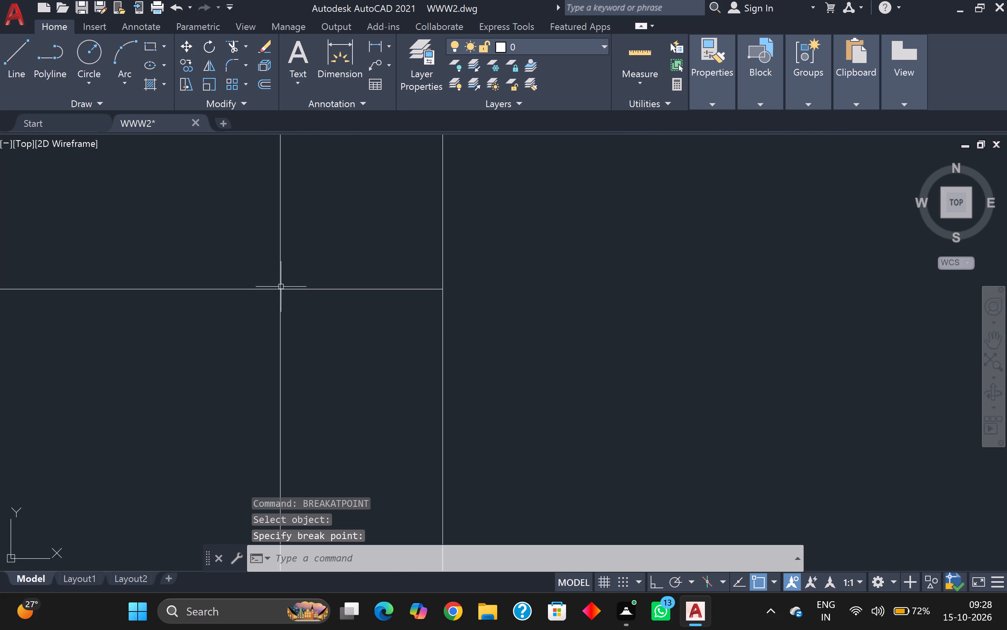
Offset the broken-off short segment 3" downward, and offset that copy 1' further down to mark the door's upper jamb.
{"action": "key", "text": "o"}
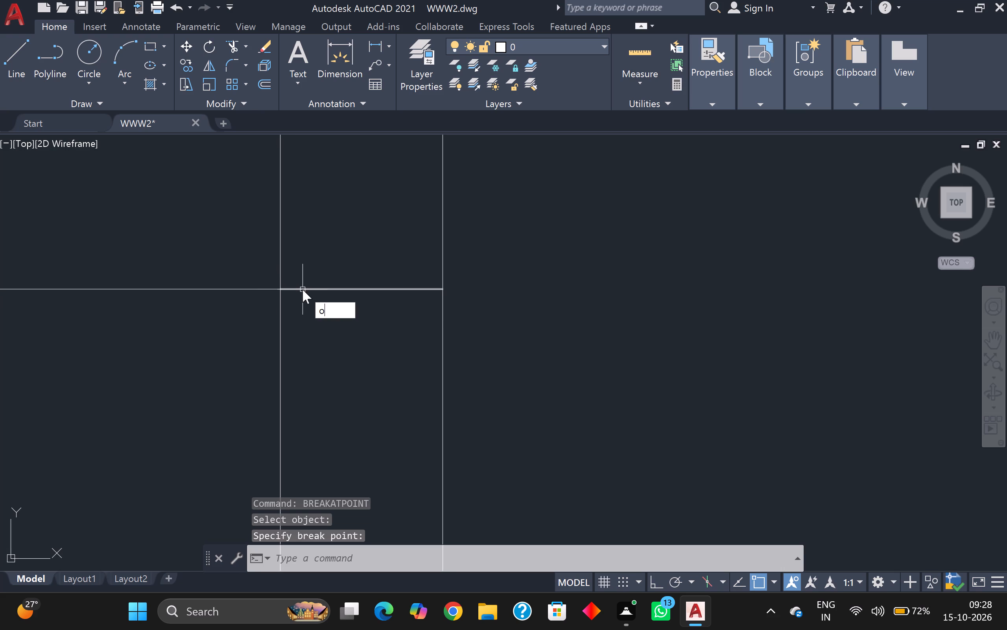
{"action": "key", "text": "Return"}
{"action": "key", "text": "Return"}
{"action": "left_click", "coordinate": [302, 289]}
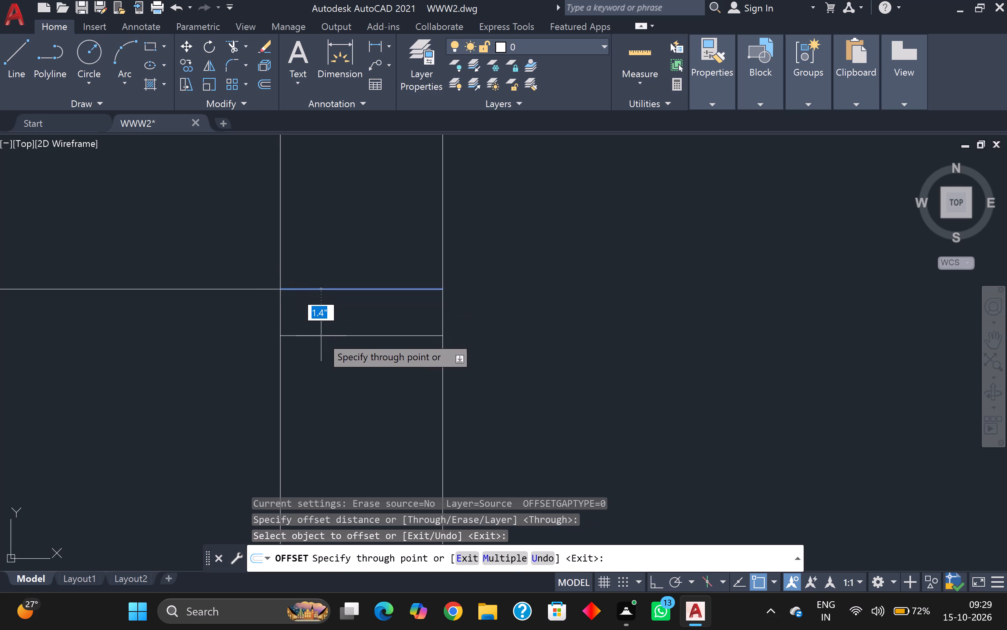
{"action": "key", "text": "3"}
{"action": "key", "text": "Return"}
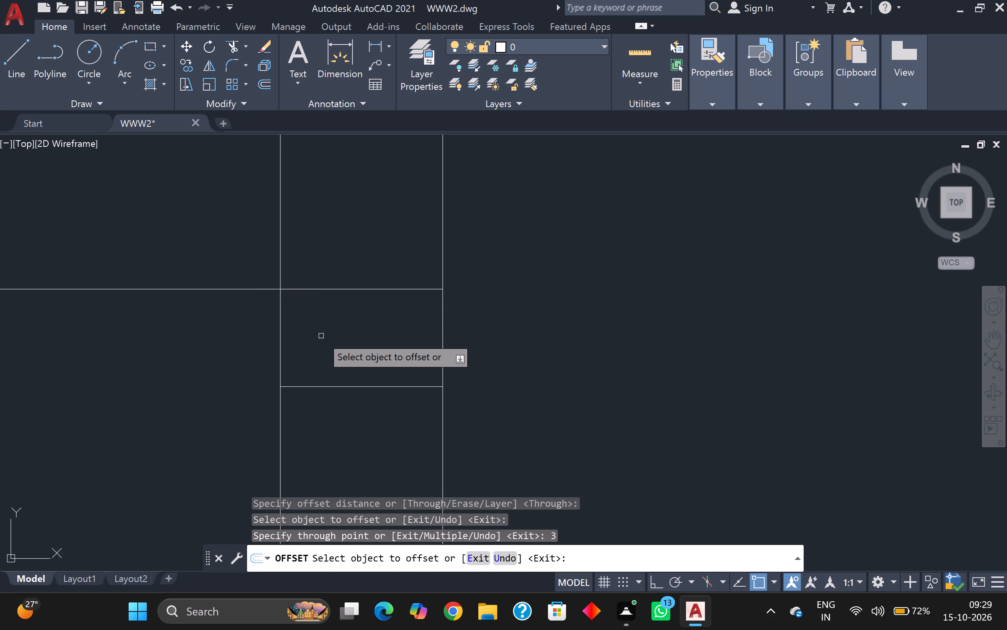
{"action": "scroll", "coordinate": [321, 336], "scroll_direction": "up", "scroll_amount": 1}
{"action": "scroll", "coordinate": [321, 335], "scroll_direction": "down", "scroll_amount": 5}
{"action": "middle_click_drag", "start_coordinate": [321, 345], "coordinate": [324, 274]}
{"action": "left_click", "coordinate": [341, 272]}
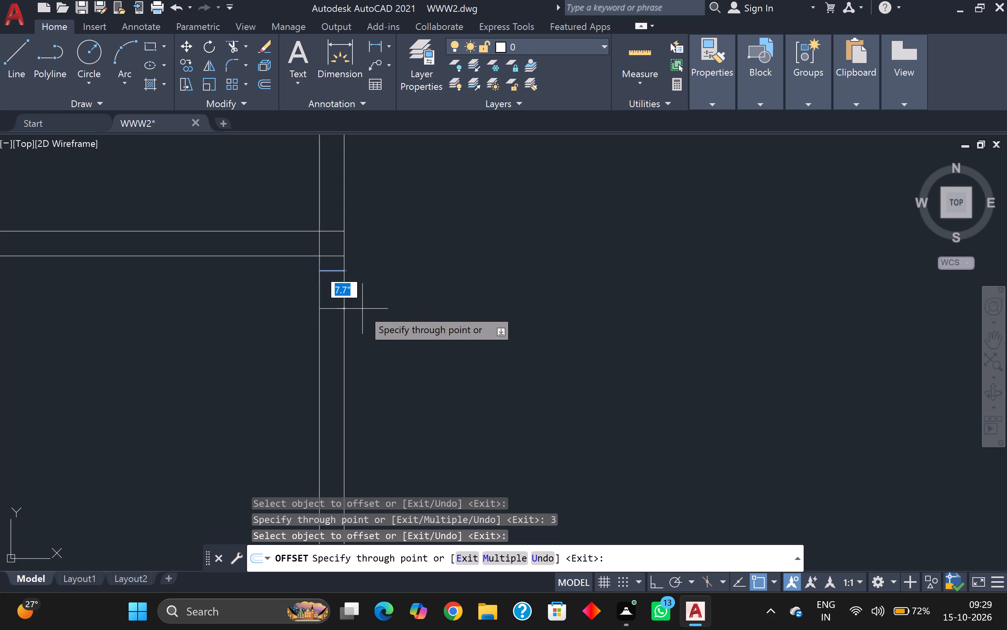
{"action": "type", "text": "1'"}
{"action": "key", "text": "Return"}
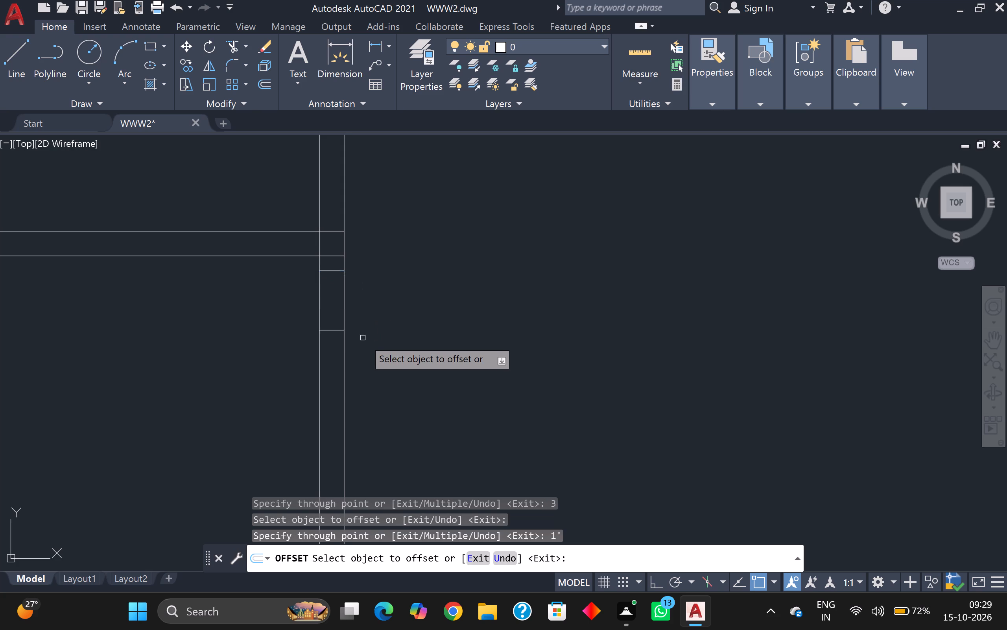
Offset the upper jamb line 4' downward inside the second vertical partition to mark the door's lower jamb.
{"action": "scroll", "coordinate": [362, 338], "scroll_direction": "down", "scroll_amount": 5}
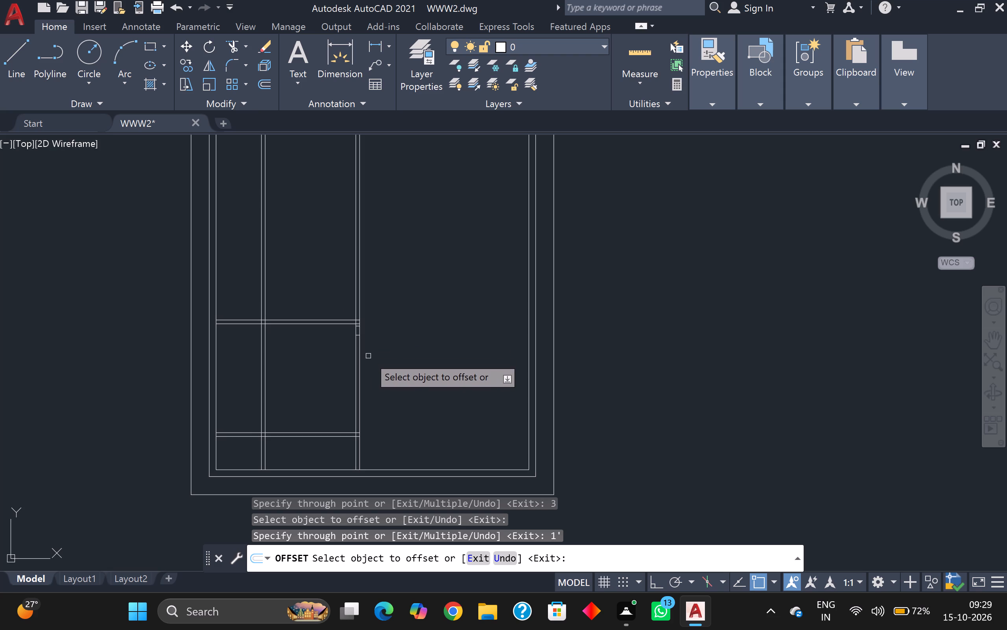
{"action": "scroll", "coordinate": [365, 341], "scroll_direction": "up", "scroll_amount": 3}
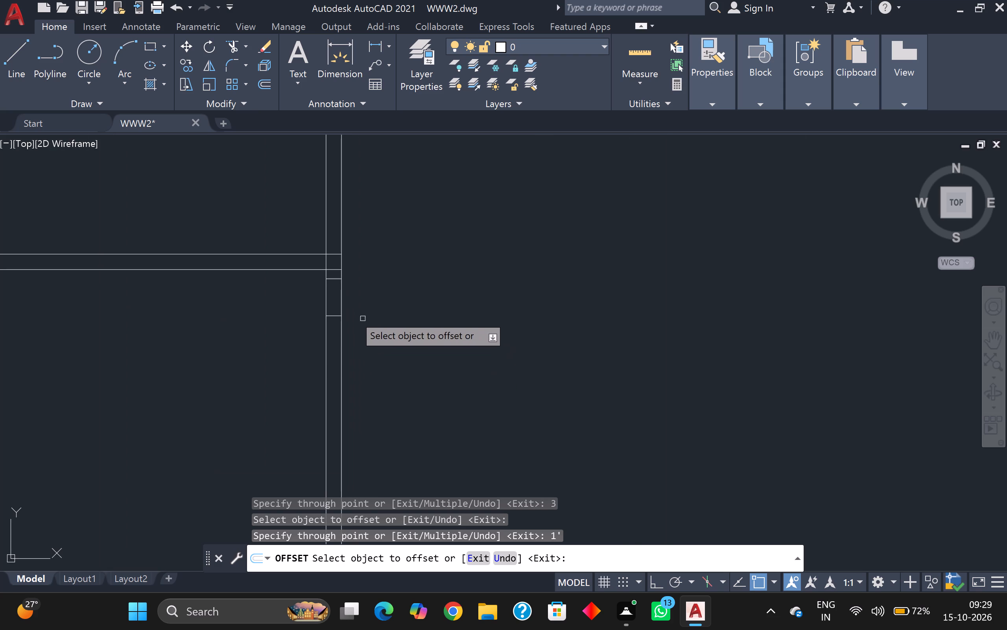
{"action": "left_click", "coordinate": [332, 317]}
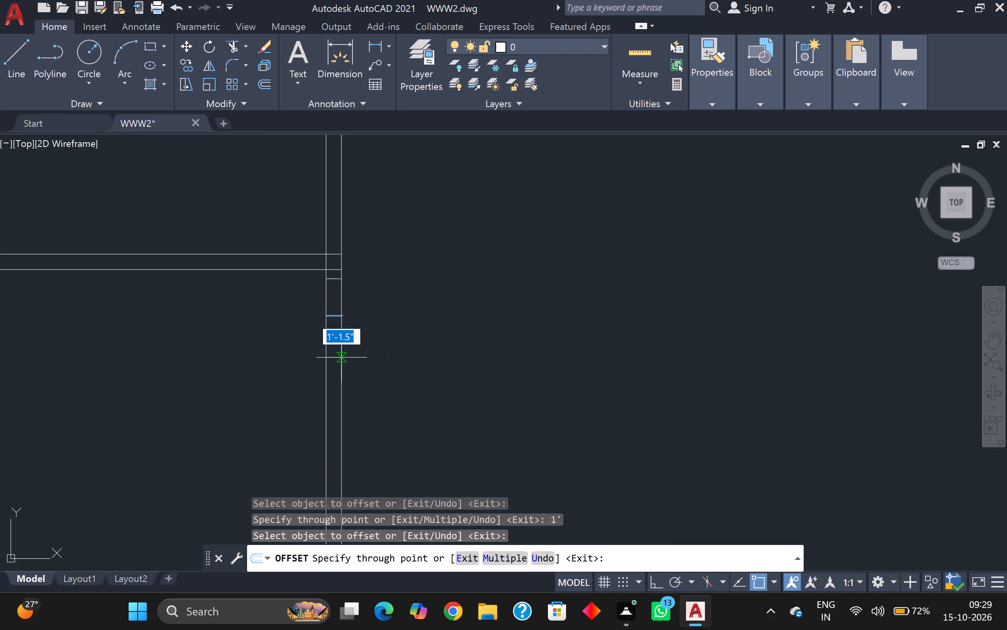
{"action": "key", "text": "4"}
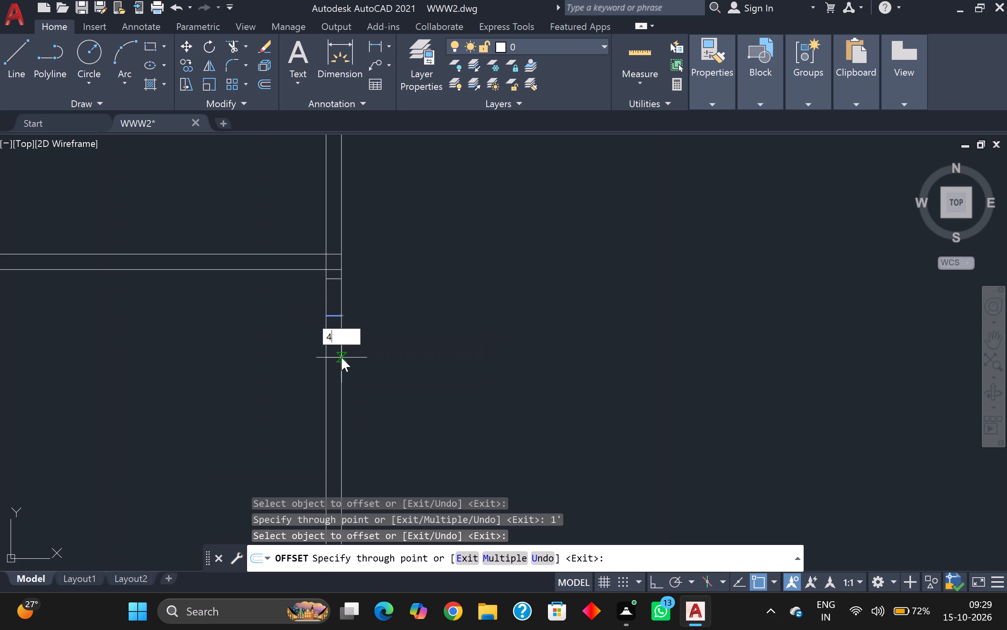
{"action": "key", "text": "apostrophe"}
{"action": "key", "text": "Return"}
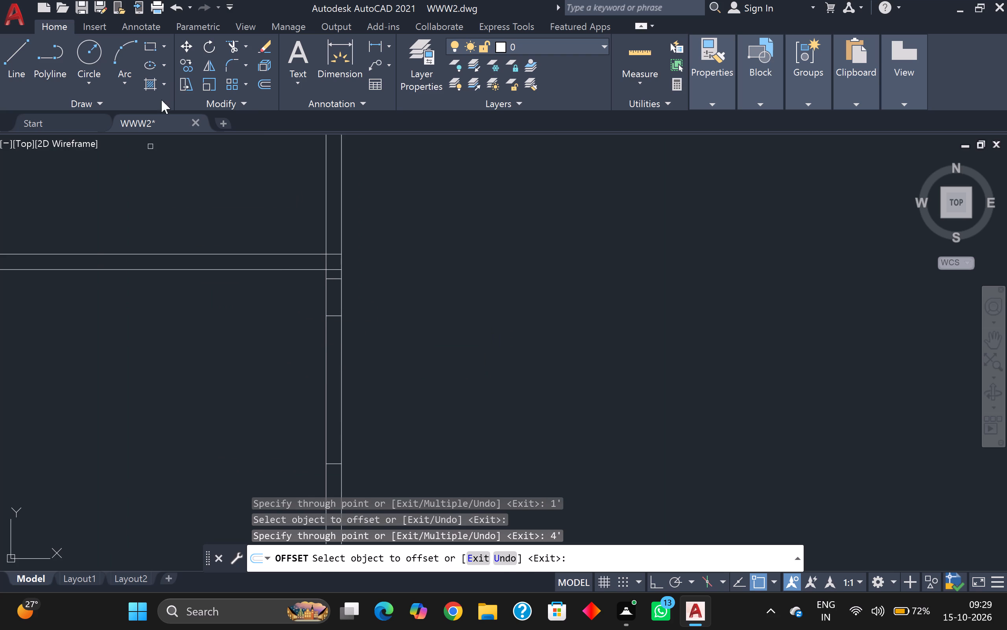
Remove the 3" offset line and trim the upper horizontal partition's lower line and the vertical's left line inside their junction.
{"action": "left_click", "coordinate": [230, 48]}
{"action": "scroll", "coordinate": [338, 285], "scroll_direction": "up", "scroll_amount": 1}
{"action": "left_click", "coordinate": [332, 277]}
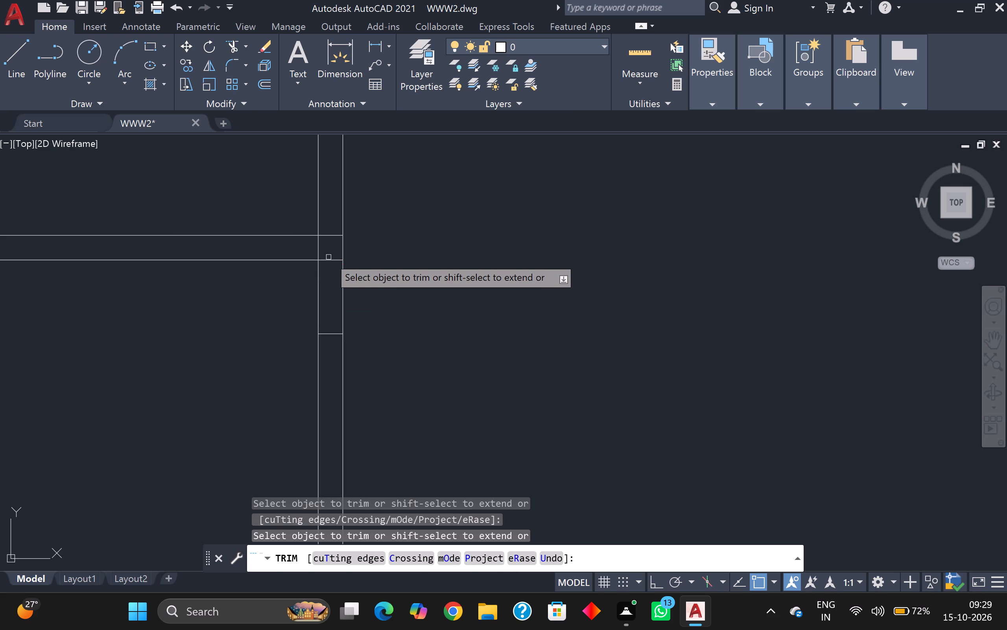
{"action": "left_click", "coordinate": [327, 254]}
{"action": "left_click", "coordinate": [328, 275]}
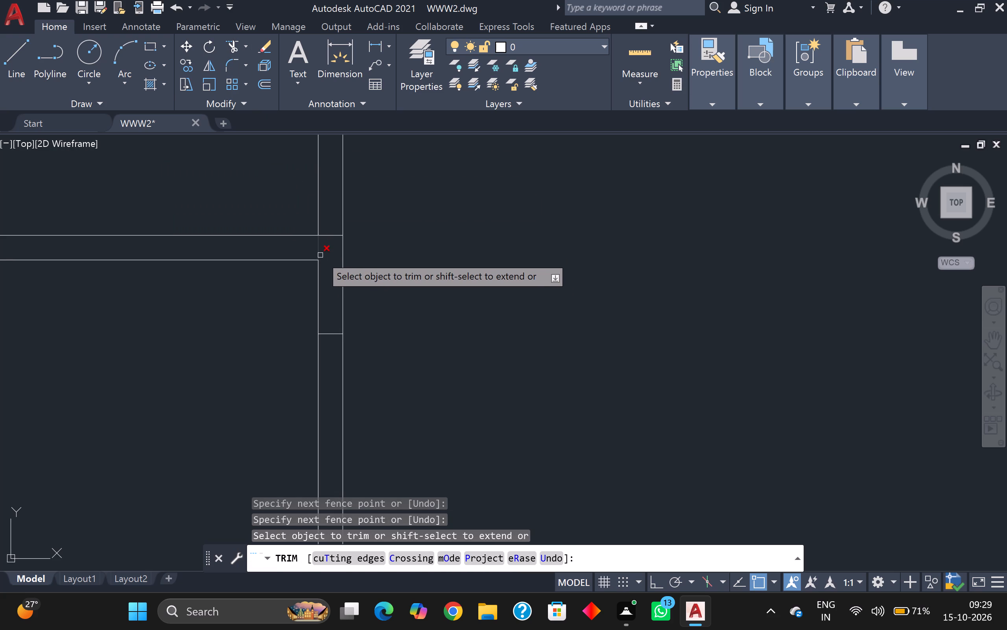
{"action": "left_click", "coordinate": [314, 248]}
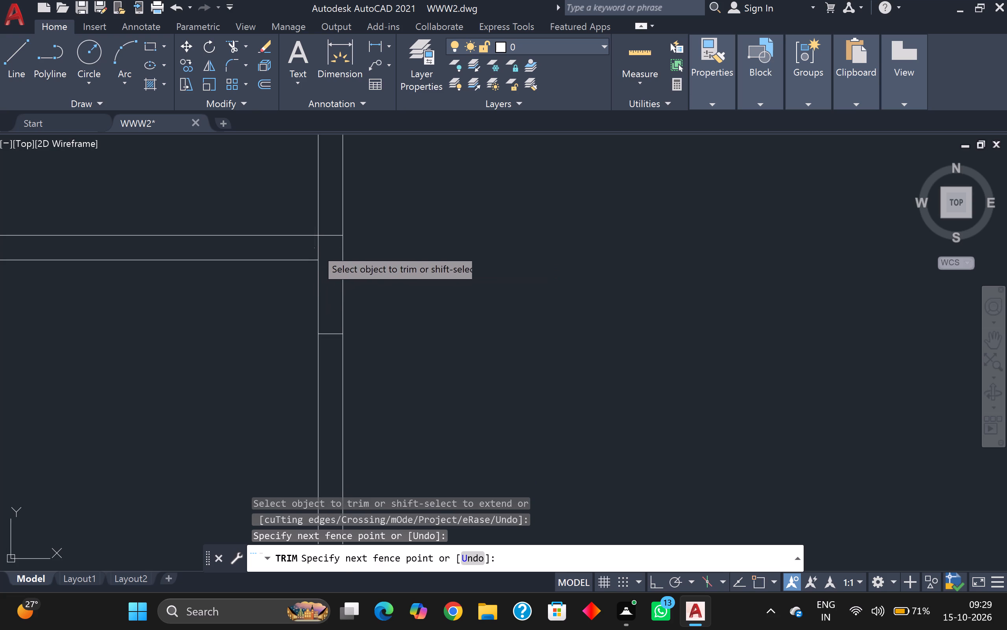
{"action": "left_click", "coordinate": [323, 249]}
Trim both lines of the second vertical partition between the two jamb lines to open a 4' doorway.
{"action": "scroll", "coordinate": [325, 264], "scroll_direction": "down", "scroll_amount": 3}
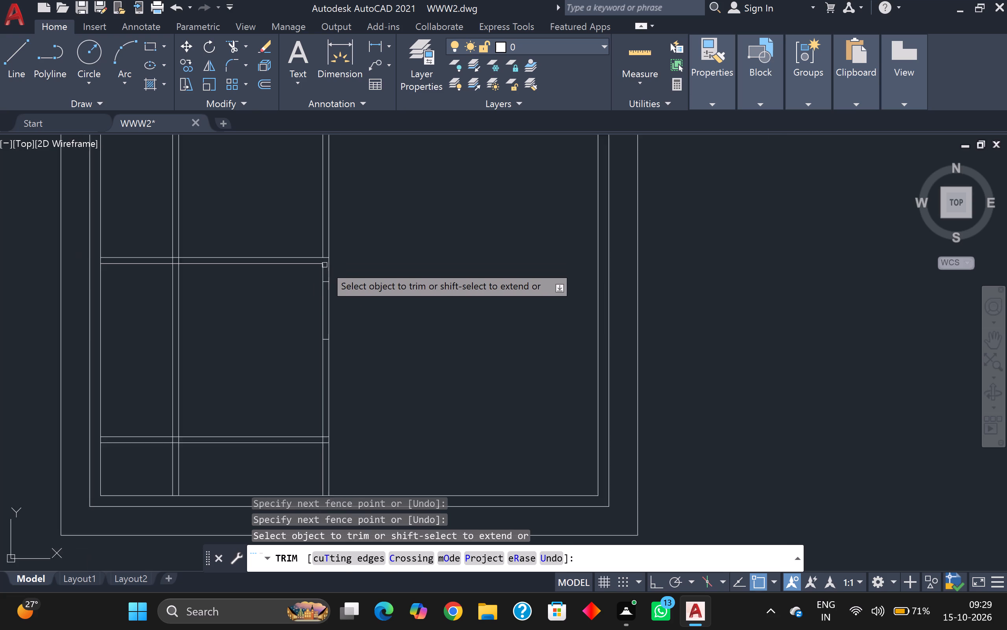
{"action": "scroll", "coordinate": [325, 265], "scroll_direction": "down", "scroll_amount": 1}
{"action": "scroll", "coordinate": [338, 296], "scroll_direction": "up", "scroll_amount": 3}
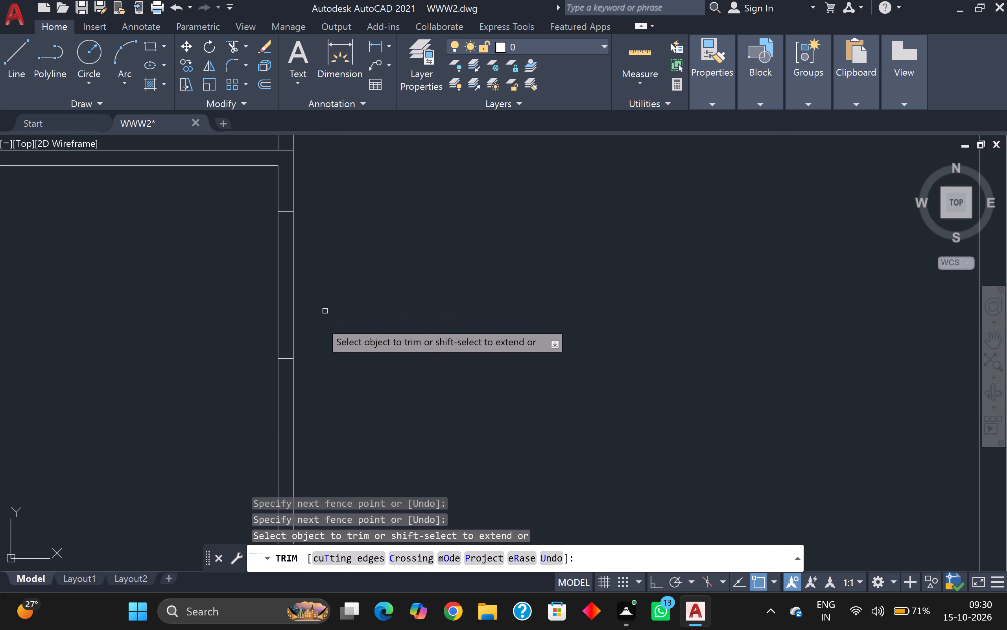
{"action": "scroll", "coordinate": [280, 366], "scroll_direction": "down", "scroll_amount": 2}
{"action": "left_click", "coordinate": [300, 342]}
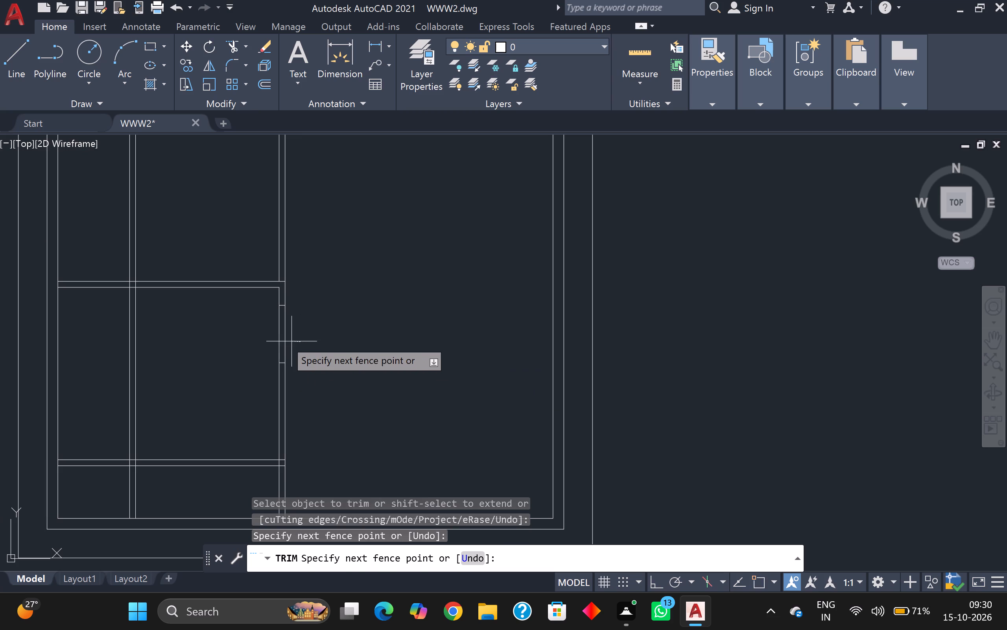
{"action": "left_click", "coordinate": [273, 339]}
Trim the end of the upper horizontal partition's top line lying between the second vertical partition's two lines.
{"action": "scroll", "coordinate": [288, 328], "scroll_direction": "down", "scroll_amount": 2}
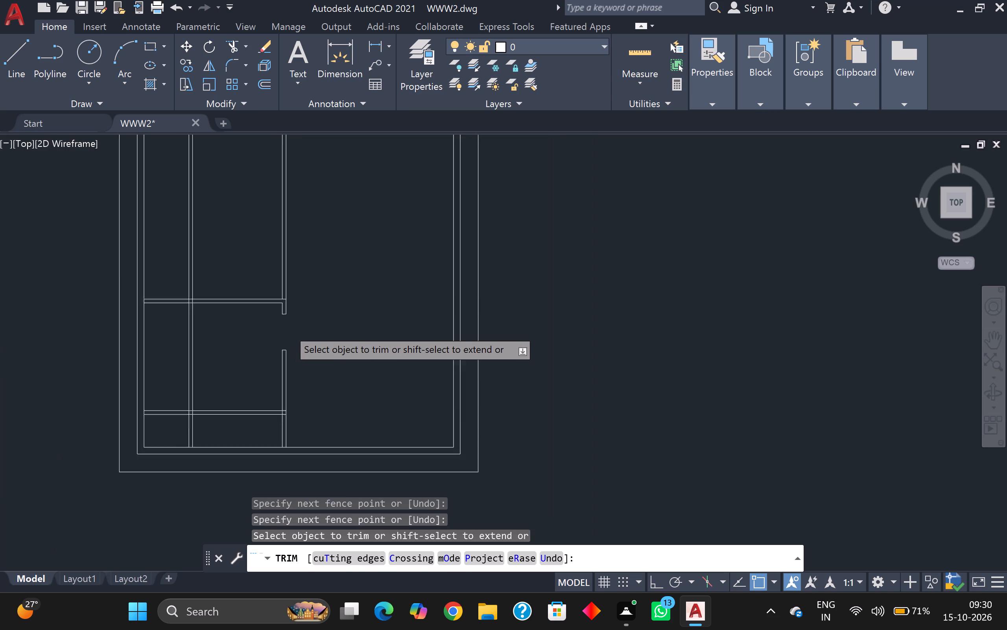
{"action": "scroll", "coordinate": [286, 326], "scroll_direction": "up", "scroll_amount": 5}
{"action": "middle_click_drag", "start_coordinate": [285, 321], "coordinate": [324, 469]}
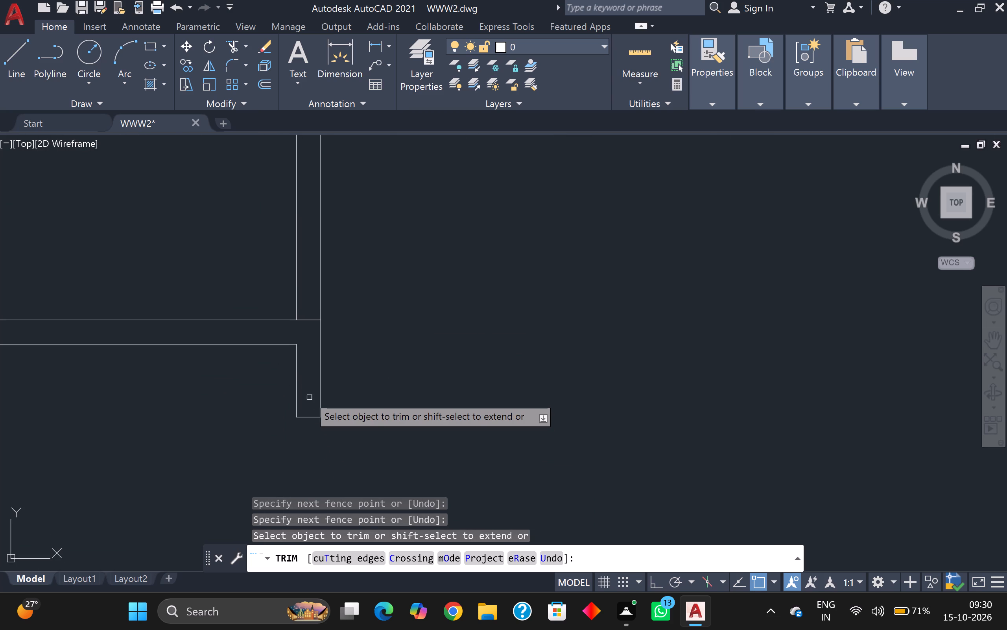
{"action": "scroll", "coordinate": [307, 370], "scroll_direction": "up", "scroll_amount": 2}
{"action": "left_click", "coordinate": [311, 259]}
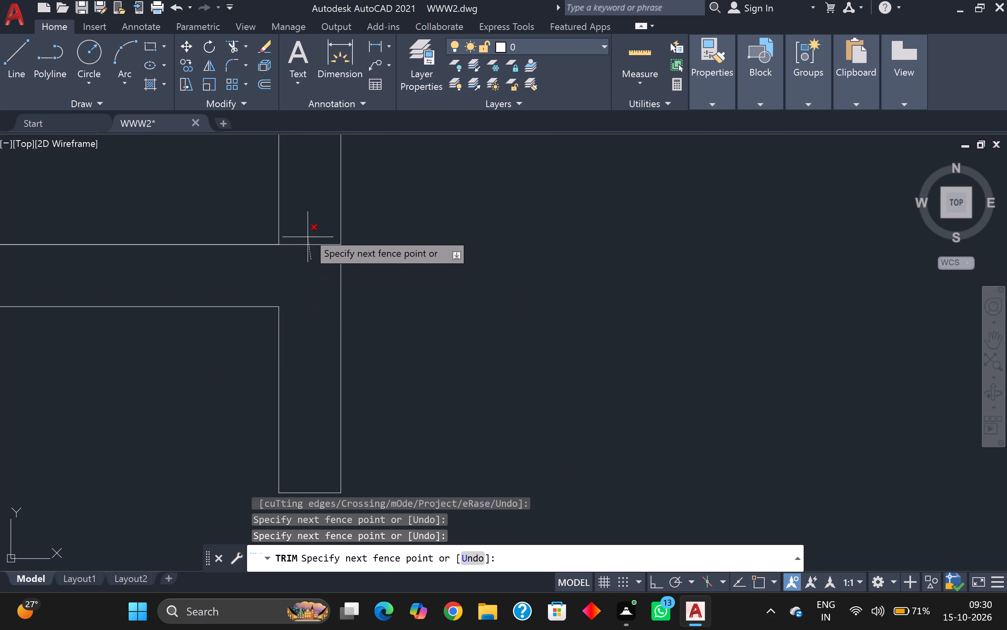
{"action": "left_click", "coordinate": [308, 232]}
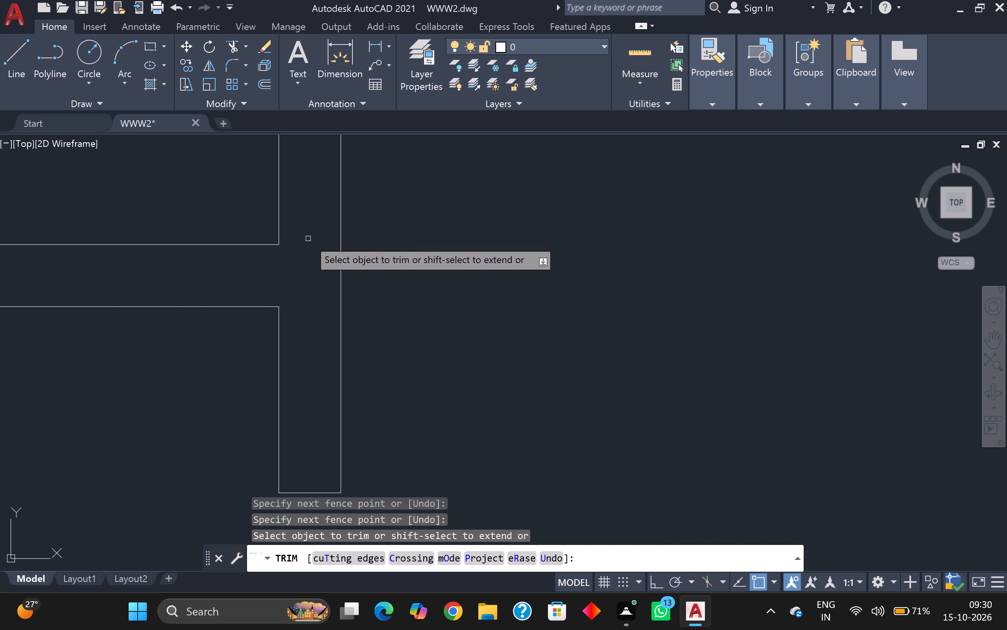
Trim away both lines of the long middle vertical partition between the top outer wall and the lower-left rooms' upper wall.
{"action": "scroll", "coordinate": [354, 243], "scroll_direction": "down", "scroll_amount": 3}
{"action": "scroll", "coordinate": [439, 267], "scroll_direction": "down", "scroll_amount": 10}
{"action": "scroll", "coordinate": [439, 268], "scroll_direction": "up", "scroll_amount": 3}
{"action": "scroll", "coordinate": [438, 267], "scroll_direction": "down", "scroll_amount": 3}
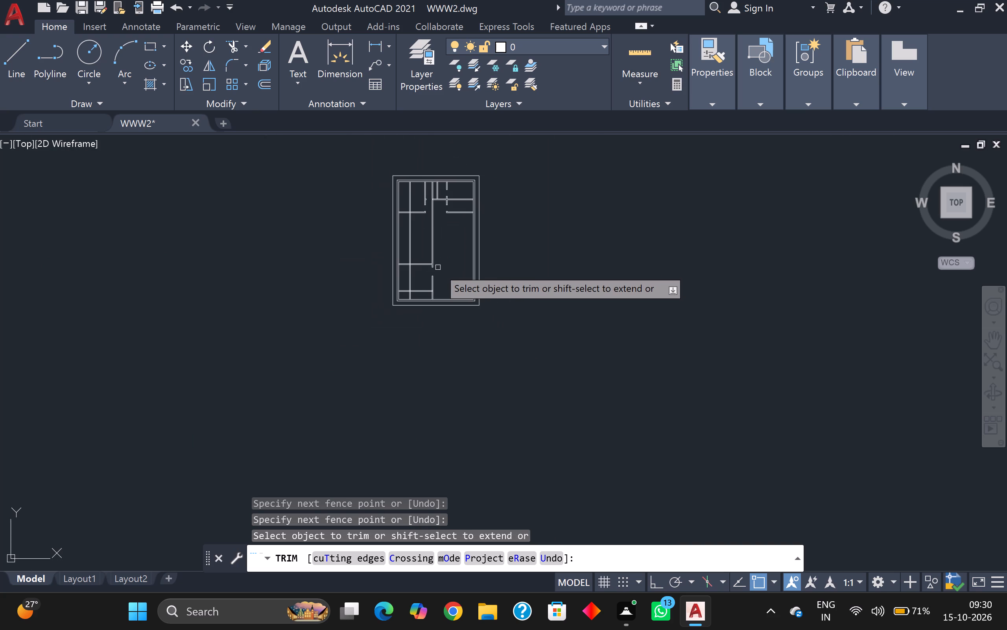
{"action": "scroll", "coordinate": [438, 267], "scroll_direction": "down", "scroll_amount": 1}
{"action": "middle_click_drag", "start_coordinate": [438, 267], "coordinate": [415, 469]}
{"action": "scroll", "coordinate": [414, 427], "scroll_direction": "up", "scroll_amount": 3}
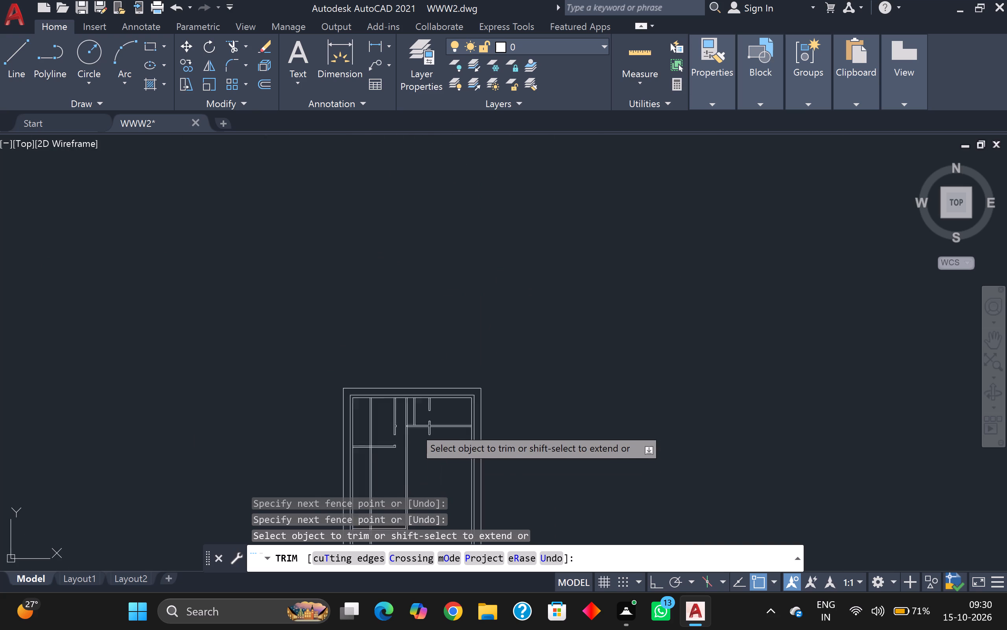
{"action": "scroll", "coordinate": [417, 422], "scroll_direction": "up", "scroll_amount": 4}
{"action": "scroll", "coordinate": [420, 417], "scroll_direction": "down", "scroll_amount": 4}
{"action": "scroll", "coordinate": [420, 416], "scroll_direction": "up", "scroll_amount": 3}
{"action": "scroll", "coordinate": [420, 416], "scroll_direction": "down", "scroll_amount": 4}
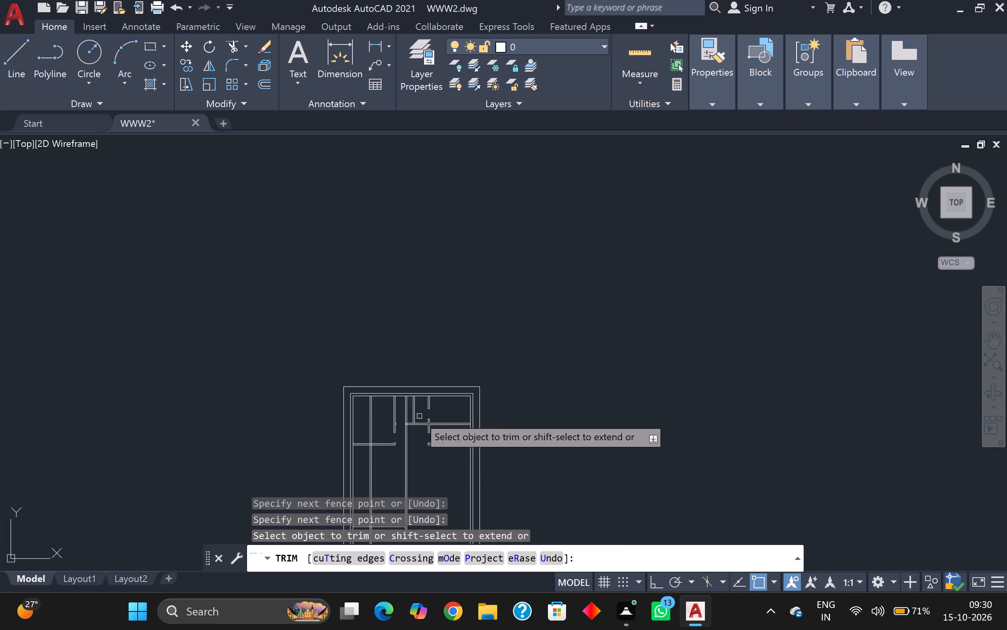
{"action": "scroll", "coordinate": [402, 410], "scroll_direction": "up", "scroll_amount": 4}
{"action": "scroll", "coordinate": [411, 406], "scroll_direction": "down", "scroll_amount": 2}
{"action": "left_click", "coordinate": [411, 408]}
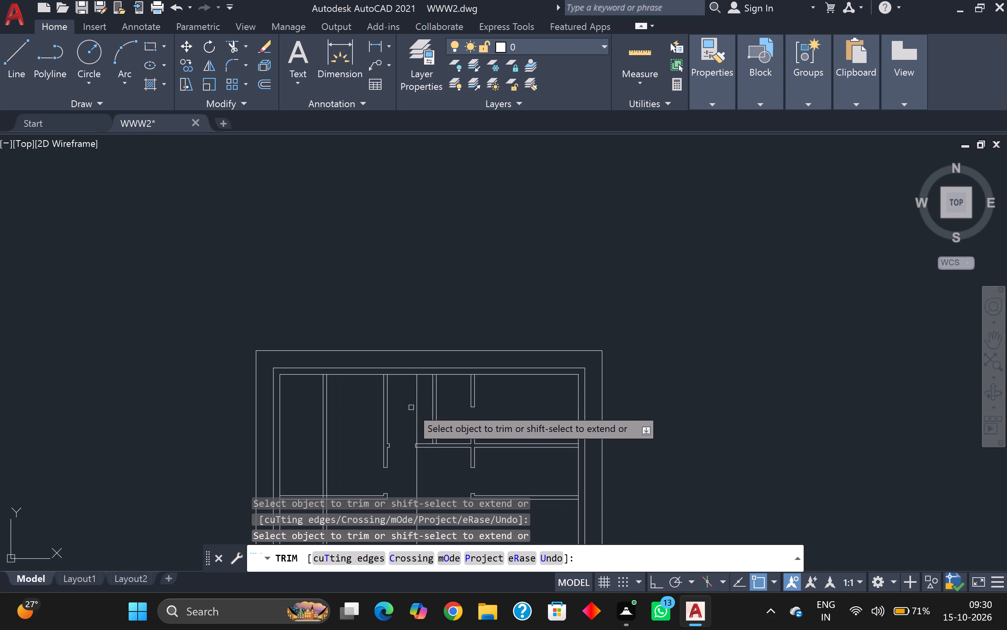
{"action": "left_click", "coordinate": [418, 408]}
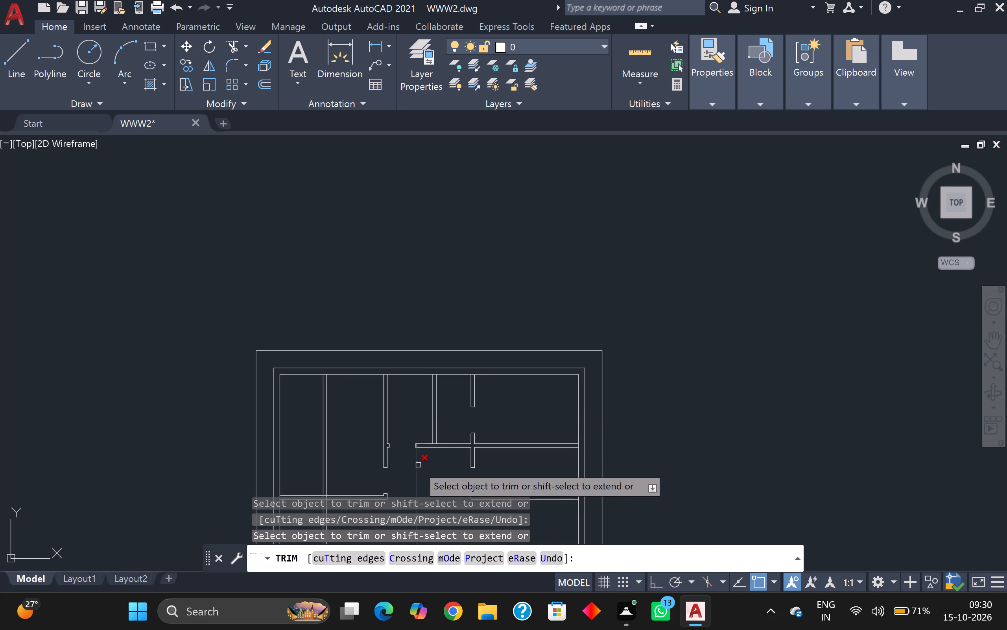
{"action": "left_click", "coordinate": [417, 465]}
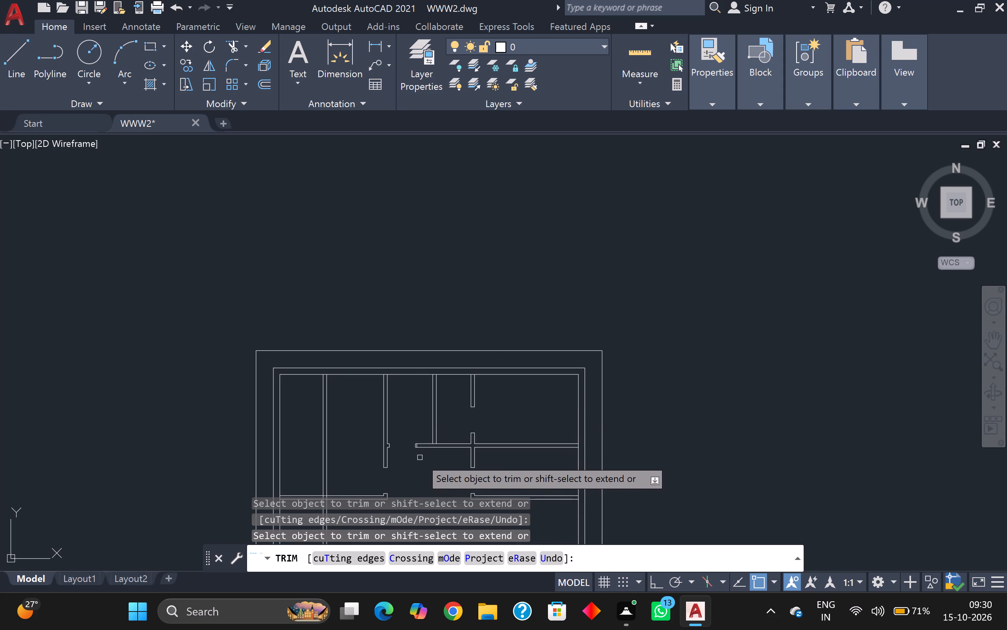
Trim both lines of the leftmost vertical partition above and below the upper-left room's bottom wall, down to the lower-left rooms.
{"action": "scroll", "coordinate": [420, 458], "scroll_direction": "down", "scroll_amount": 4}
{"action": "scroll", "coordinate": [430, 463], "scroll_direction": "up", "scroll_amount": 4}
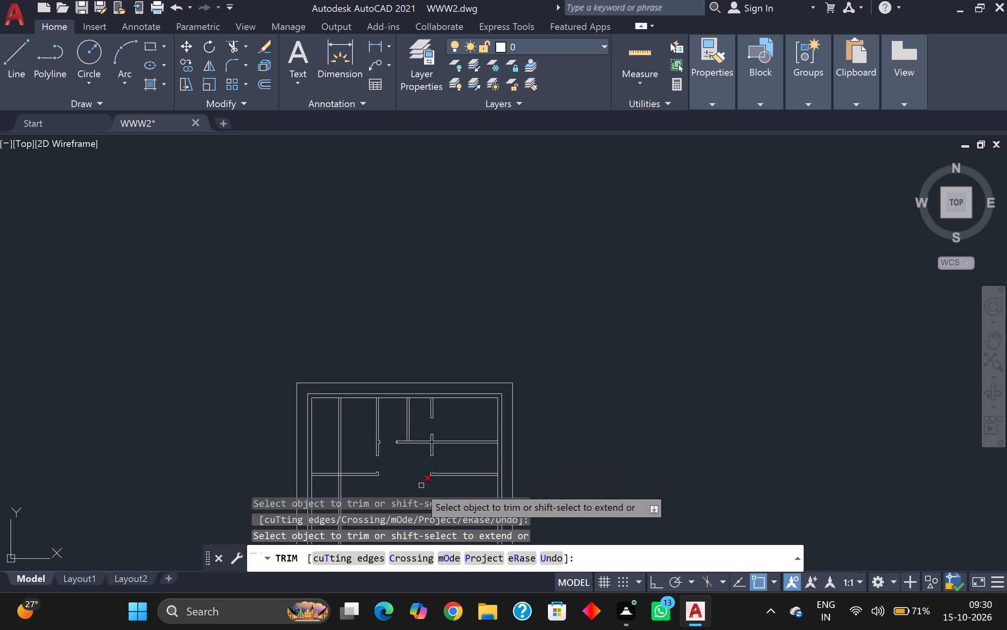
{"action": "scroll", "coordinate": [410, 493], "scroll_direction": "down", "scroll_amount": 1}
{"action": "middle_click_drag", "start_coordinate": [411, 498], "coordinate": [434, 412]}
{"action": "scroll", "coordinate": [402, 492], "scroll_direction": "up", "scroll_amount": 1}
{"action": "scroll", "coordinate": [403, 492], "scroll_direction": "down", "scroll_amount": 1}
{"action": "middle_click_drag", "start_coordinate": [408, 491], "coordinate": [418, 484]}
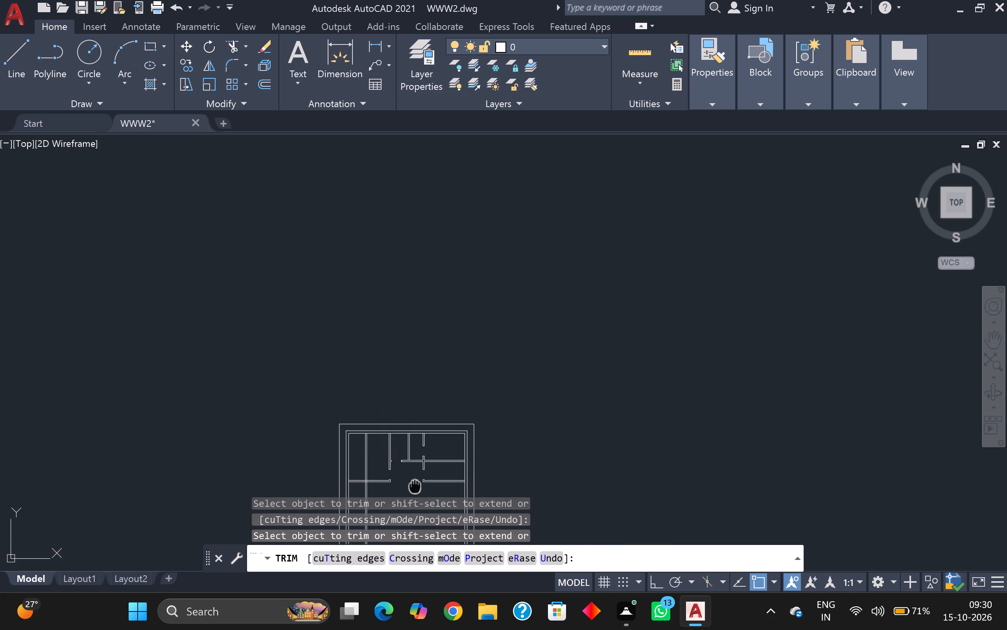
{"action": "middle_click_drag", "start_coordinate": [418, 484], "coordinate": [489, 372]}
{"action": "scroll", "coordinate": [443, 423], "scroll_direction": "up", "scroll_amount": 2}
{"action": "left_click", "coordinate": [443, 422]}
{"action": "left_click", "coordinate": [463, 420]}
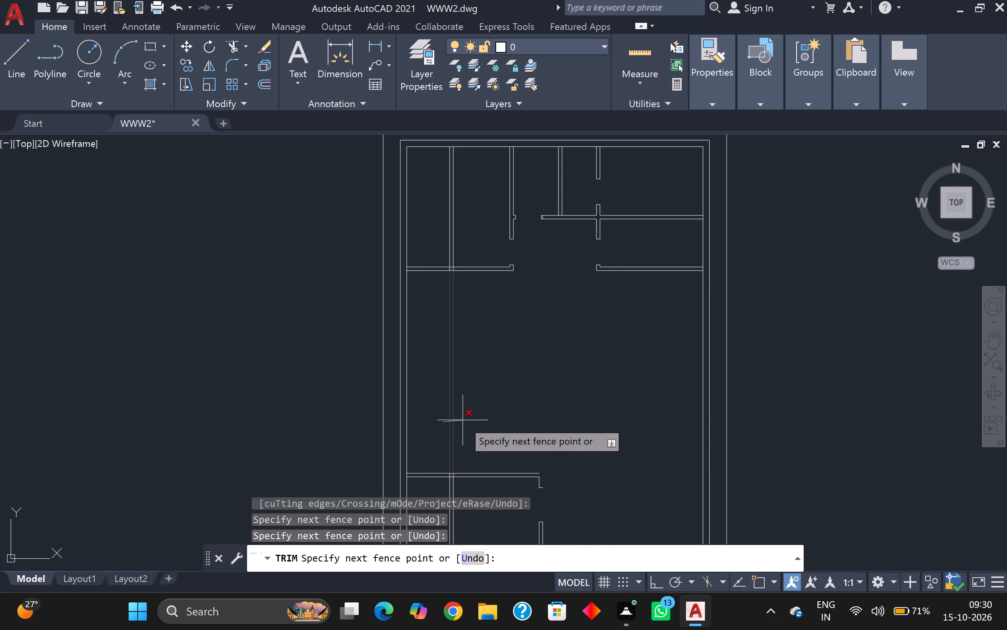
{"action": "middle_click_drag", "start_coordinate": [471, 402], "coordinate": [481, 506]}
{"action": "left_click_drag", "start_coordinate": [487, 336], "coordinate": [479, 336]}
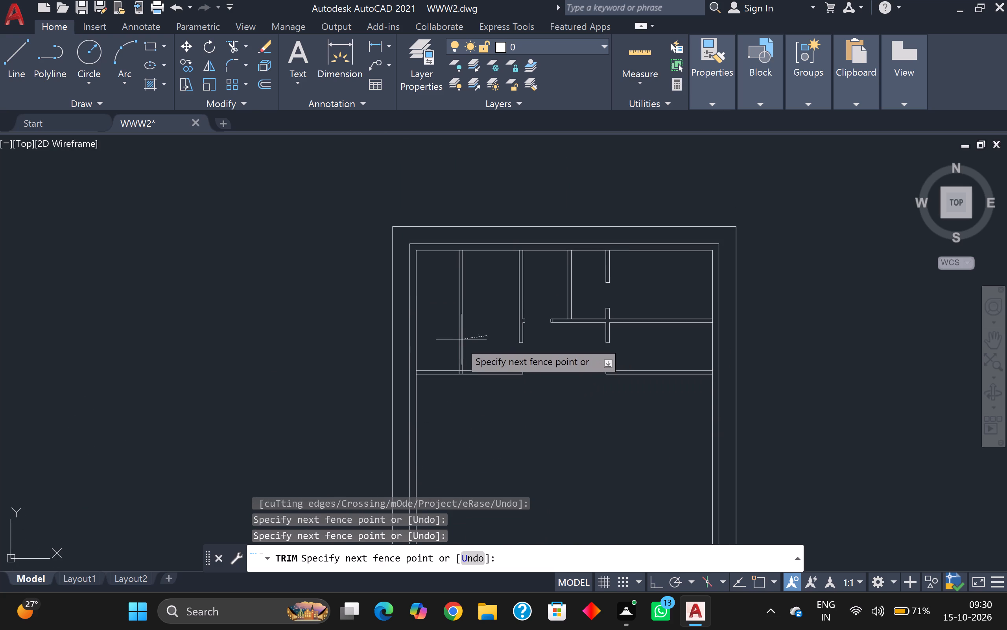
{"action": "left_click", "coordinate": [448, 344]}
Trim the two short leftover line pieces of the leftmost vertical partition inside the upper-left room's bottom wall.
{"action": "scroll", "coordinate": [464, 344], "scroll_direction": "down", "scroll_amount": 4}
{"action": "scroll", "coordinate": [474, 367], "scroll_direction": "up", "scroll_amount": 6}
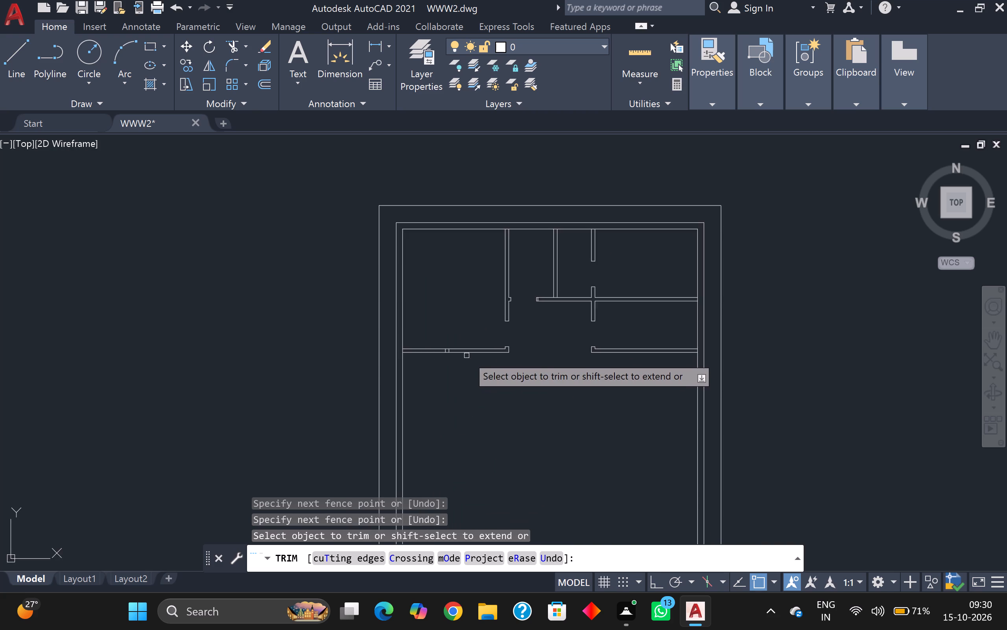
{"action": "scroll", "coordinate": [467, 355], "scroll_direction": "up", "scroll_amount": 4}
{"action": "left_click_drag", "start_coordinate": [433, 341], "coordinate": [429, 342]}
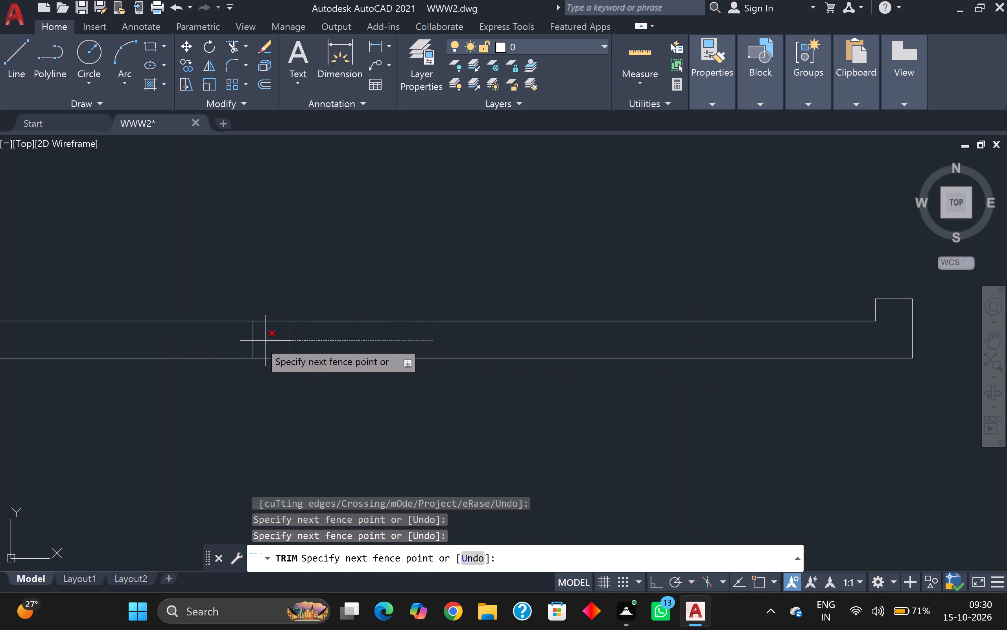
{"action": "left_click", "coordinate": [242, 342]}
Draw a short horizontal line extending the lower-left rooms' top wall line outward, continuing with a slanted line to the door jamb's outer end.
{"action": "scroll", "coordinate": [370, 292], "scroll_direction": "down", "scroll_amount": 6}
{"action": "scroll", "coordinate": [423, 302], "scroll_direction": "down", "scroll_amount": 4}
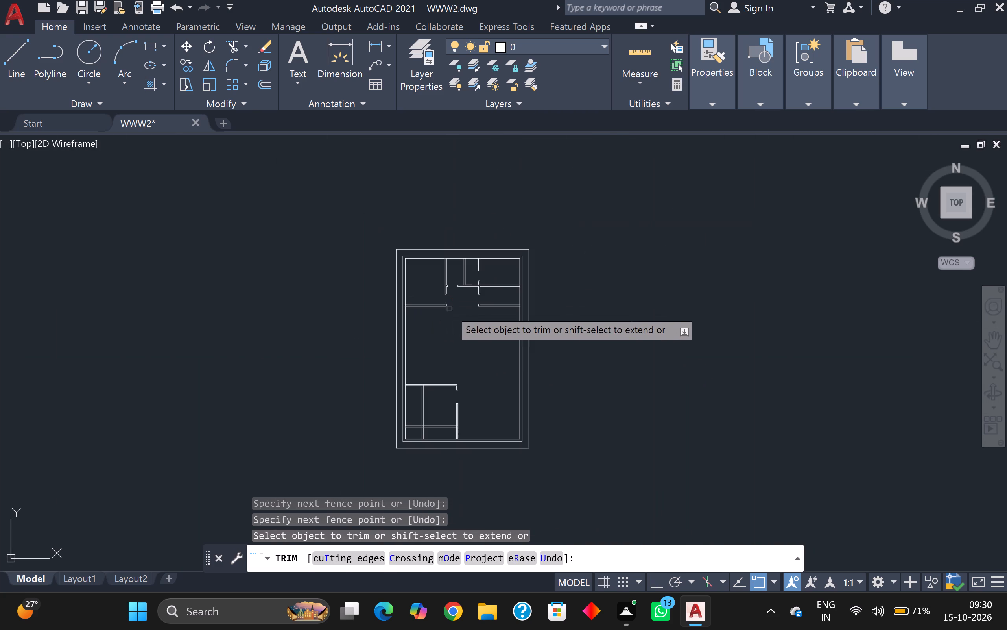
{"action": "scroll", "coordinate": [472, 389], "scroll_direction": "up", "scroll_amount": 7}
{"action": "scroll", "coordinate": [409, 404], "scroll_direction": "up", "scroll_amount": 2}
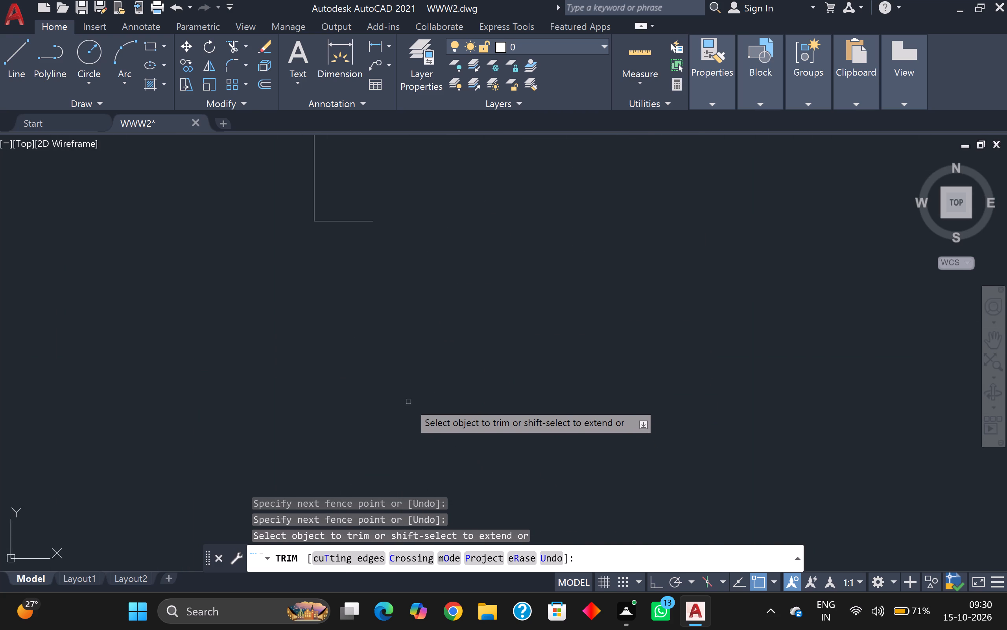
{"action": "scroll", "coordinate": [408, 402], "scroll_direction": "down", "scroll_amount": 3}
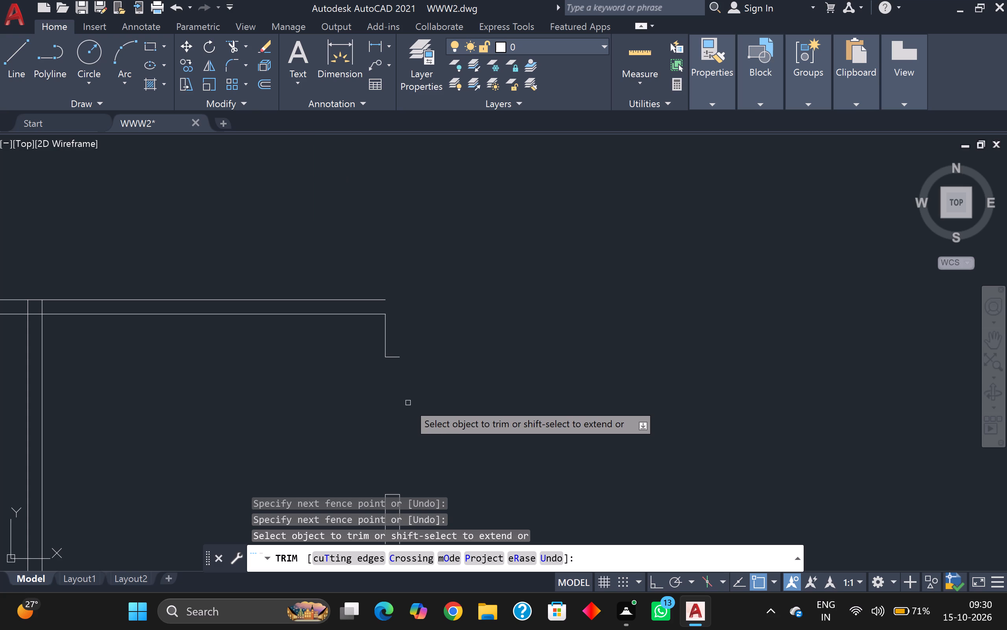
{"action": "key", "text": "l"}
{"action": "key", "text": "Return"}
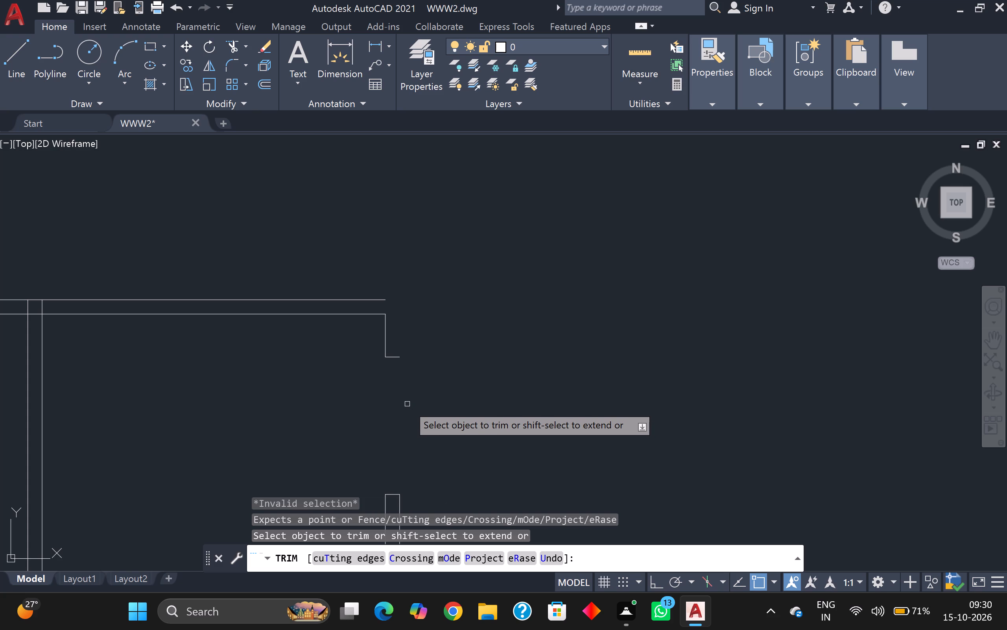
{"action": "key", "text": "Escape"}
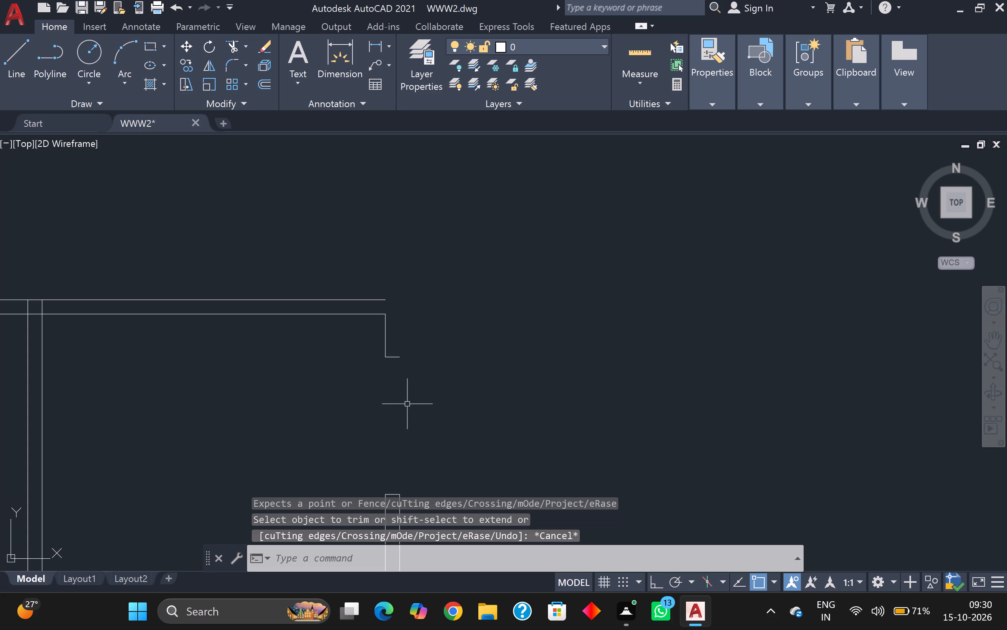
{"action": "key", "text": "l"}
{"action": "key", "text": "Return"}
{"action": "scroll", "coordinate": [395, 366], "scroll_direction": "up", "scroll_amount": 2}
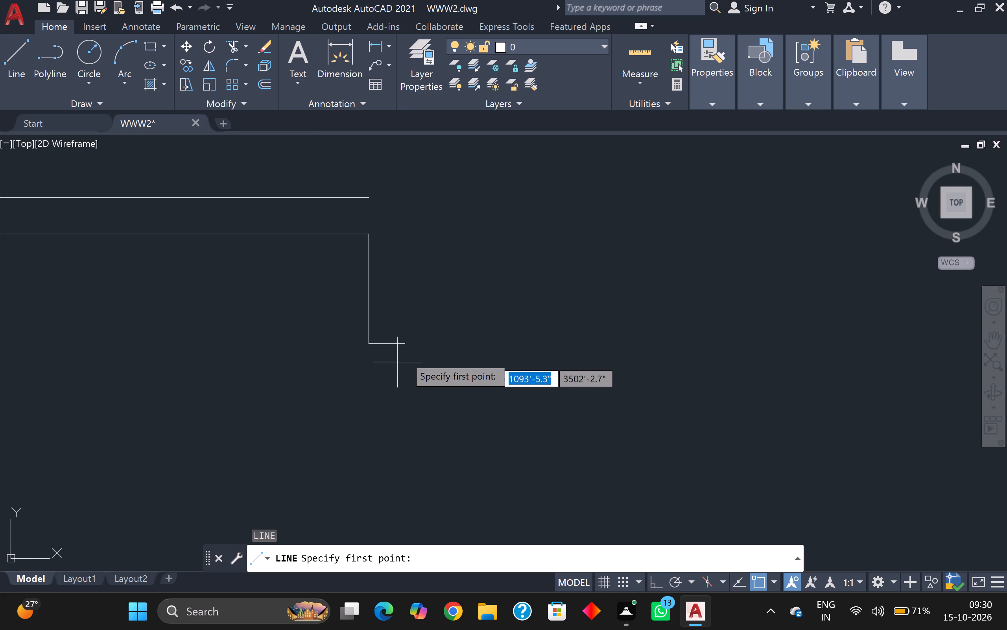
{"action": "left_click", "coordinate": [367, 202]}
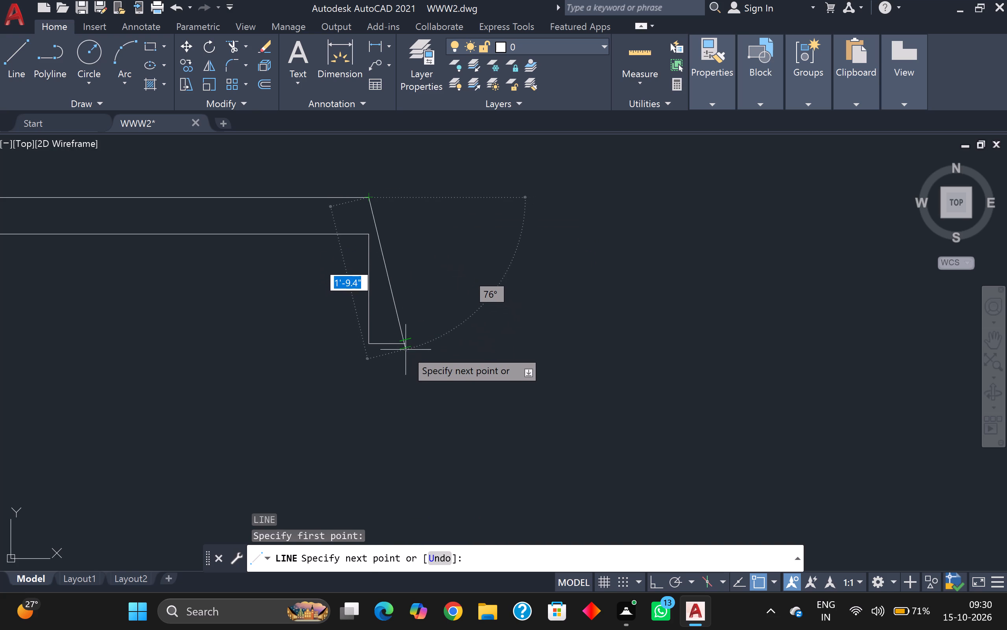
{"action": "left_click", "coordinate": [394, 200]}
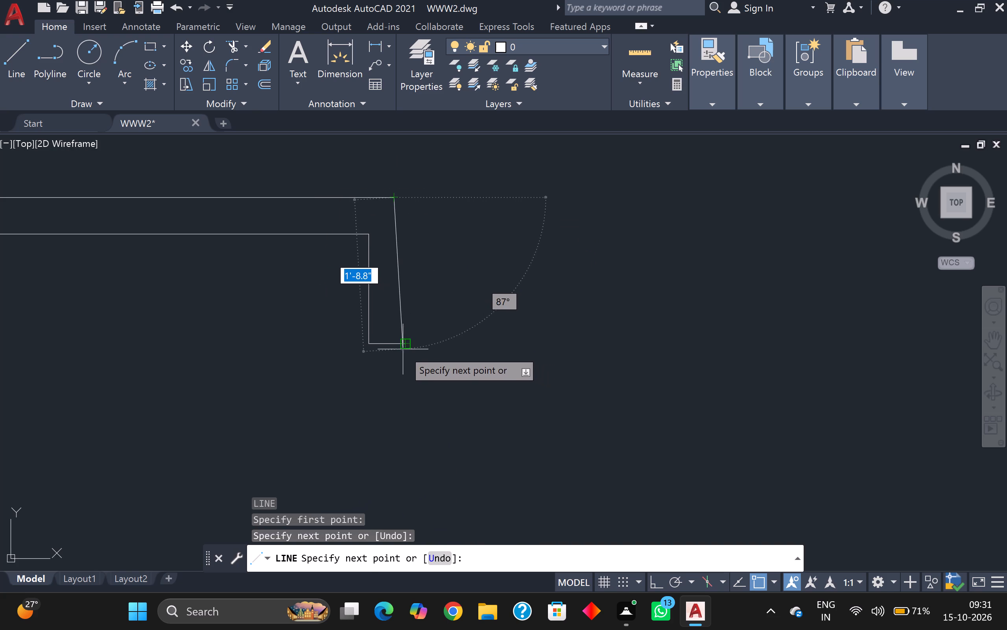
{"action": "scroll", "coordinate": [397, 345], "scroll_direction": "up", "scroll_amount": 4}
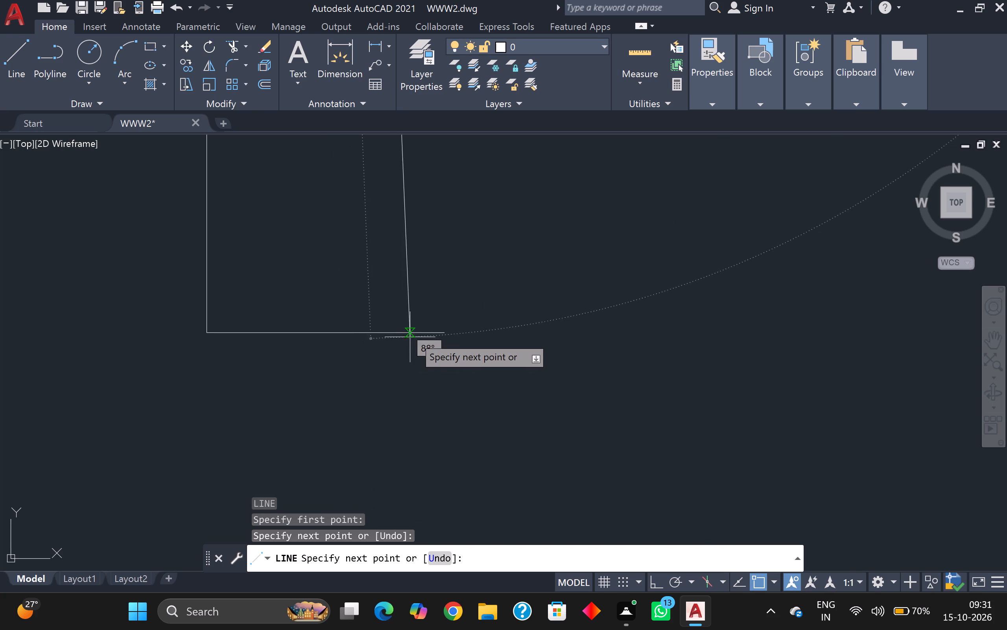
{"action": "left_click", "coordinate": [442, 334]}
{"action": "scroll", "coordinate": [442, 340], "scroll_direction": "down", "scroll_amount": 1}
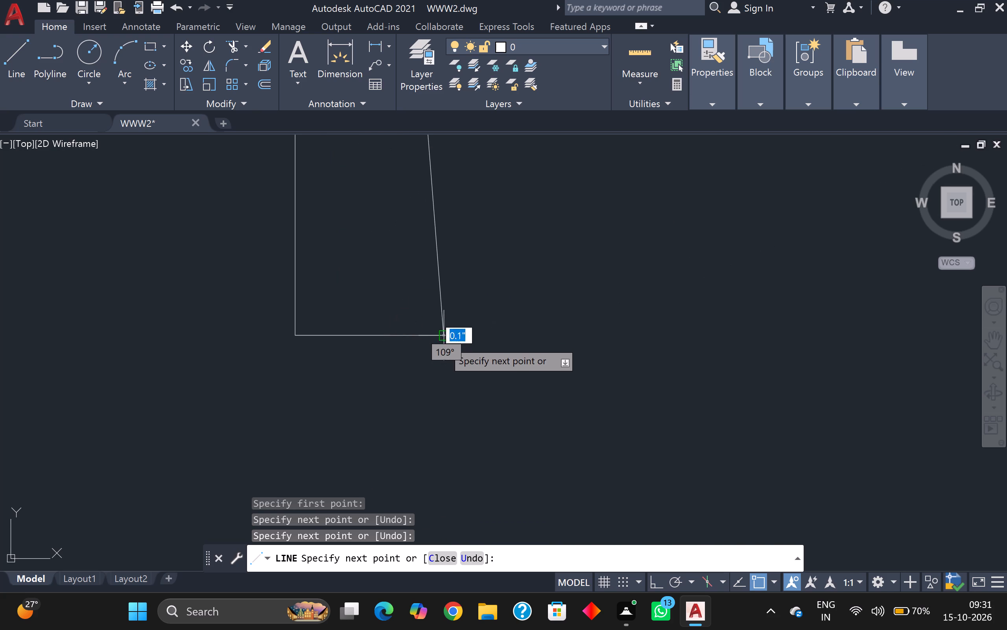
{"action": "key", "text": "Escape"}
{"action": "scroll", "coordinate": [443, 313], "scroll_direction": "down", "scroll_amount": 5}
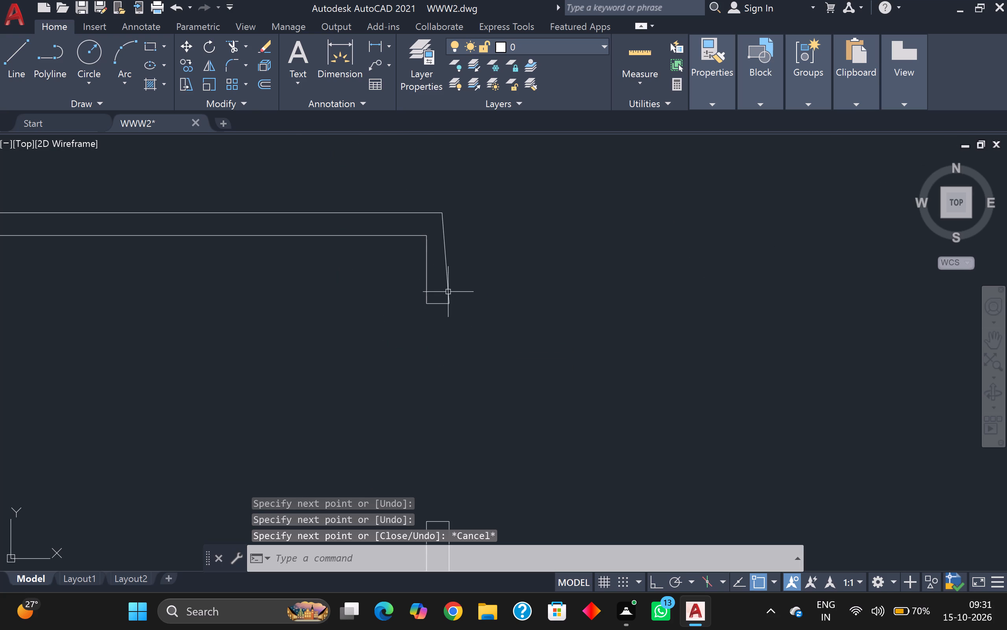
Delete the slanted line between the extended top wall line and the door jamb.
{"action": "left_click", "coordinate": [449, 282]}
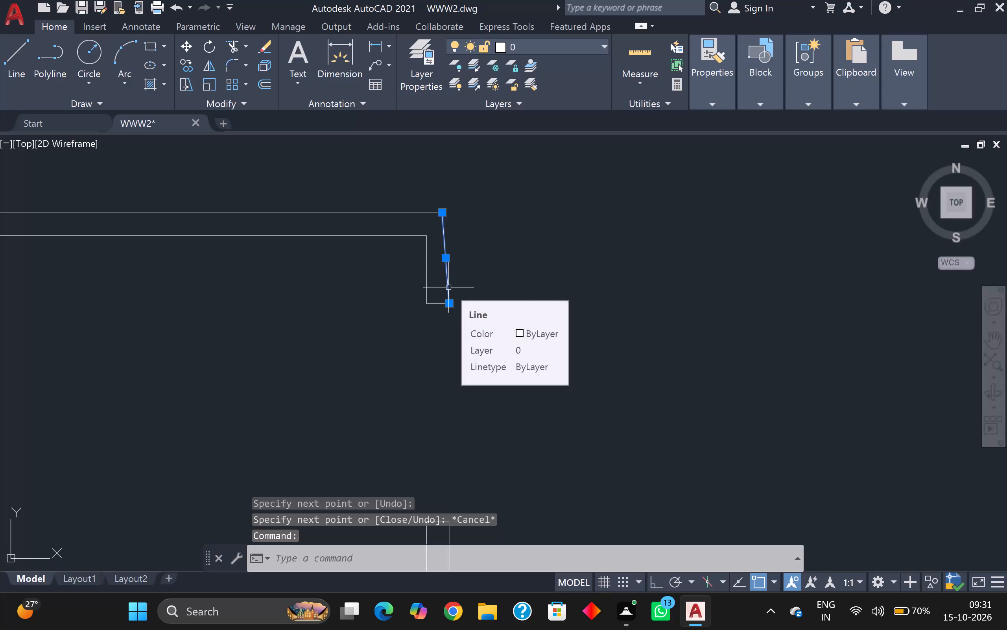
{"action": "key", "text": "Delete"}
Draw a vertical line from the upper jamb's outer end to the top wall line's level, then across to its end, closing the corner.
{"action": "key", "text": "l"}
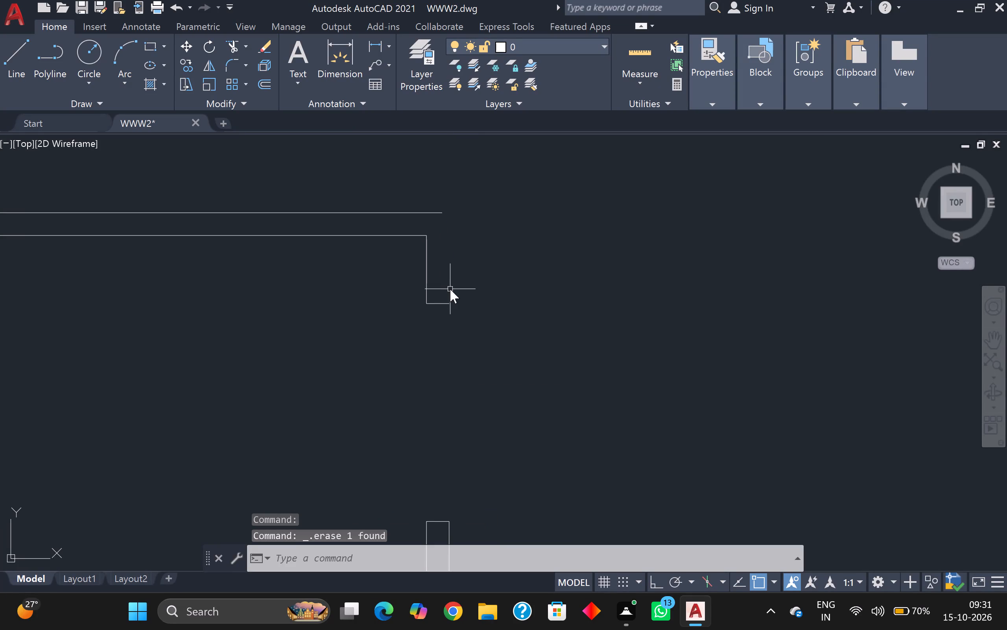
{"action": "key", "text": "Return"}
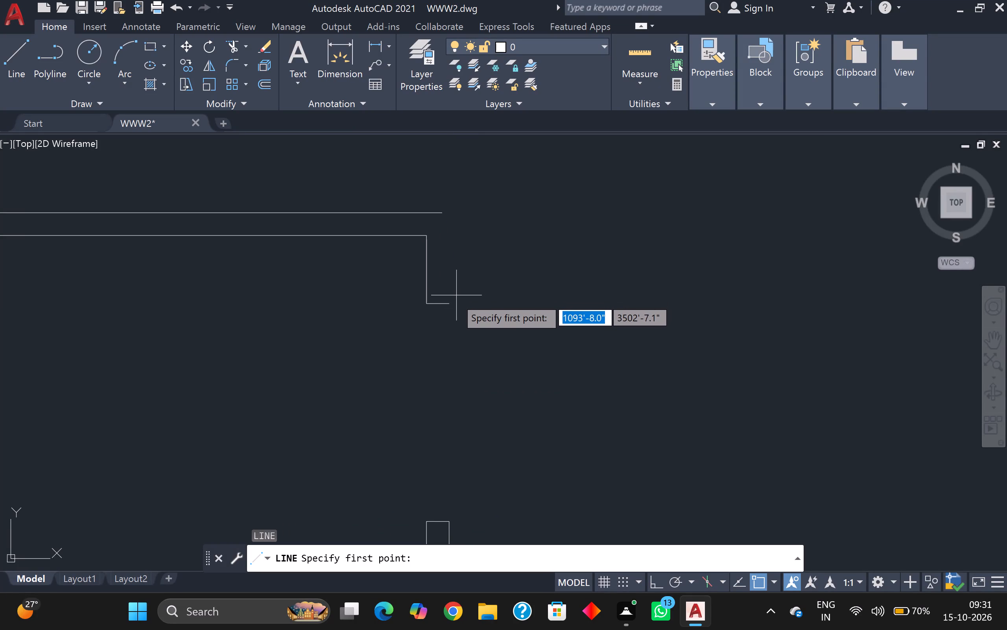
{"action": "left_click", "coordinate": [452, 305]}
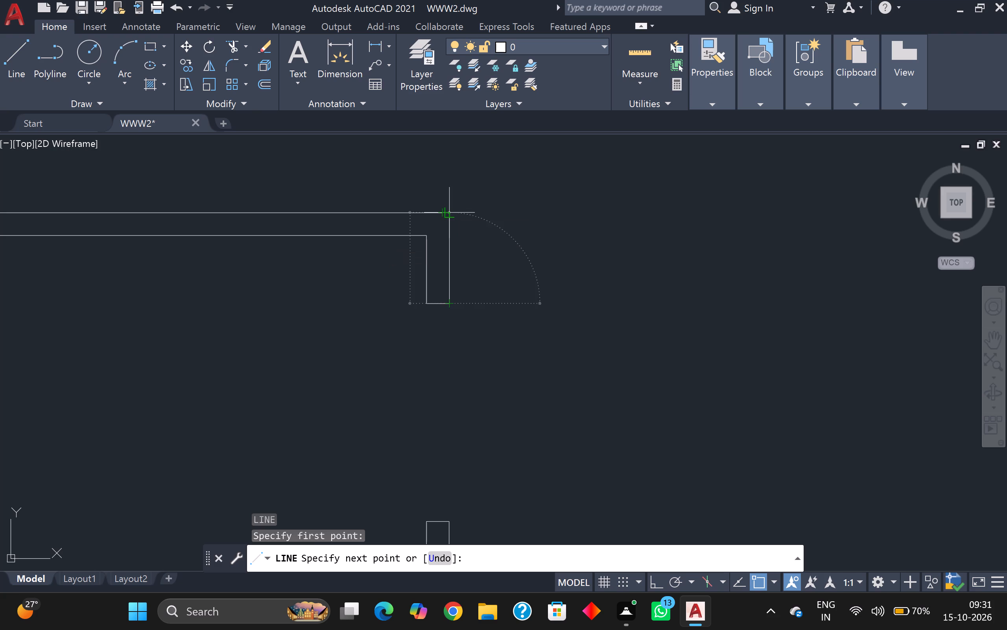
{"action": "left_click", "coordinate": [448, 209]}
{"action": "scroll", "coordinate": [446, 209], "scroll_direction": "up", "scroll_amount": 4}
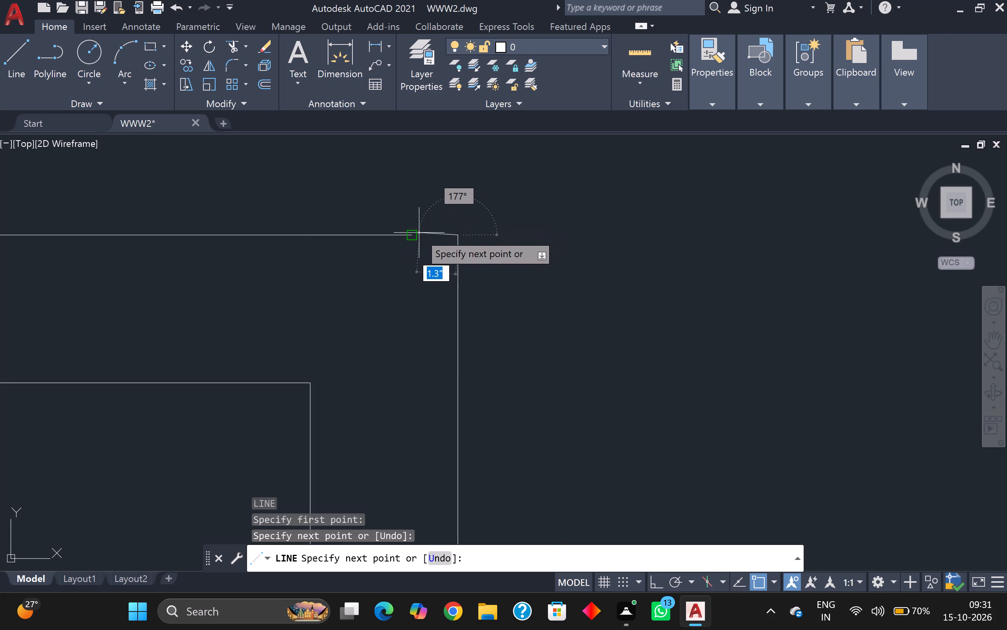
{"action": "left_click", "coordinate": [416, 236]}
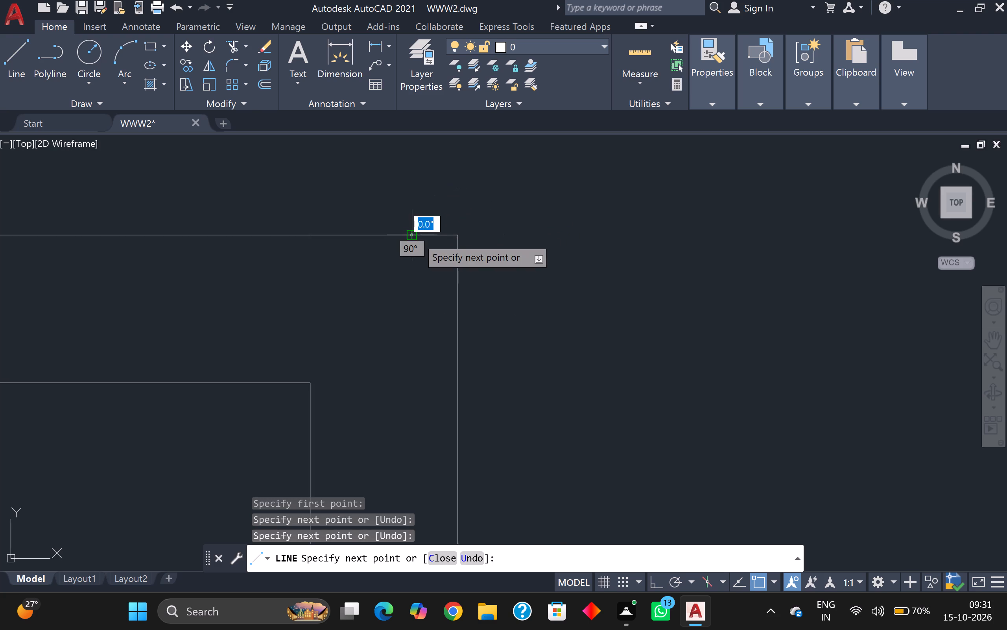
{"action": "key", "text": "Escape"}
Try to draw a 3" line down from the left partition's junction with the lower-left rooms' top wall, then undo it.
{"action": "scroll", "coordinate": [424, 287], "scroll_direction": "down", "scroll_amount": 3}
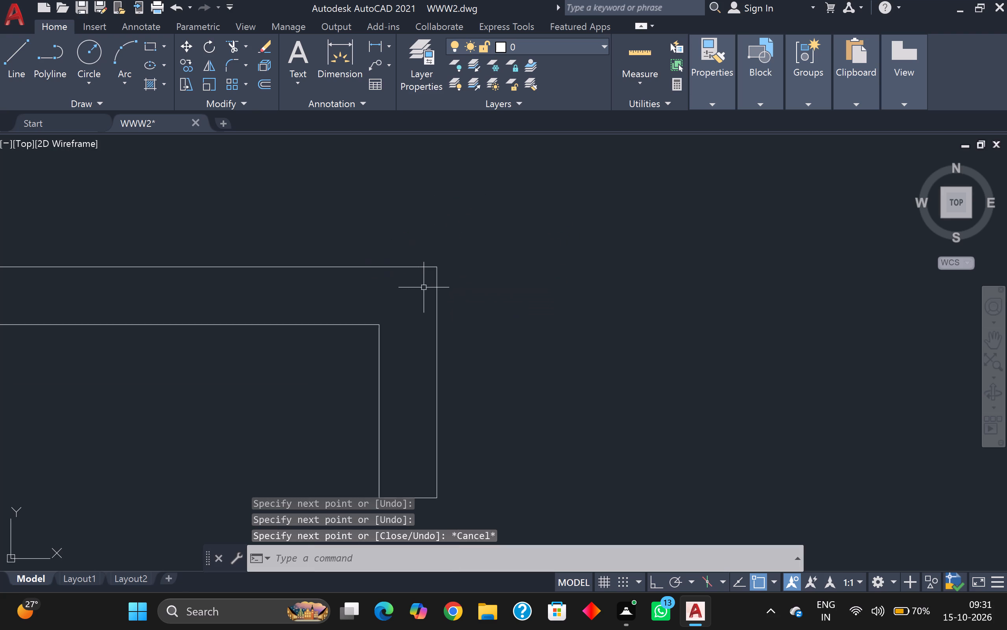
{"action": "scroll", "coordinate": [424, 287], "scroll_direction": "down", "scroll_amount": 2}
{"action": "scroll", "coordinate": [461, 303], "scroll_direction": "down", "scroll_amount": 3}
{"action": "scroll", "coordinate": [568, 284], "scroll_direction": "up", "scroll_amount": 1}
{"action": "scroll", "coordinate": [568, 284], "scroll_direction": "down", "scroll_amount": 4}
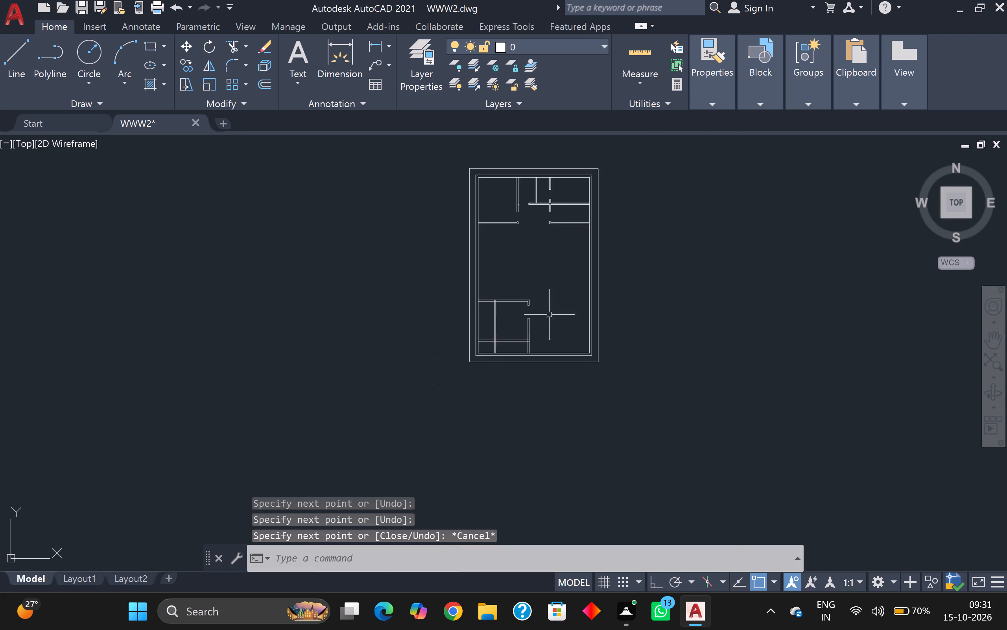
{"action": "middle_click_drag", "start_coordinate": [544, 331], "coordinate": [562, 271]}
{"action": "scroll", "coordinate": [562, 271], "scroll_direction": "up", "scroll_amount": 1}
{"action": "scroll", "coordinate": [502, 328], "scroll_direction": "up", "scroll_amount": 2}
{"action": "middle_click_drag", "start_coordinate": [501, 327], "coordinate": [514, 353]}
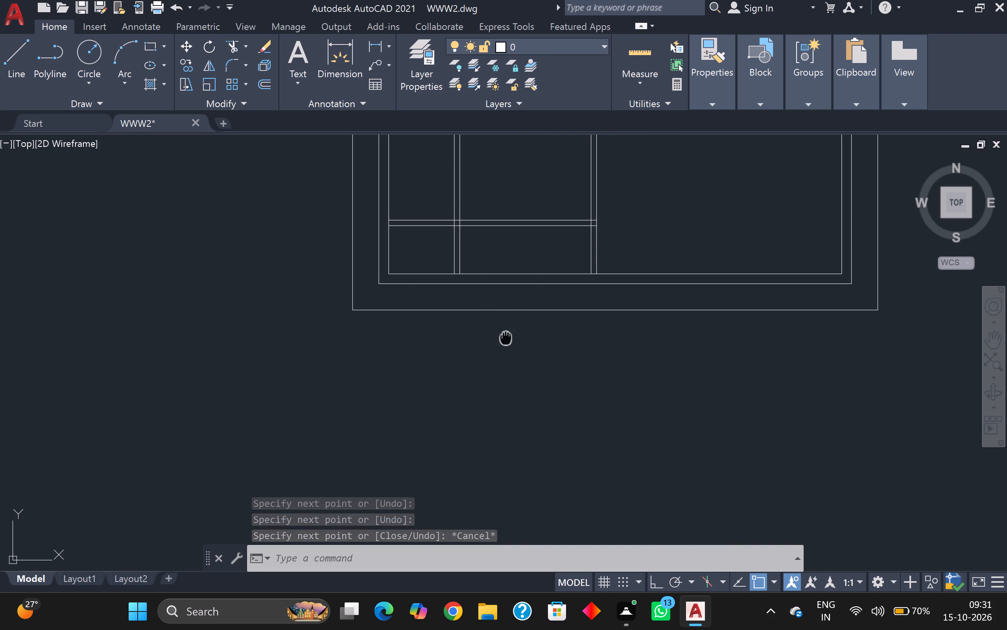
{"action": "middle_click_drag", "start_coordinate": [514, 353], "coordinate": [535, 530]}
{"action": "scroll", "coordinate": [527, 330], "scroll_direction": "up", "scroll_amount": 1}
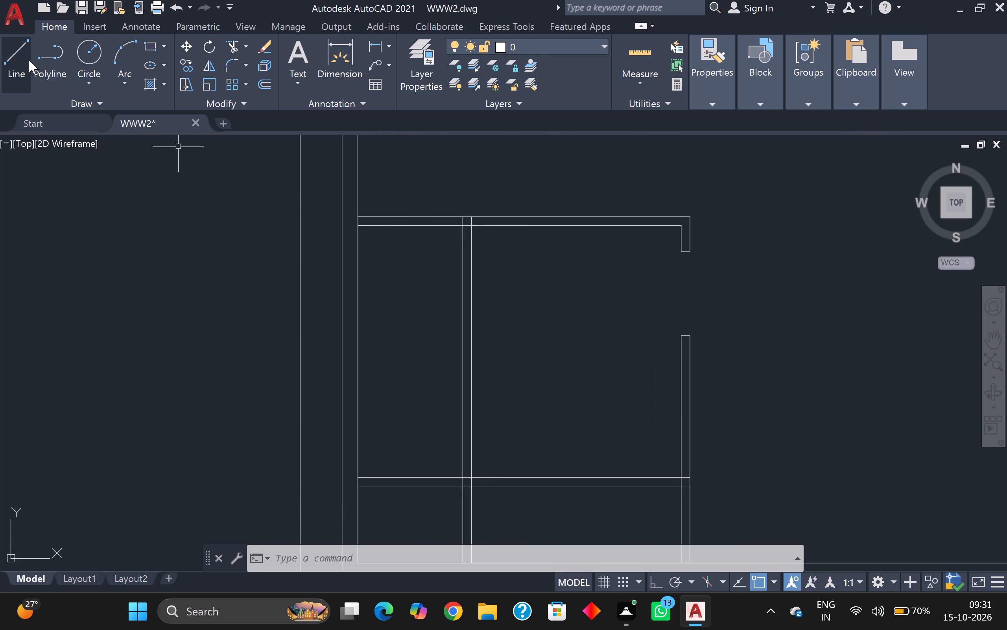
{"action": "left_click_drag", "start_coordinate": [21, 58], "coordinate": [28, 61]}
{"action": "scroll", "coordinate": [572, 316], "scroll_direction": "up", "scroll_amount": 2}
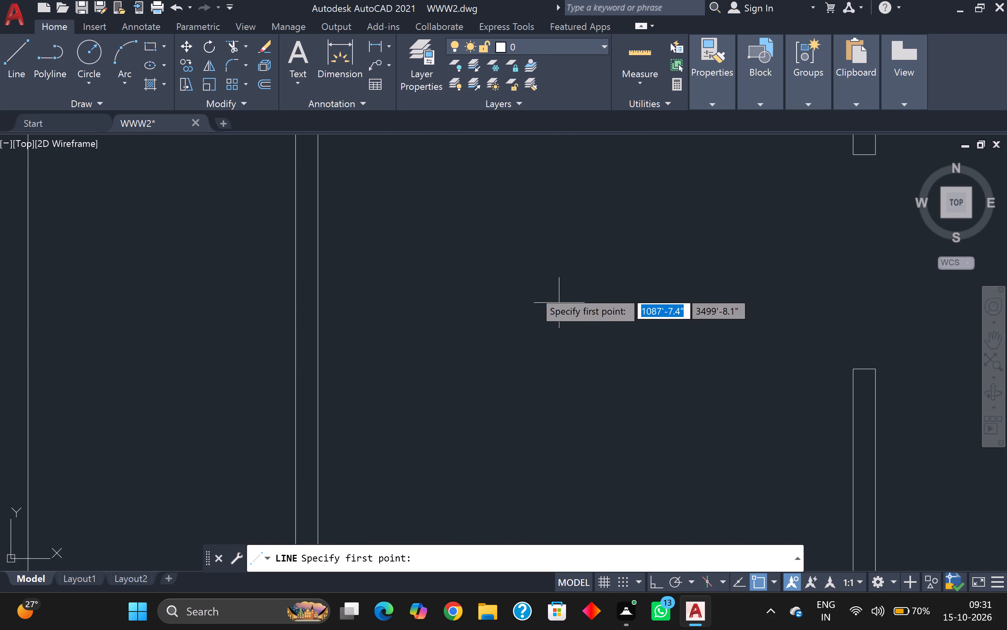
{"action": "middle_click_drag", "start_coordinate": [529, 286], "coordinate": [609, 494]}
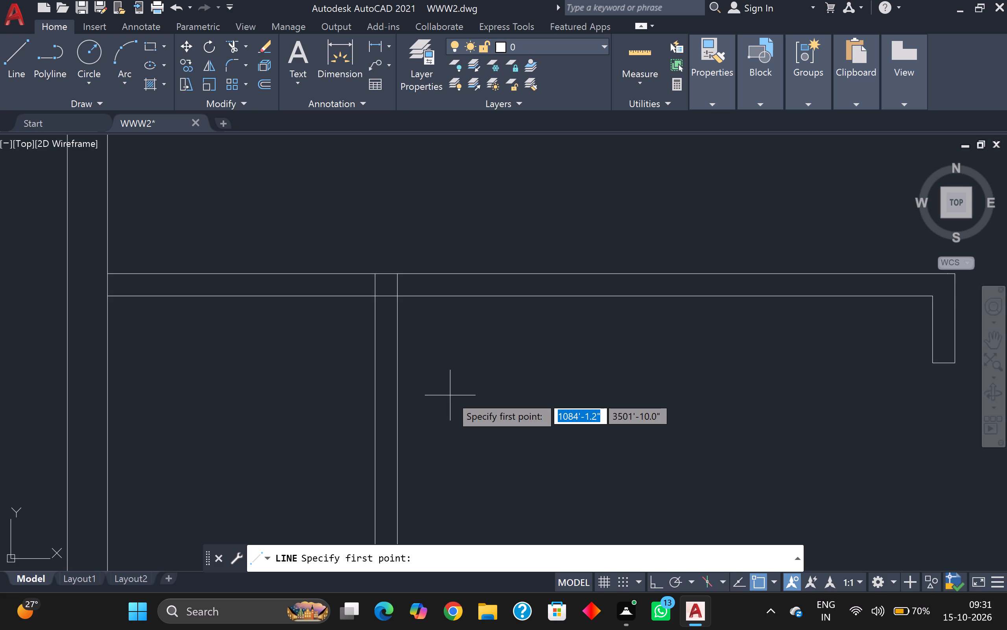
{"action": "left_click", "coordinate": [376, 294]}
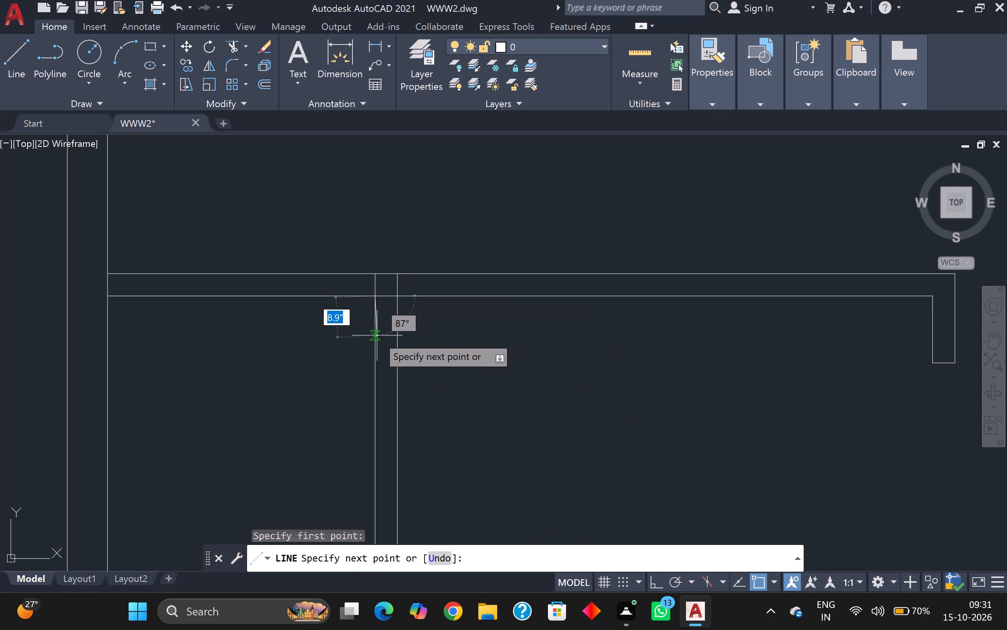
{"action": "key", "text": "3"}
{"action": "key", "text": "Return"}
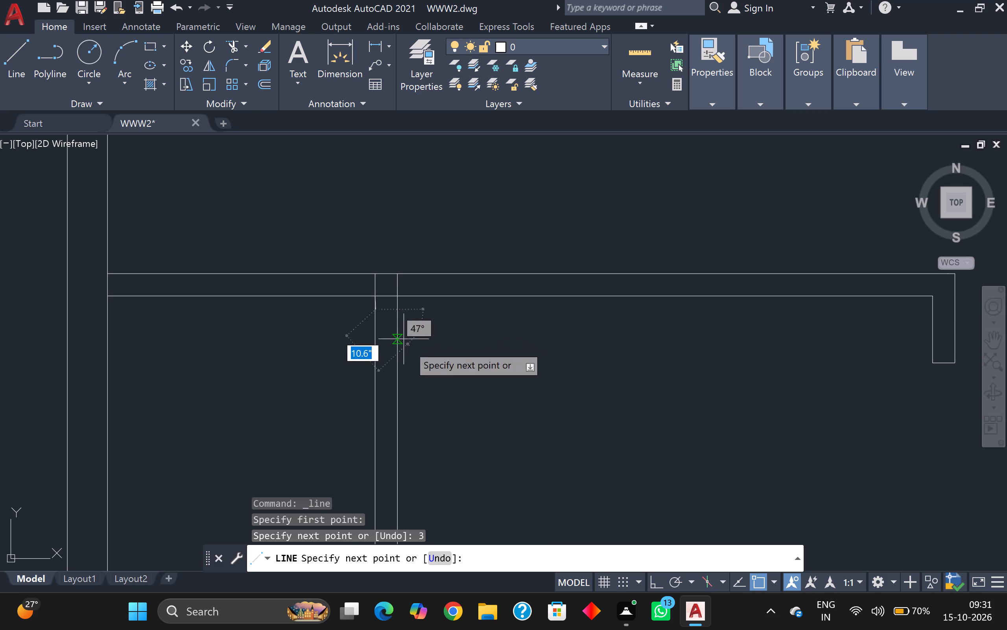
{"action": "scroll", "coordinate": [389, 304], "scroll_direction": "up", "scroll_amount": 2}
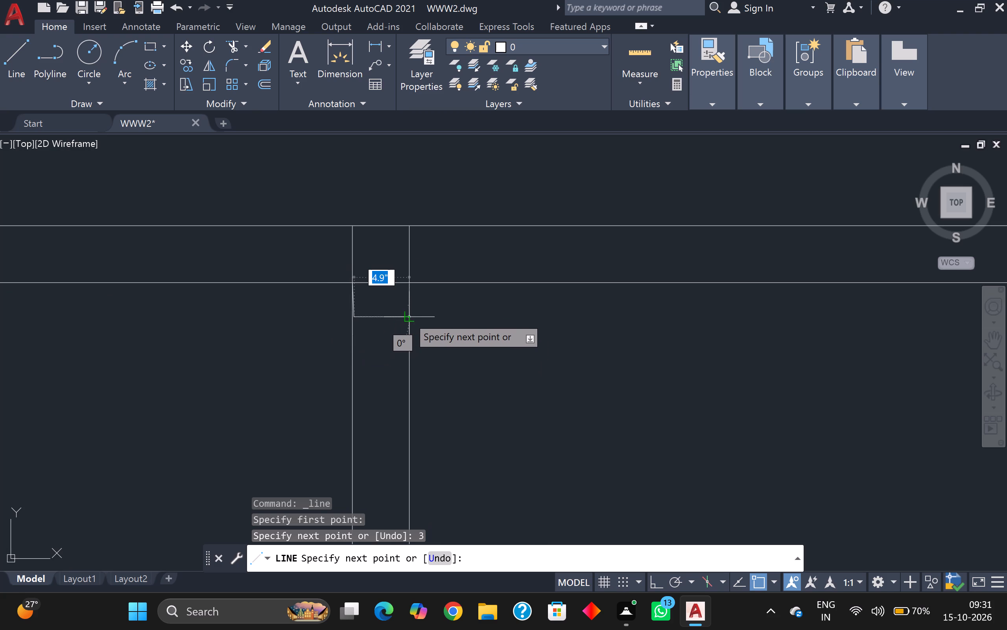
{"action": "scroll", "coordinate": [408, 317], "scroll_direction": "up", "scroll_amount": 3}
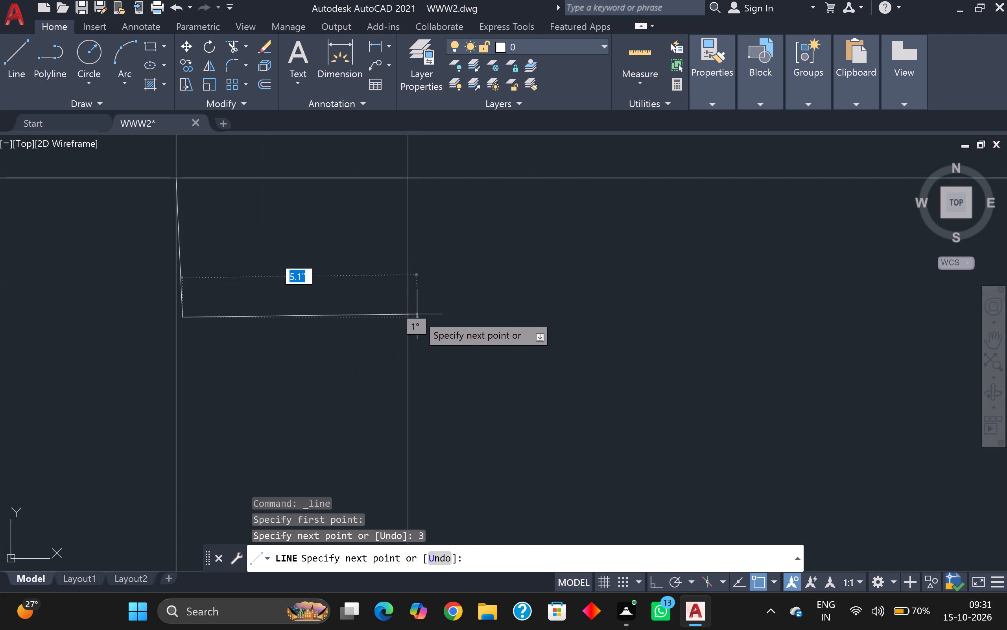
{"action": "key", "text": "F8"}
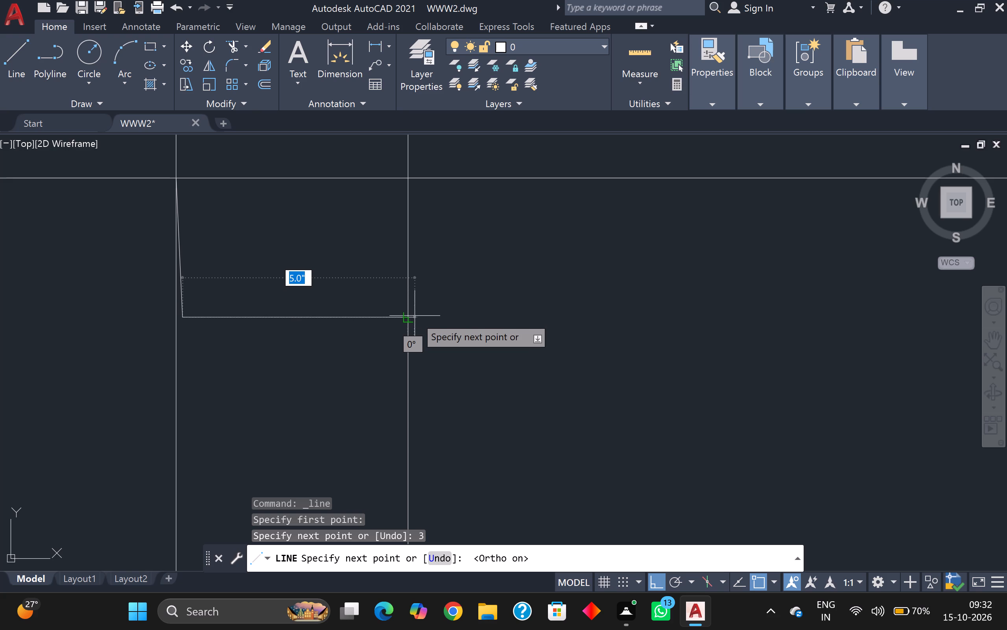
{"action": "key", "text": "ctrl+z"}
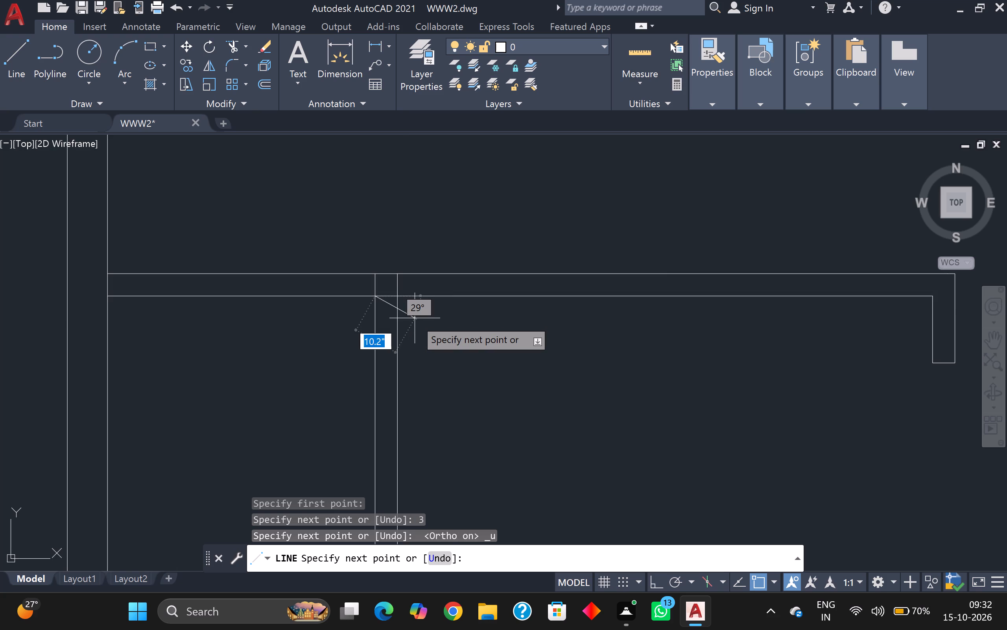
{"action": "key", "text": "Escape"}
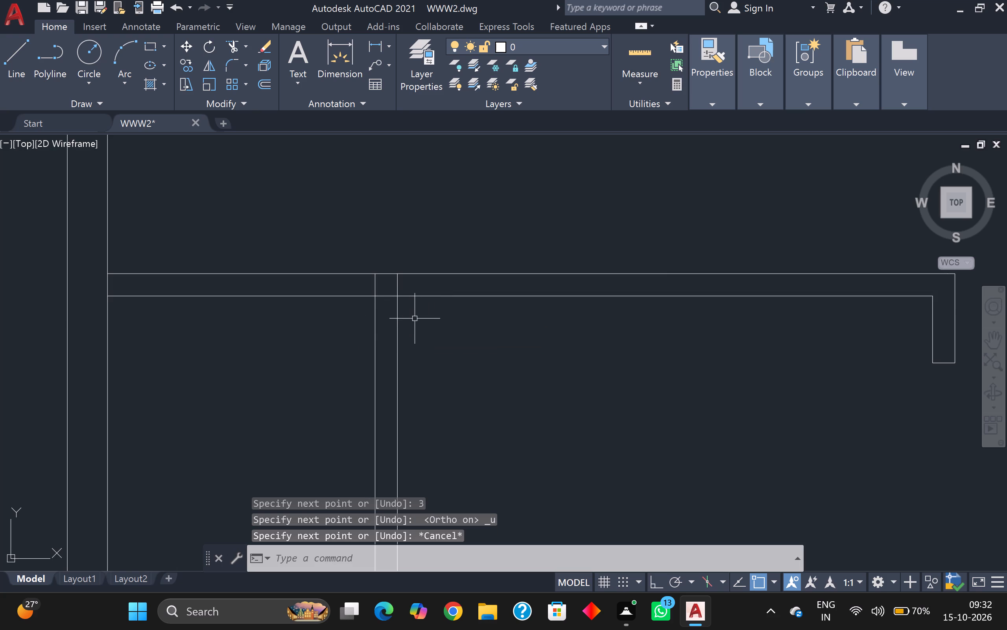
With Ortho on, draw a 3" line down the left partition face from the top wall's lower line, then across to the other face.
{"action": "key", "text": "l"}
{"action": "key", "text": "Return"}
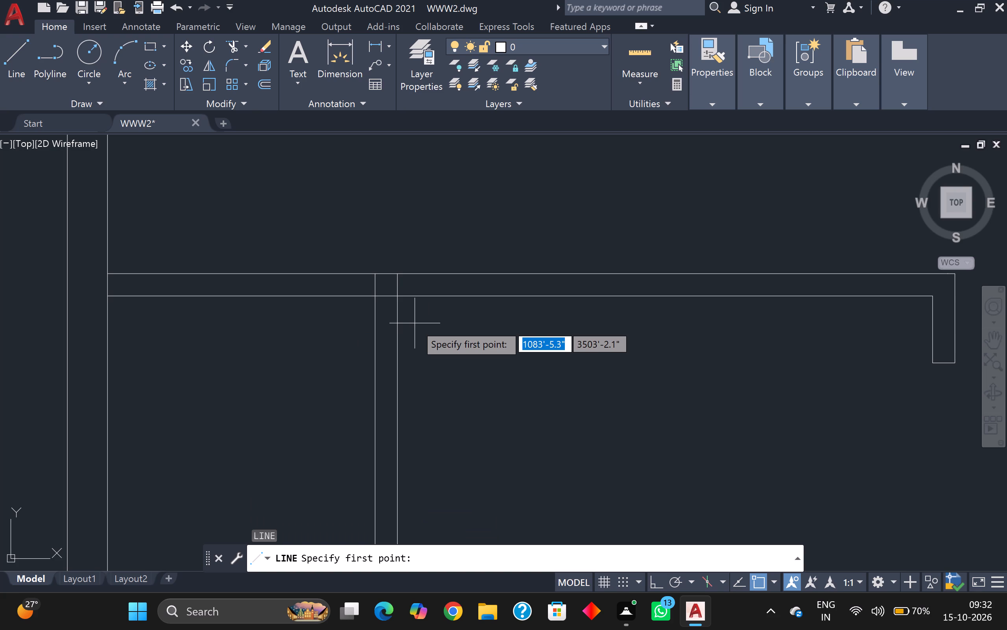
{"action": "key", "text": "F8"}
{"action": "scroll", "coordinate": [409, 306], "scroll_direction": "up", "scroll_amount": 1}
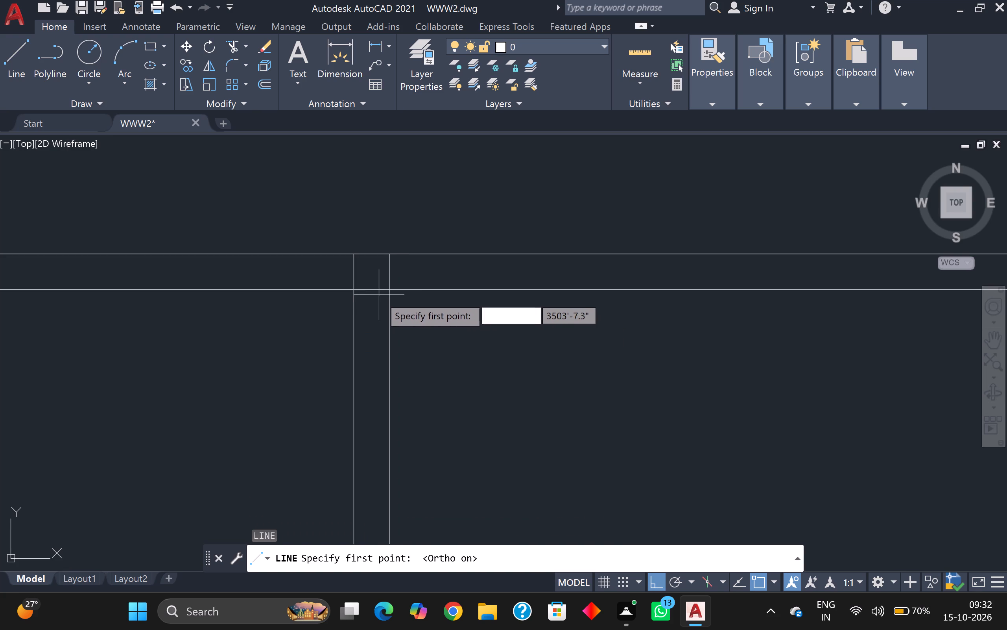
{"action": "scroll", "coordinate": [362, 297], "scroll_direction": "up", "scroll_amount": 2}
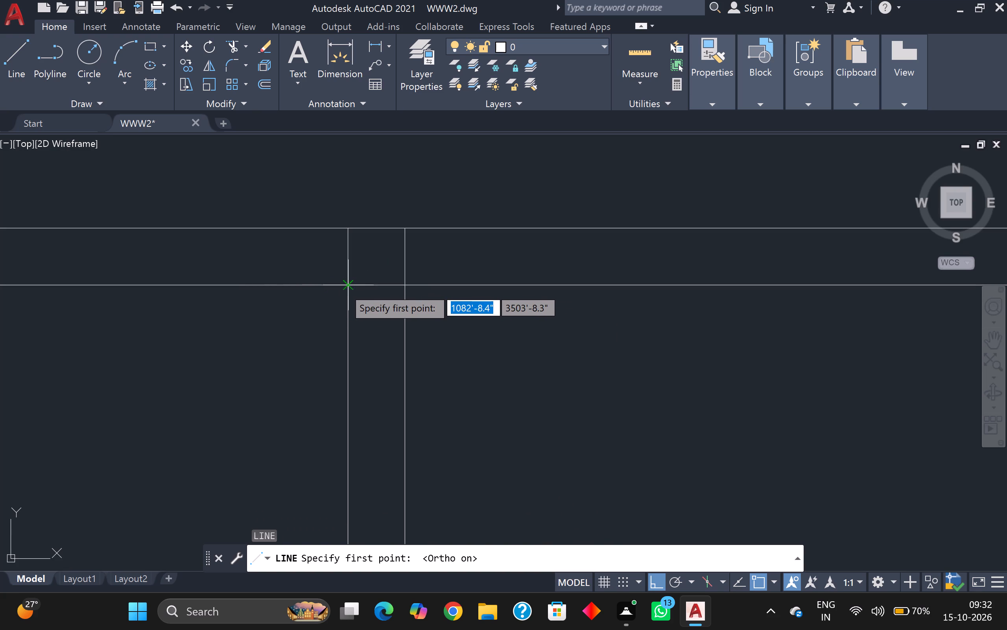
{"action": "left_click", "coordinate": [346, 286]}
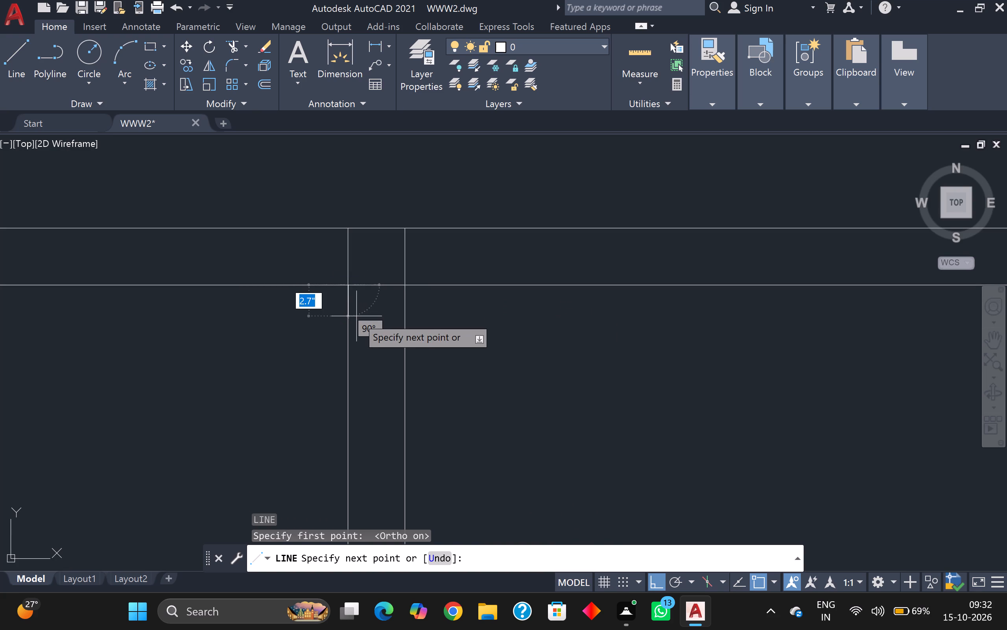
{"action": "key", "text": "3"}
{"action": "key", "text": "Return"}
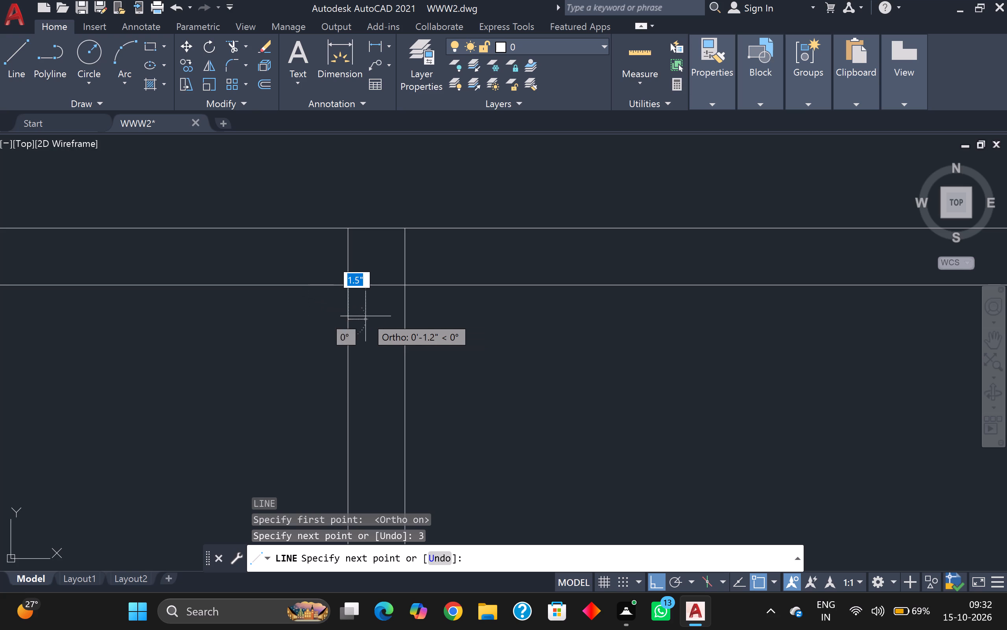
{"action": "scroll", "coordinate": [395, 307], "scroll_direction": "up", "scroll_amount": 2}
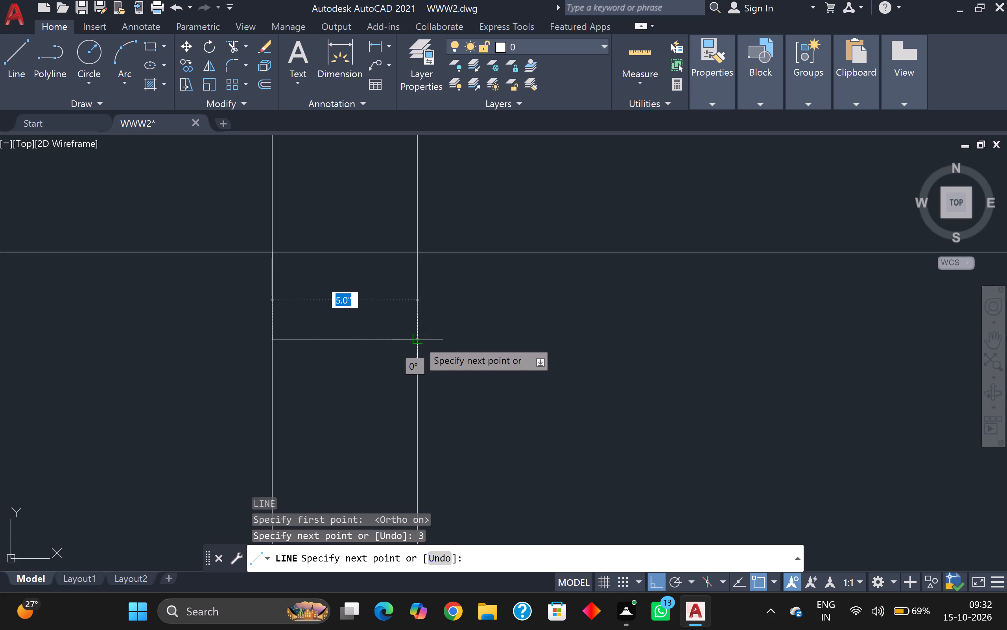
{"action": "left_click", "coordinate": [417, 339]}
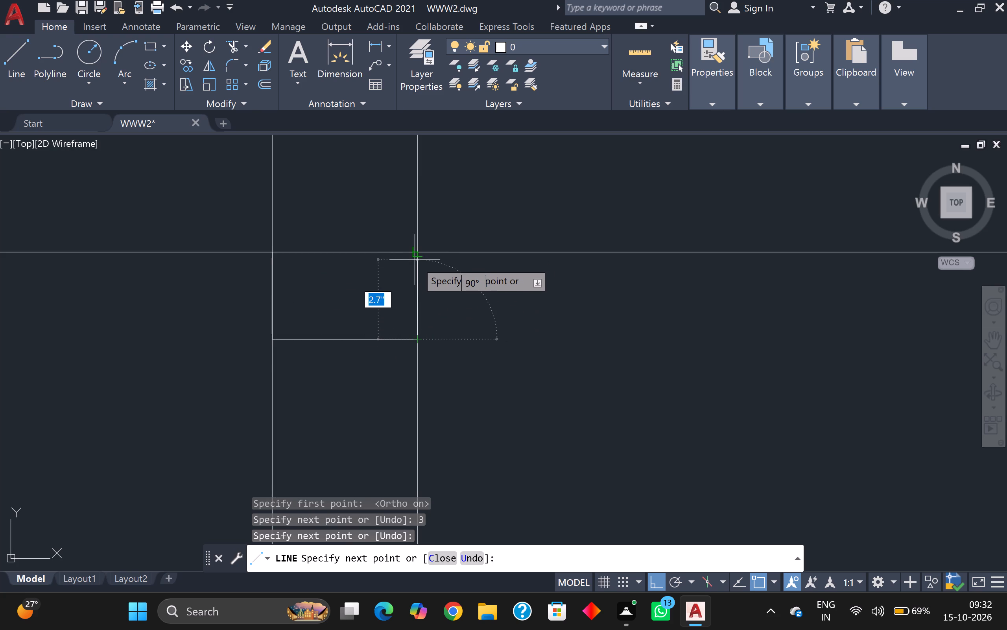
{"action": "key", "text": "Escape"}
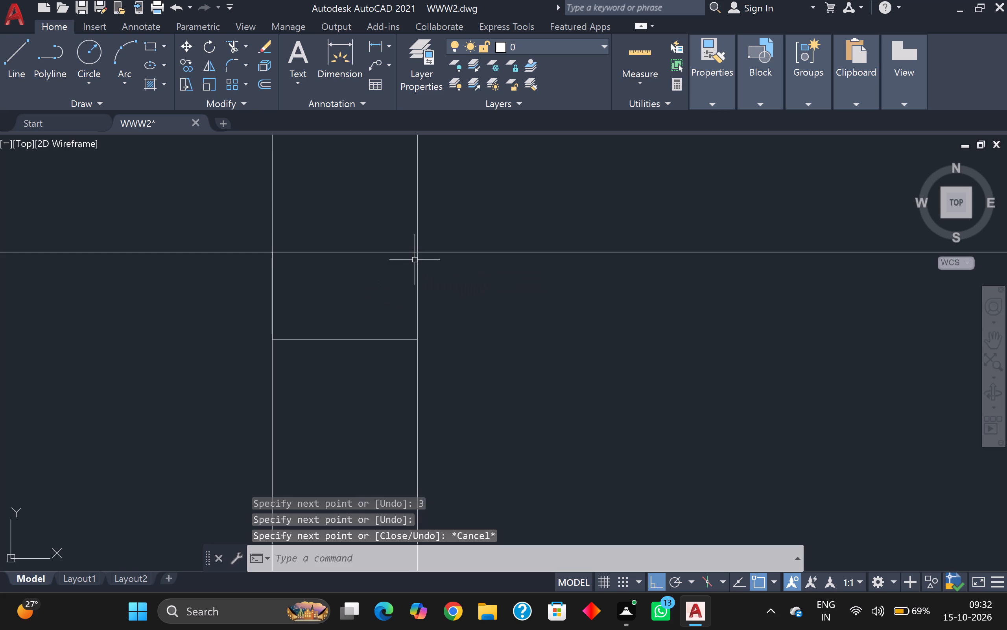
Offset the short line across the left partition 3' downward to mark the door opening's other jamb.
{"action": "scroll", "coordinate": [415, 261], "scroll_direction": "down", "scroll_amount": 4}
{"action": "scroll", "coordinate": [413, 361], "scroll_direction": "up", "scroll_amount": 2}
{"action": "scroll", "coordinate": [413, 361], "scroll_direction": "down", "scroll_amount": 5}
{"action": "scroll", "coordinate": [413, 361], "scroll_direction": "up", "scroll_amount": 2}
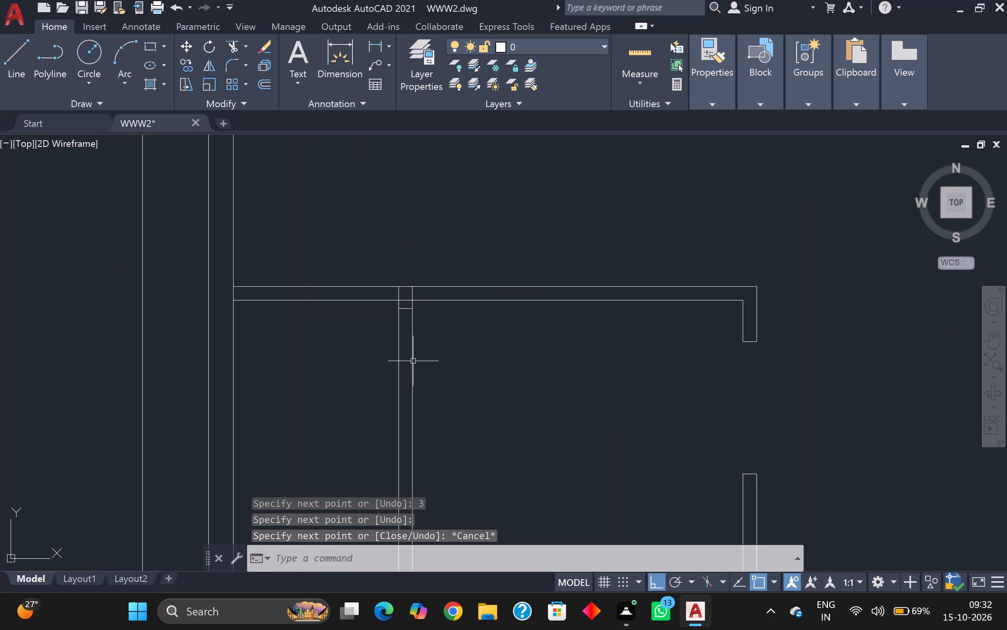
{"action": "scroll", "coordinate": [406, 345], "scroll_direction": "up", "scroll_amount": 1}
{"action": "key", "text": "o"}
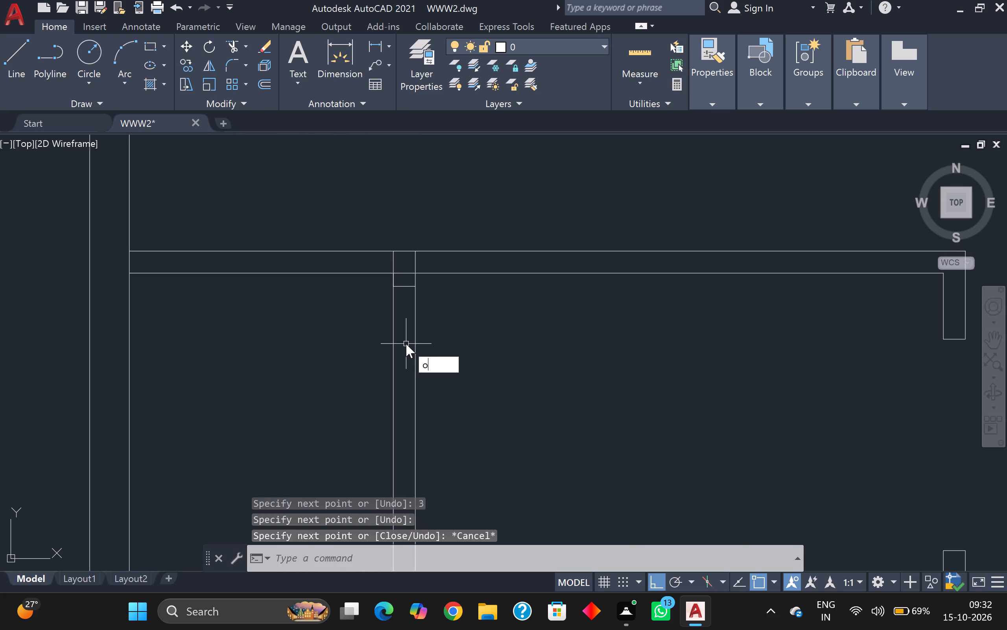
{"action": "key", "text": "Return"}
{"action": "key", "text": "Return"}
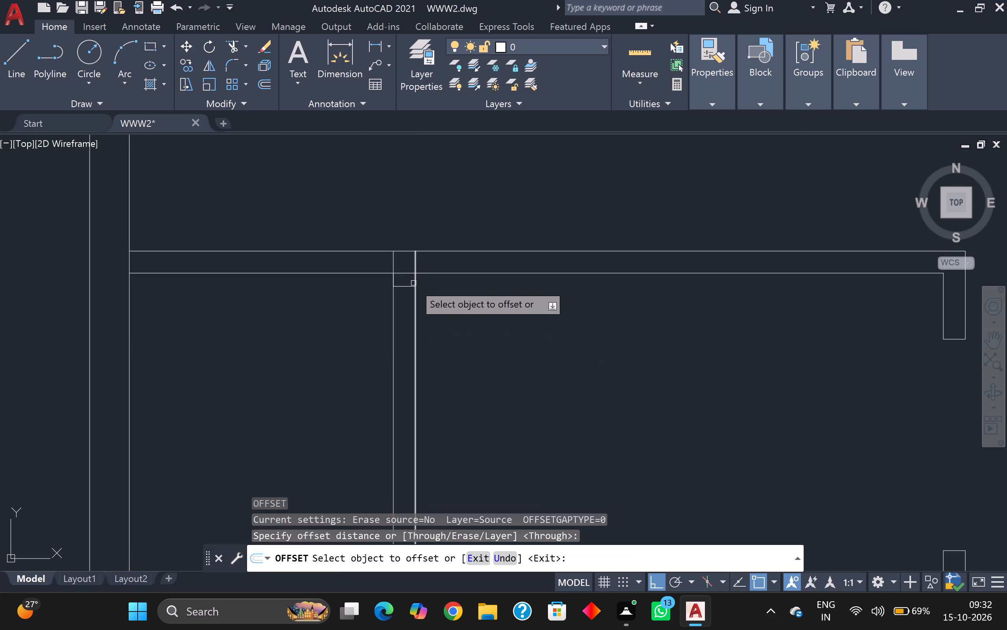
{"action": "left_click", "coordinate": [401, 287]}
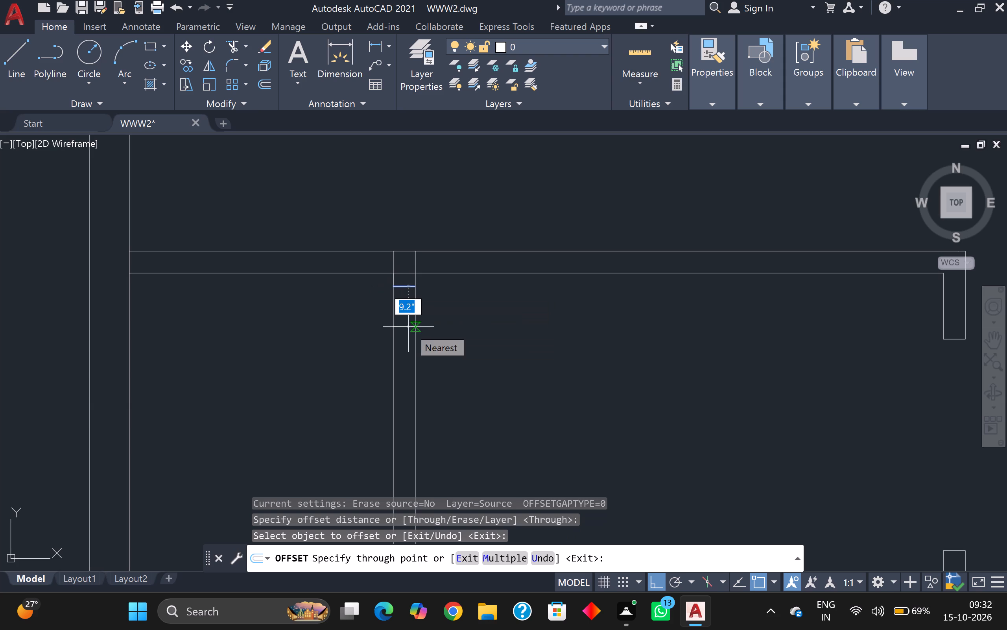
{"action": "type", "text": "3'"}
{"action": "key", "text": "Return"}
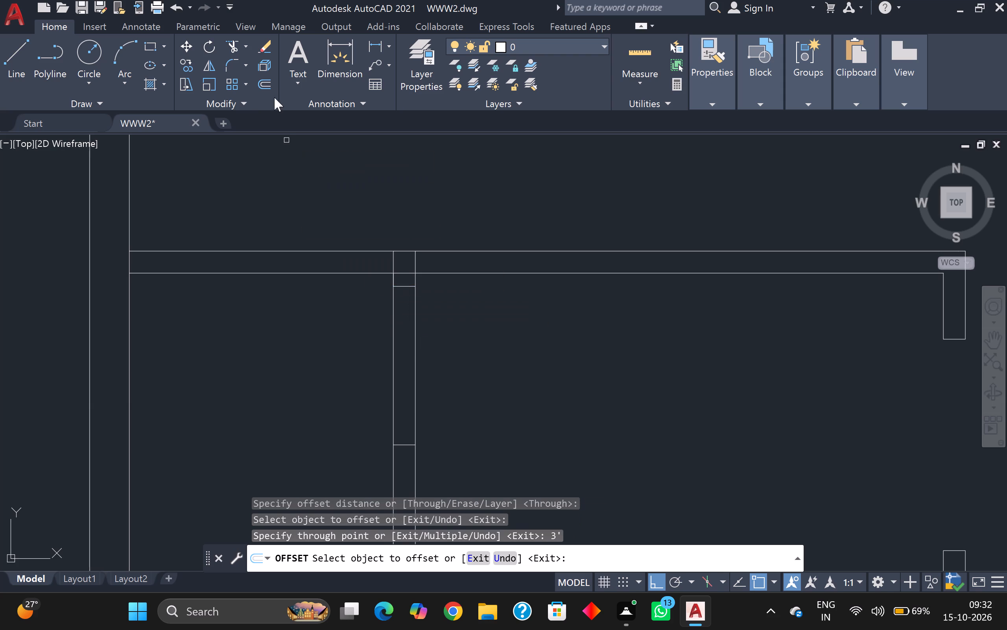
Trim both faces of the left partition between the two jamb lines to open the doorway.
{"action": "left_click", "coordinate": [236, 49]}
{"action": "left_click", "coordinate": [377, 337]}
{"action": "left_click", "coordinate": [464, 343]}
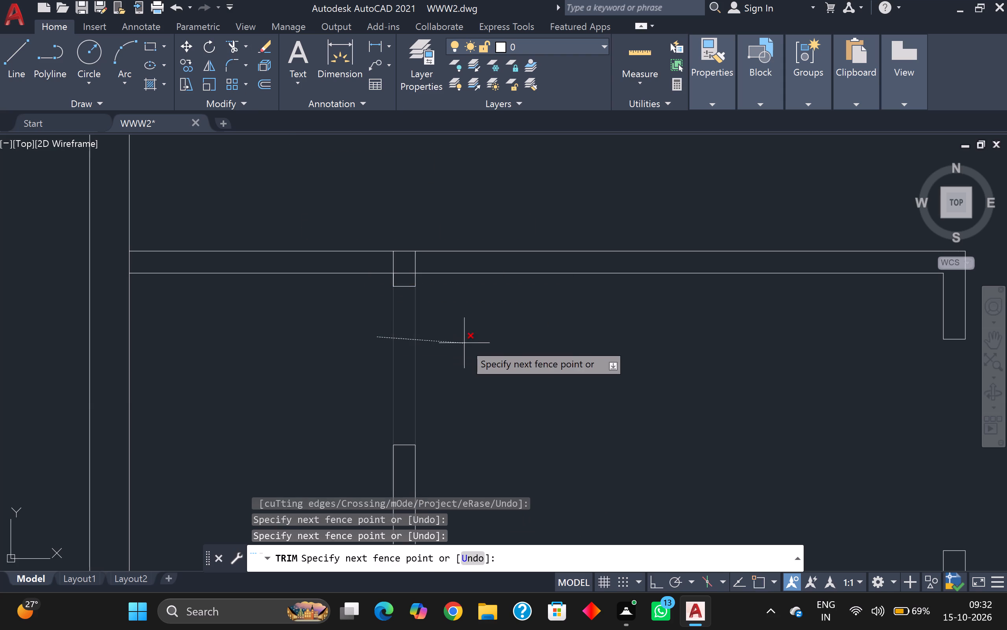
Trim the partition lines inside the lower-left rooms' top wall and the wall's lower line between the partition faces.
{"action": "scroll", "coordinate": [413, 291], "scroll_direction": "up", "scroll_amount": 2}
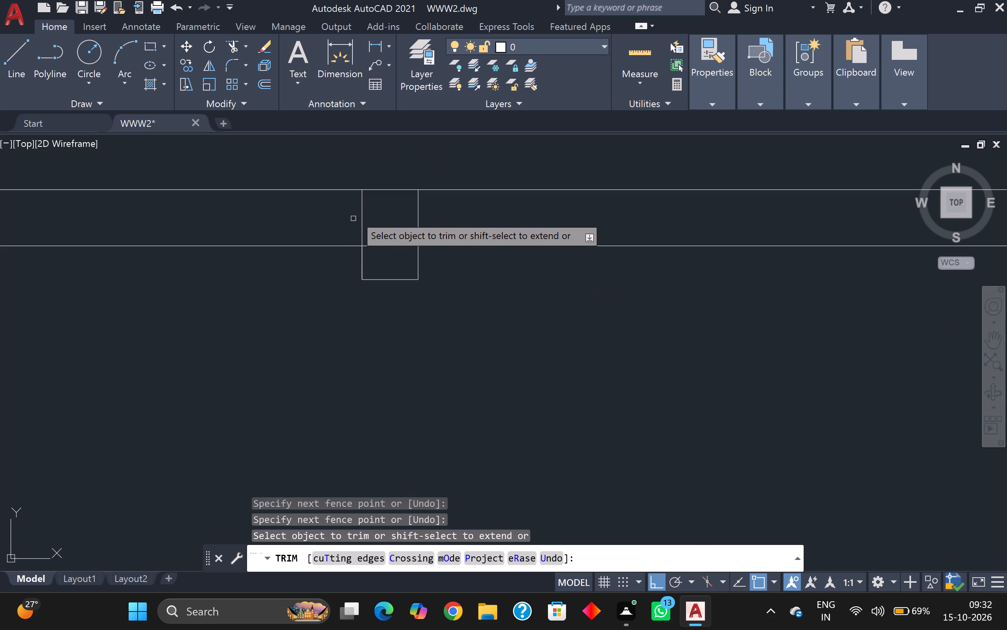
{"action": "left_click", "coordinate": [354, 213]}
{"action": "left_click", "coordinate": [378, 219]}
{"action": "left_click", "coordinate": [384, 228]}
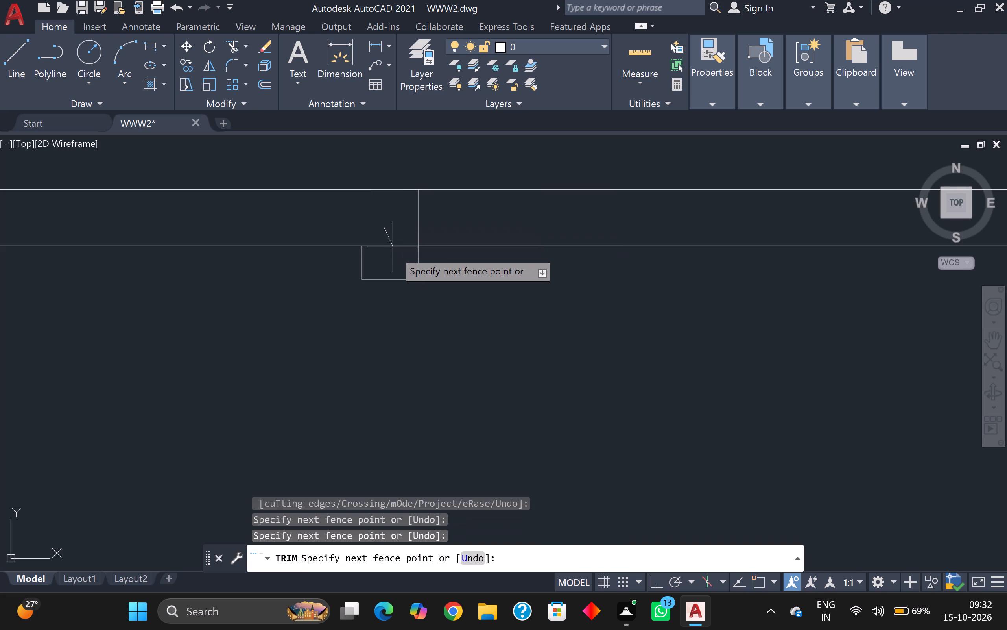
{"action": "left_click", "coordinate": [394, 250]}
{"action": "left_click", "coordinate": [407, 217]}
{"action": "left_click", "coordinate": [431, 215]}
Trim the left outer wall's inner line between the two faces of the lower-left rooms' lower horizontal partition.
{"action": "scroll", "coordinate": [431, 216], "scroll_direction": "down", "scroll_amount": 1}
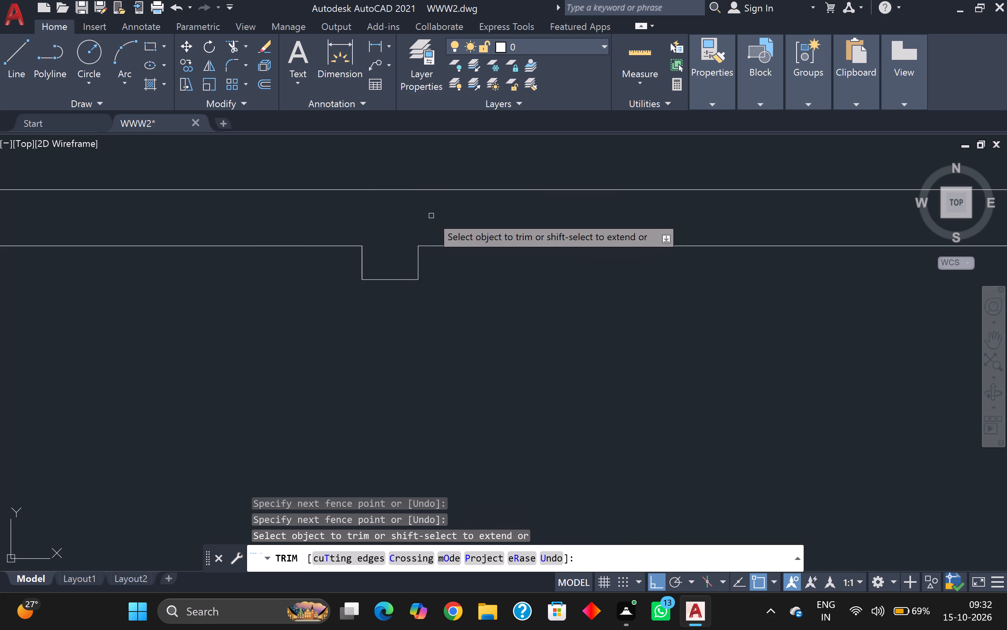
{"action": "scroll", "coordinate": [431, 216], "scroll_direction": "down", "scroll_amount": 3}
{"action": "scroll", "coordinate": [469, 284], "scroll_direction": "down", "scroll_amount": 3}
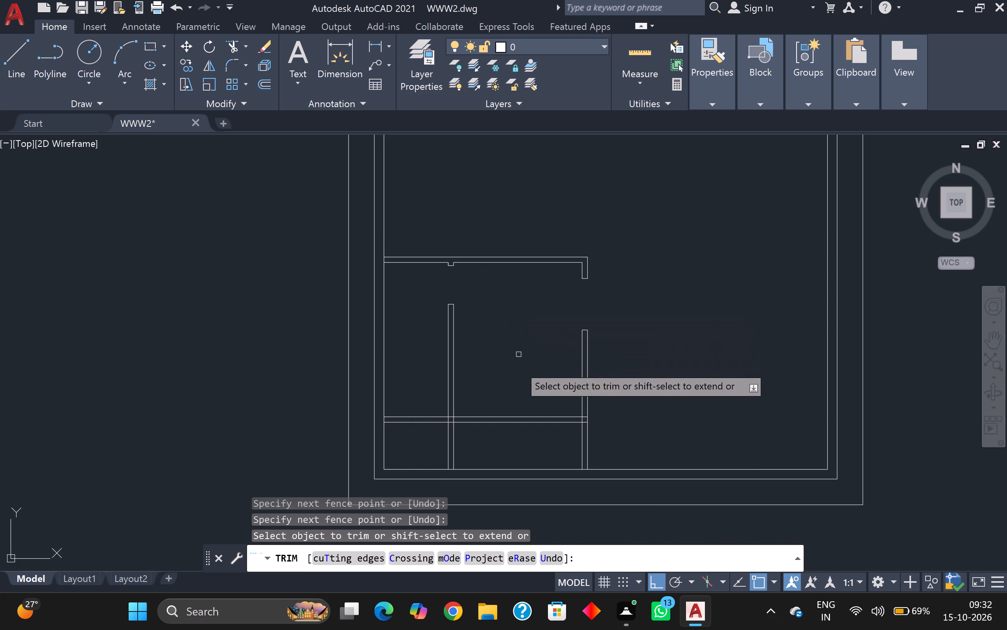
{"action": "middle_click_drag", "start_coordinate": [518, 365], "coordinate": [520, 321]}
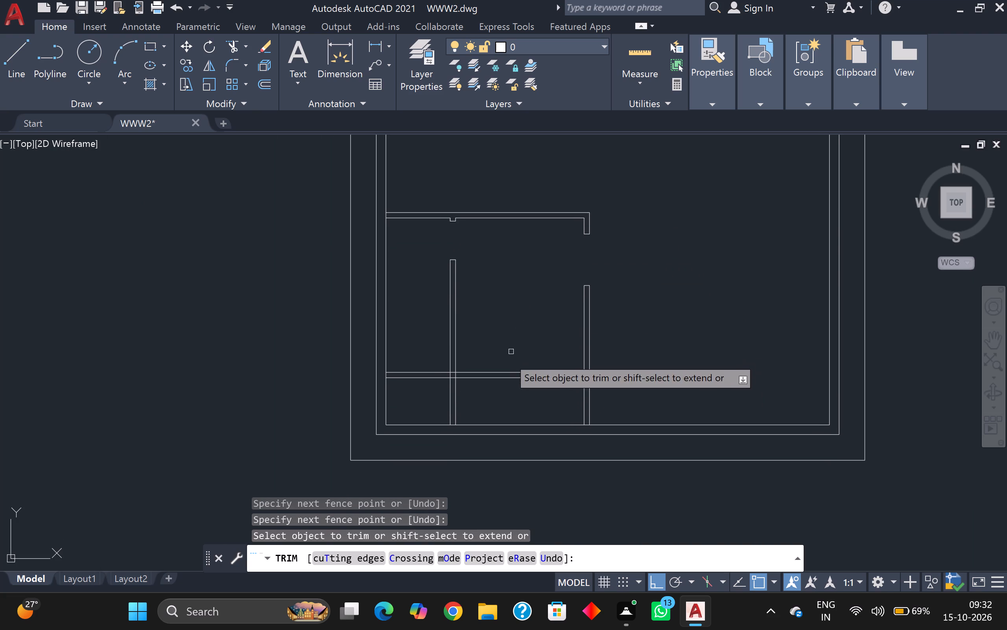
{"action": "scroll", "coordinate": [498, 374], "scroll_direction": "down", "scroll_amount": 1}
{"action": "scroll", "coordinate": [505, 400], "scroll_direction": "up", "scroll_amount": 1}
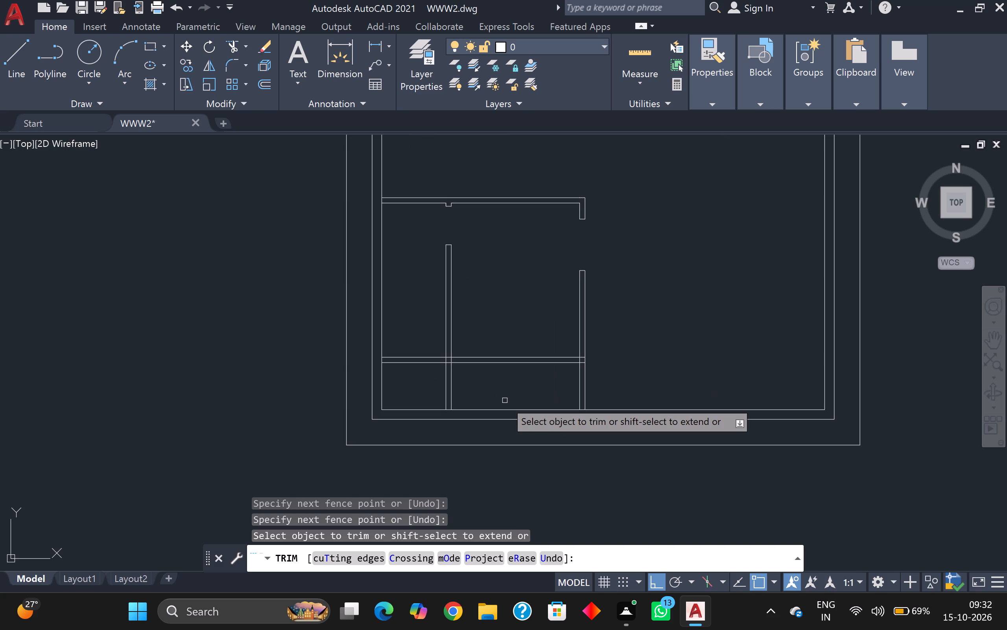
{"action": "middle_click_drag", "start_coordinate": [505, 399], "coordinate": [477, 398]}
{"action": "scroll", "coordinate": [366, 373], "scroll_direction": "up", "scroll_amount": 1}
{"action": "middle_click_drag", "start_coordinate": [376, 374], "coordinate": [397, 381]}
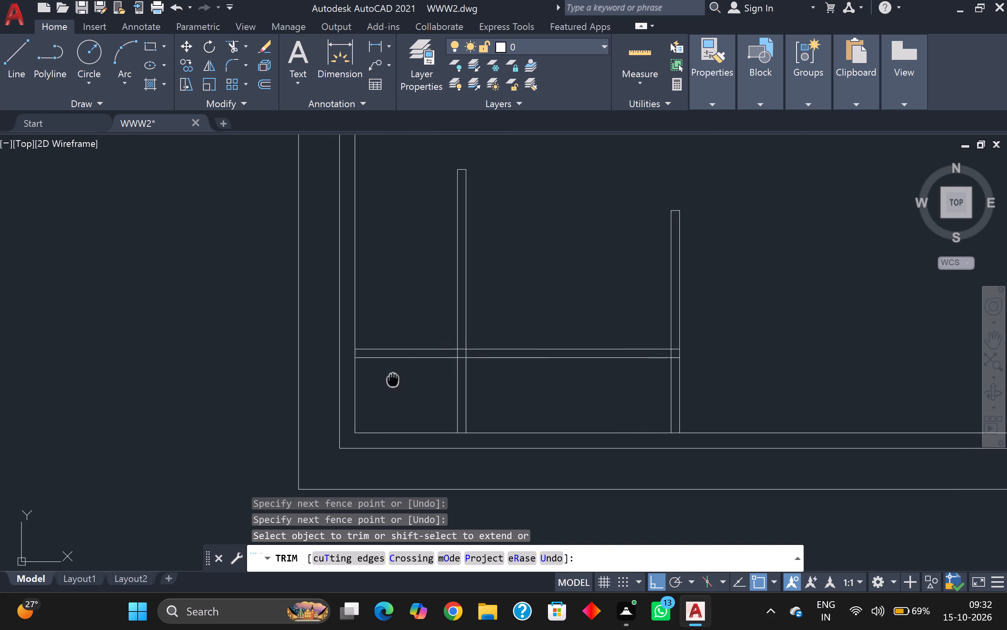
{"action": "middle_click_drag", "start_coordinate": [397, 381], "coordinate": [435, 419]}
{"action": "scroll", "coordinate": [395, 416], "scroll_direction": "up", "scroll_amount": 3}
{"action": "left_click", "coordinate": [407, 343]}
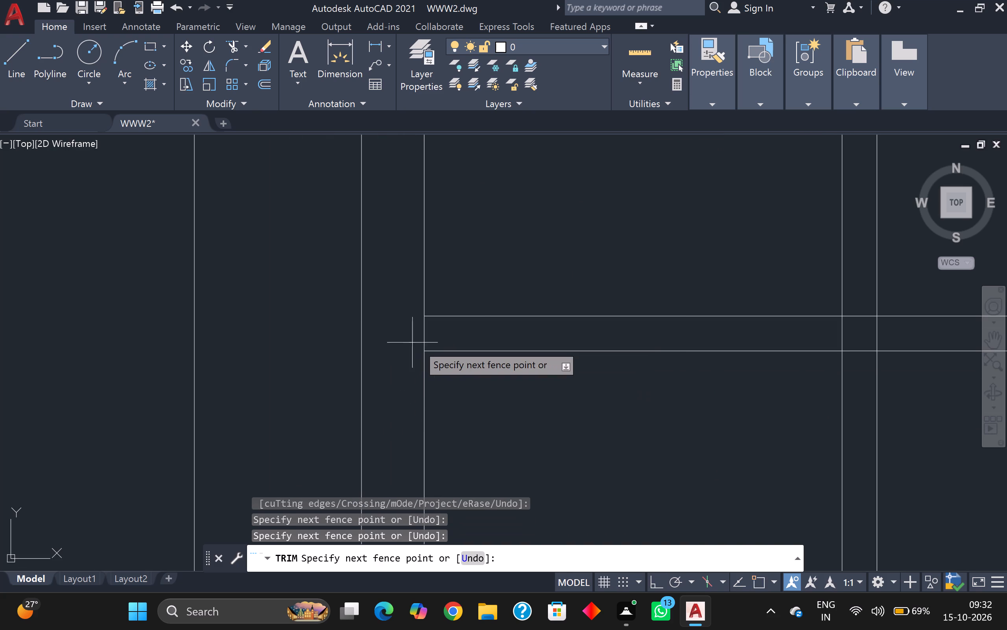
{"action": "left_click", "coordinate": [457, 335]}
Trim both faces of the left vertical partition below the lower horizontal partition, clearing the bottom strip room.
{"action": "scroll", "coordinate": [458, 335], "scroll_direction": "down", "scroll_amount": 2}
{"action": "scroll", "coordinate": [480, 371], "scroll_direction": "down", "scroll_amount": 4}
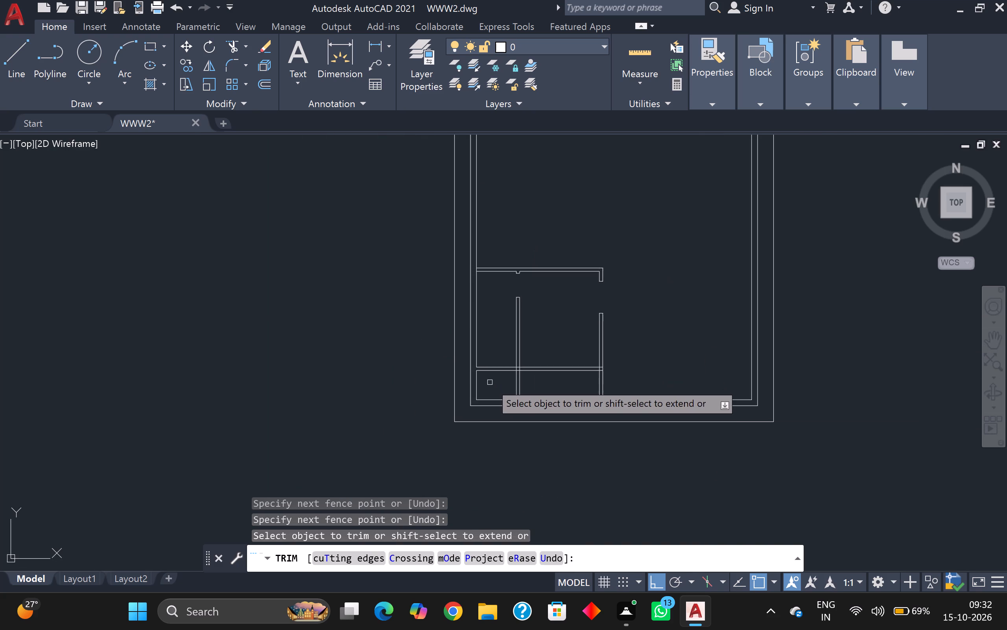
{"action": "scroll", "coordinate": [518, 399], "scroll_direction": "up", "scroll_amount": 3}
{"action": "left_click", "coordinate": [548, 361]}
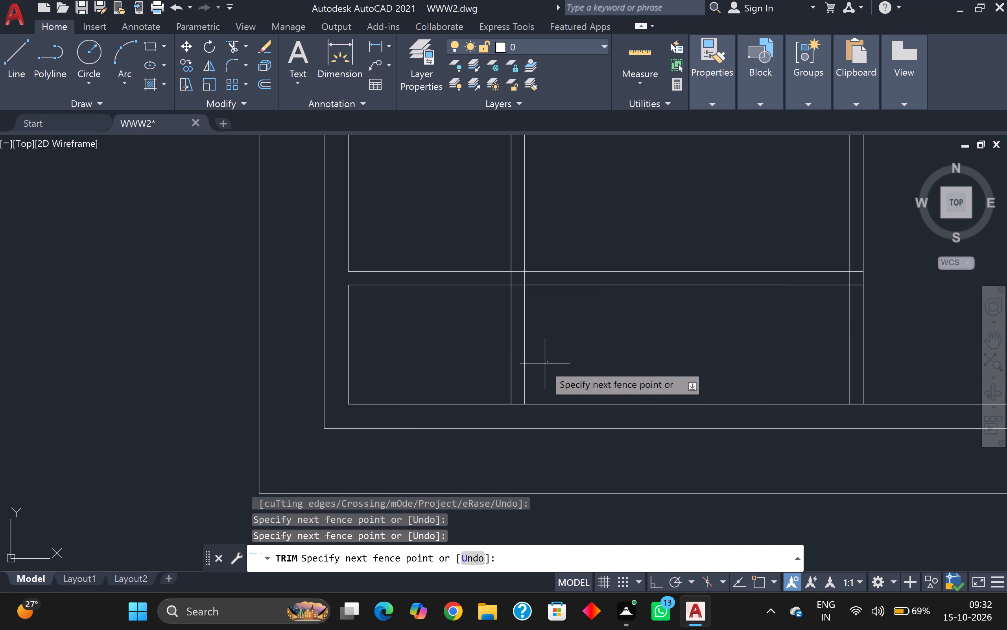
{"action": "left_click", "coordinate": [502, 365]}
Trim the overlapping lines where the lower horizontal partition meets the right vertical partition, leaving that partition's outer face continuous.
{"action": "middle_click_drag", "start_coordinate": [613, 341], "coordinate": [376, 411]}
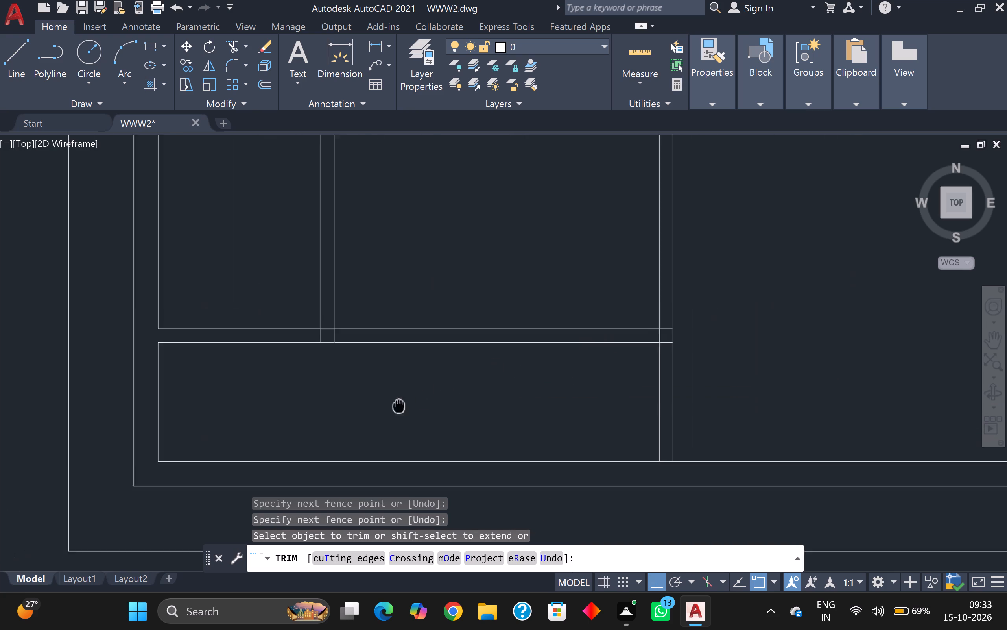
{"action": "middle_click_drag", "start_coordinate": [376, 411], "coordinate": [322, 430]}
{"action": "scroll", "coordinate": [526, 369], "scroll_direction": "up", "scroll_amount": 3}
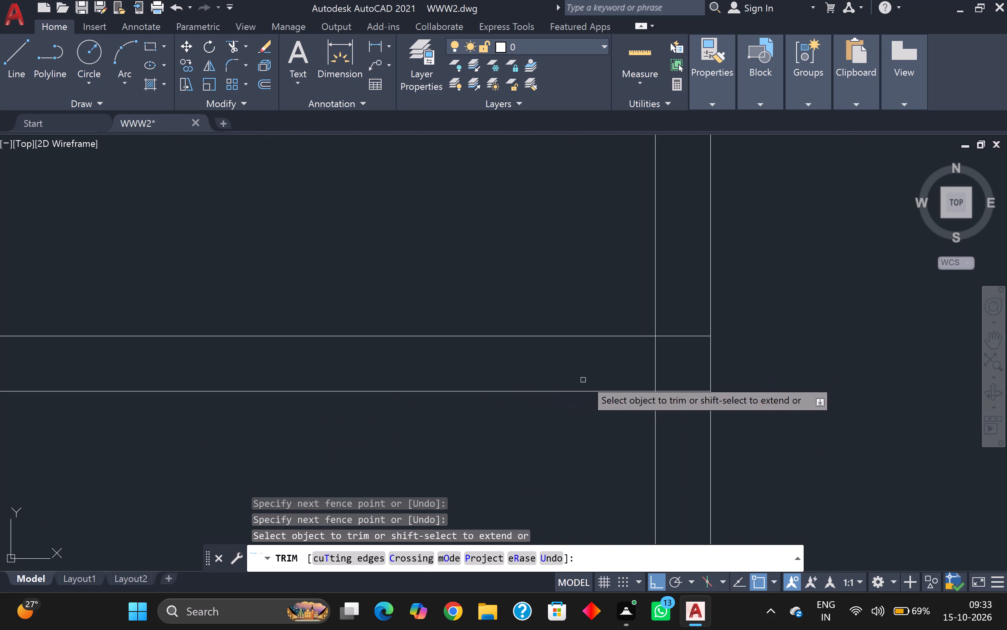
{"action": "left_click", "coordinate": [664, 357]}
{"action": "left_click", "coordinate": [632, 364]}
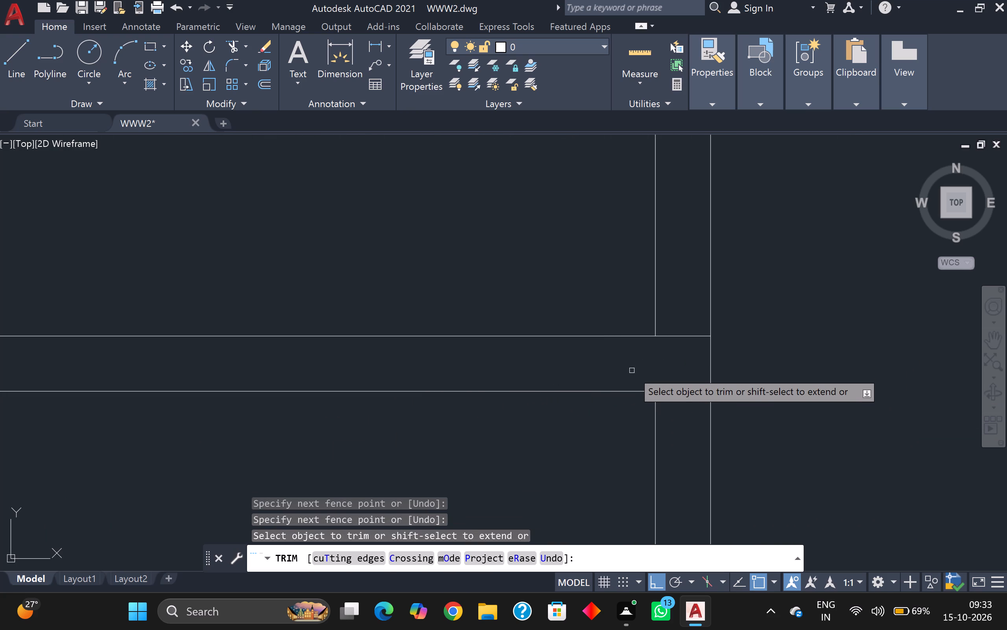
{"action": "left_click", "coordinate": [673, 345]}
{"action": "left_click", "coordinate": [673, 317]}
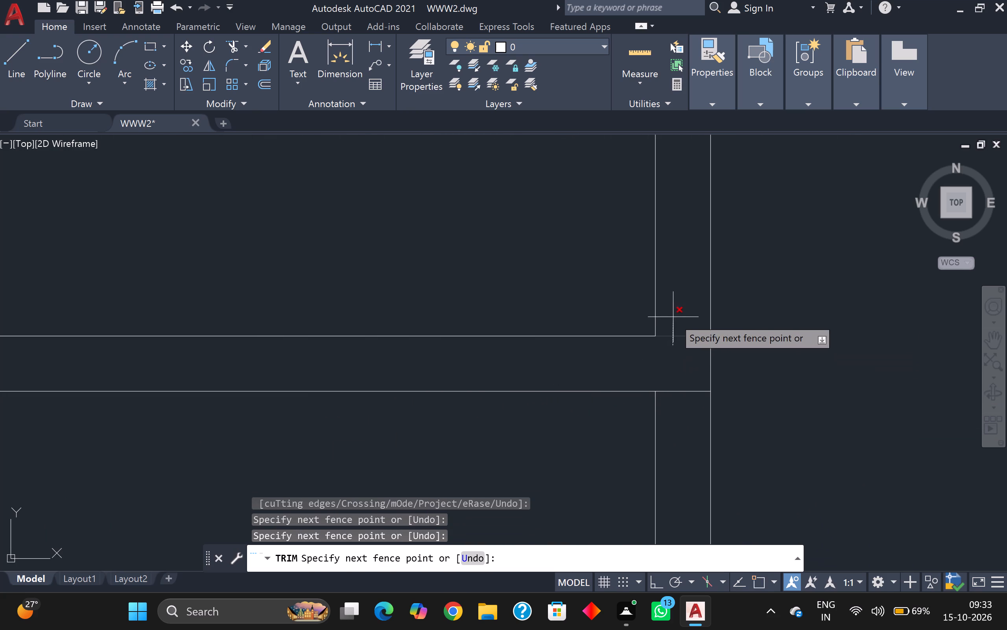
{"action": "left_click_drag", "start_coordinate": [673, 335], "coordinate": [675, 348]}
{"action": "left_click", "coordinate": [688, 423]}
Trim the left vertical partition's ends inside the lower horizontal partition and the horizontal partition's upper line between its faces.
{"action": "scroll", "coordinate": [682, 422], "scroll_direction": "down", "scroll_amount": 4}
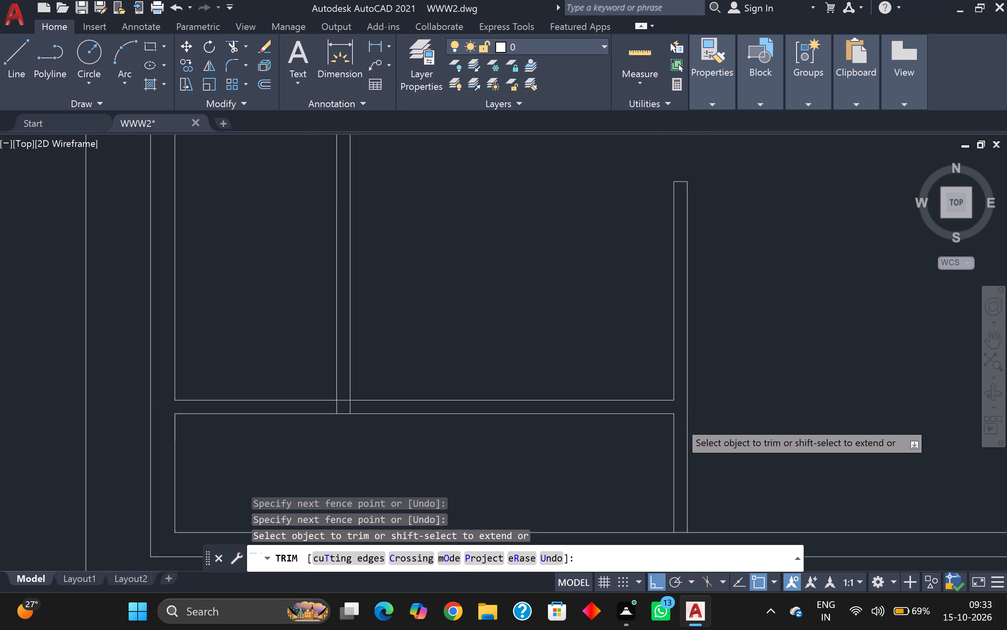
{"action": "middle_click_drag", "start_coordinate": [592, 472], "coordinate": [614, 407]}
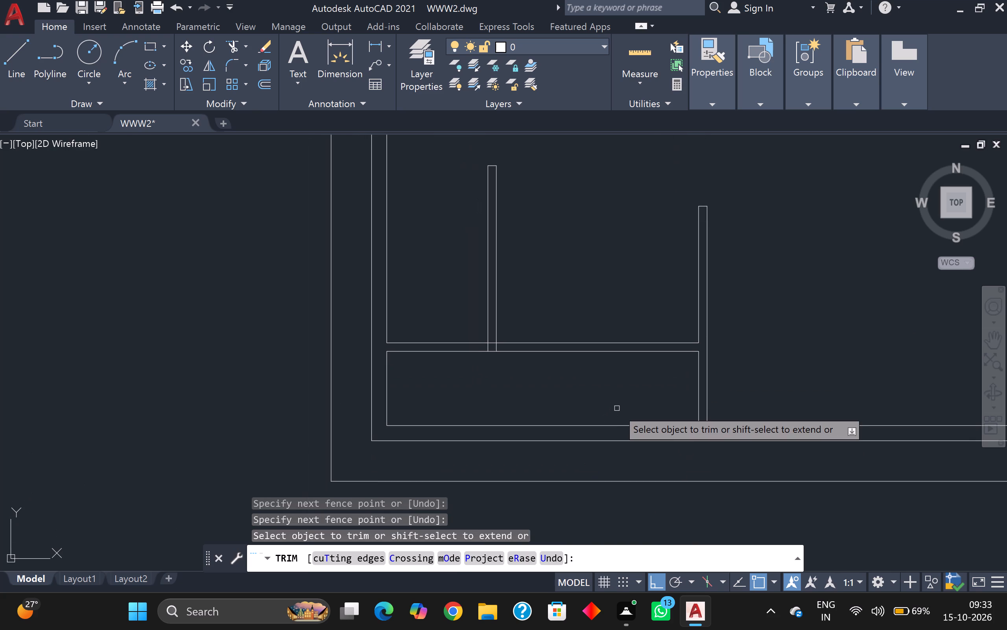
{"action": "scroll", "coordinate": [615, 408], "scroll_direction": "down", "scroll_amount": 2}
{"action": "scroll", "coordinate": [574, 375], "scroll_direction": "up", "scroll_amount": 3}
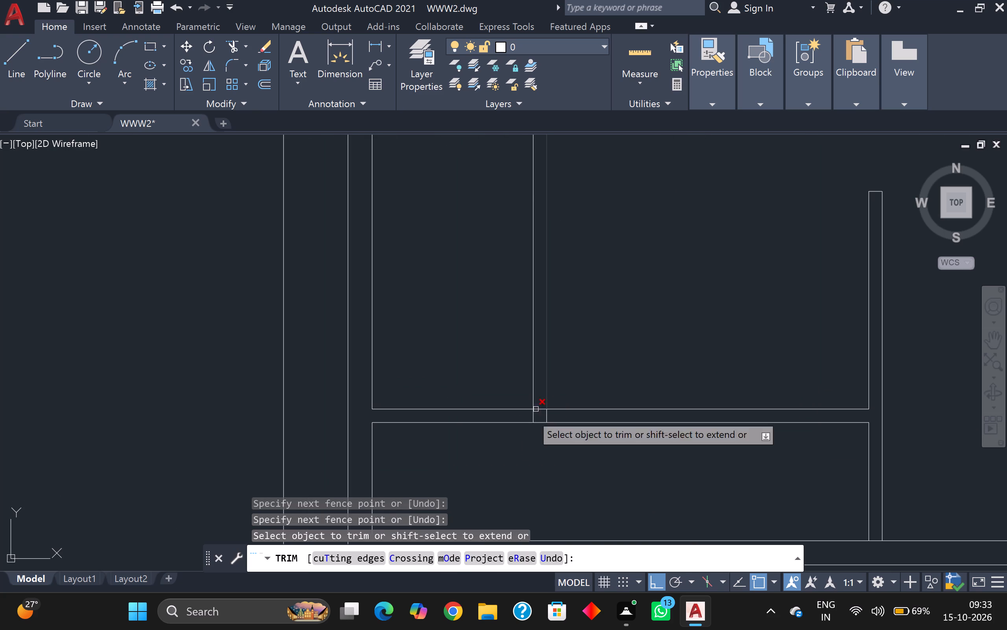
{"action": "scroll", "coordinate": [511, 428], "scroll_direction": "up", "scroll_amount": 3}
{"action": "left_click", "coordinate": [515, 393]}
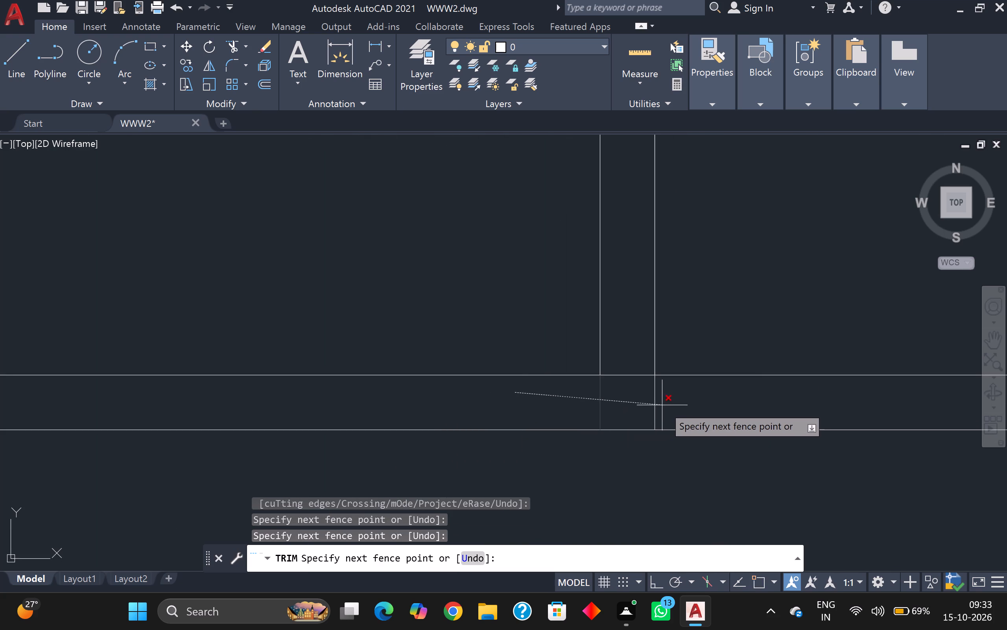
{"action": "left_click", "coordinate": [664, 405]}
{"action": "left_click", "coordinate": [640, 406]}
{"action": "left_click", "coordinate": [627, 339]}
Examine the whole floor plan, including the trimmed partitions of the lower-left rooms.
{"action": "scroll", "coordinate": [628, 336], "scroll_direction": "down", "scroll_amount": 3}
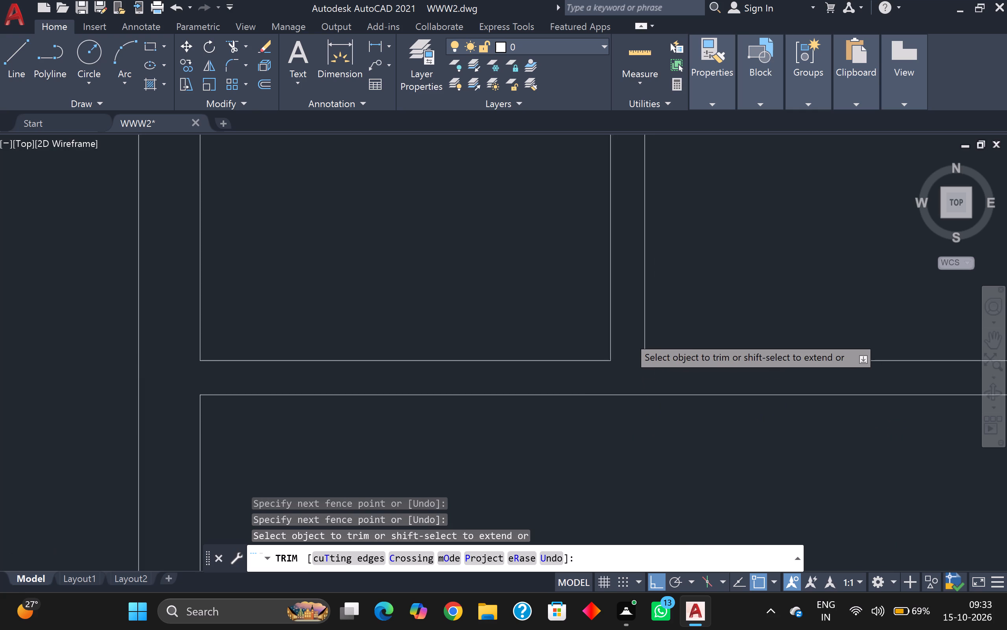
{"action": "scroll", "coordinate": [628, 336], "scroll_direction": "down", "scroll_amount": 4}
{"action": "scroll", "coordinate": [642, 365], "scroll_direction": "down", "scroll_amount": 3}
{"action": "middle_click_drag", "start_coordinate": [642, 365], "coordinate": [451, 469]}
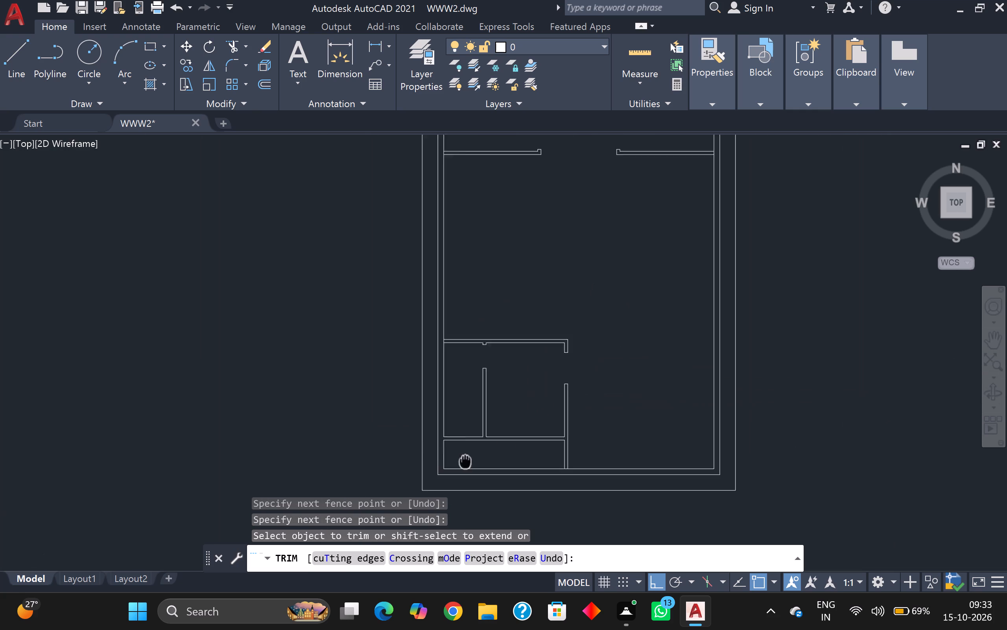
{"action": "middle_click_drag", "start_coordinate": [451, 469], "coordinate": [432, 476]}
{"action": "scroll", "coordinate": [527, 383], "scroll_direction": "down", "scroll_amount": 3}
{"action": "scroll", "coordinate": [528, 383], "scroll_direction": "up", "scroll_amount": 1}
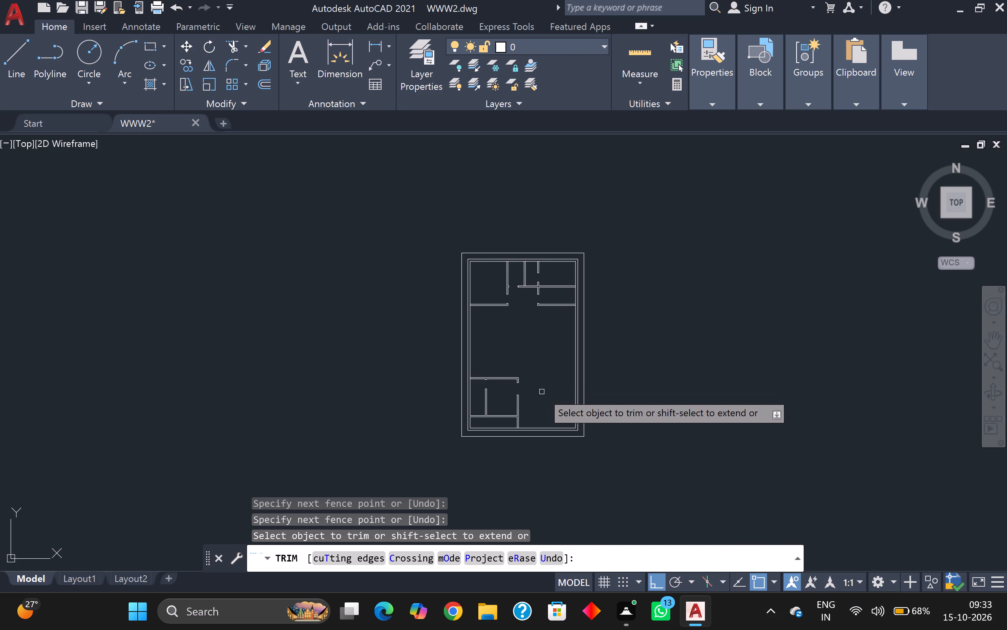
{"action": "scroll", "coordinate": [542, 394], "scroll_direction": "up", "scroll_amount": 2}
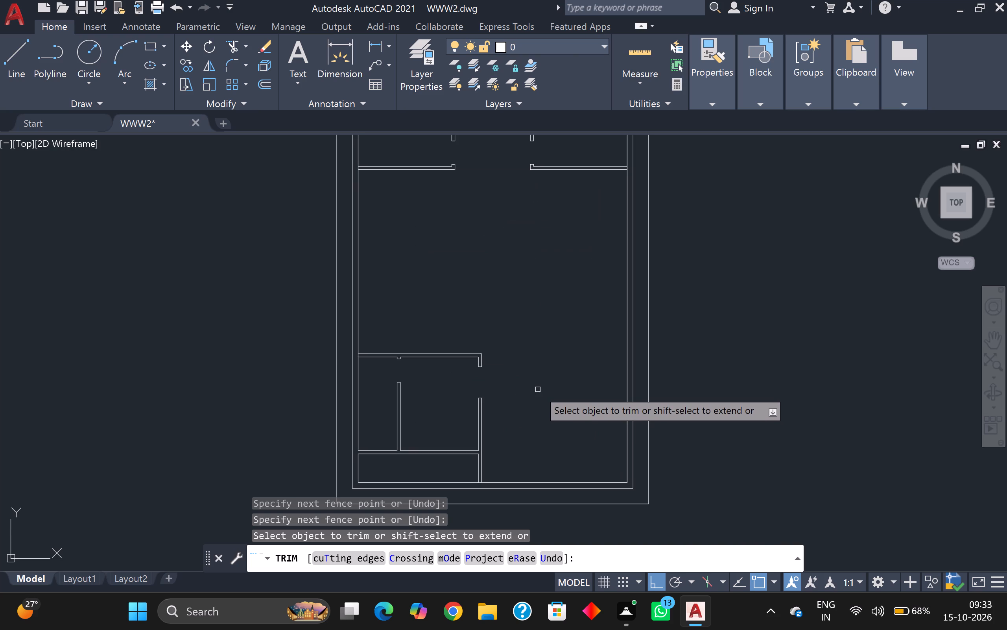
{"action": "key", "text": "Escape"}
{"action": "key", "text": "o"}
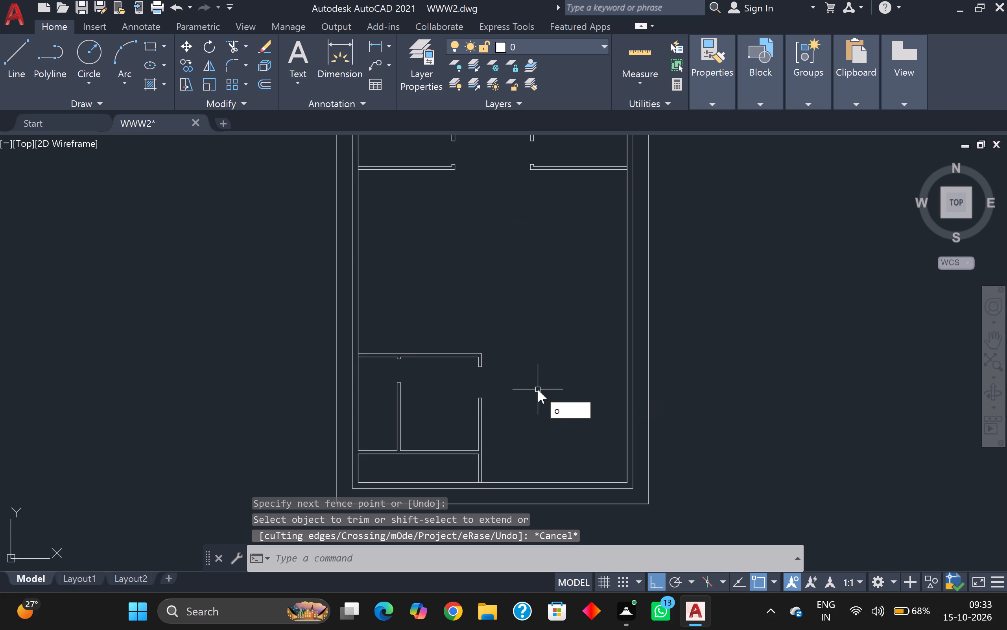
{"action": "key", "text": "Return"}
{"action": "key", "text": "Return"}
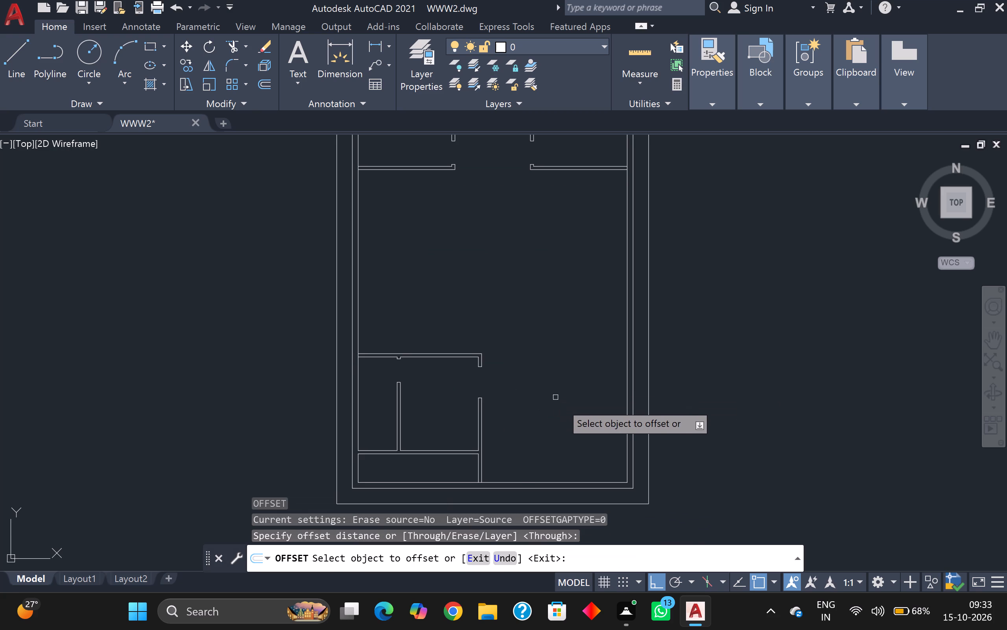
Draw a vertical line closing the right-face gap where the upper-right rooms' horizontal partition crosses the vertical partition with door openings.
{"action": "middle_click_drag", "start_coordinate": [571, 205], "coordinate": [527, 287]}
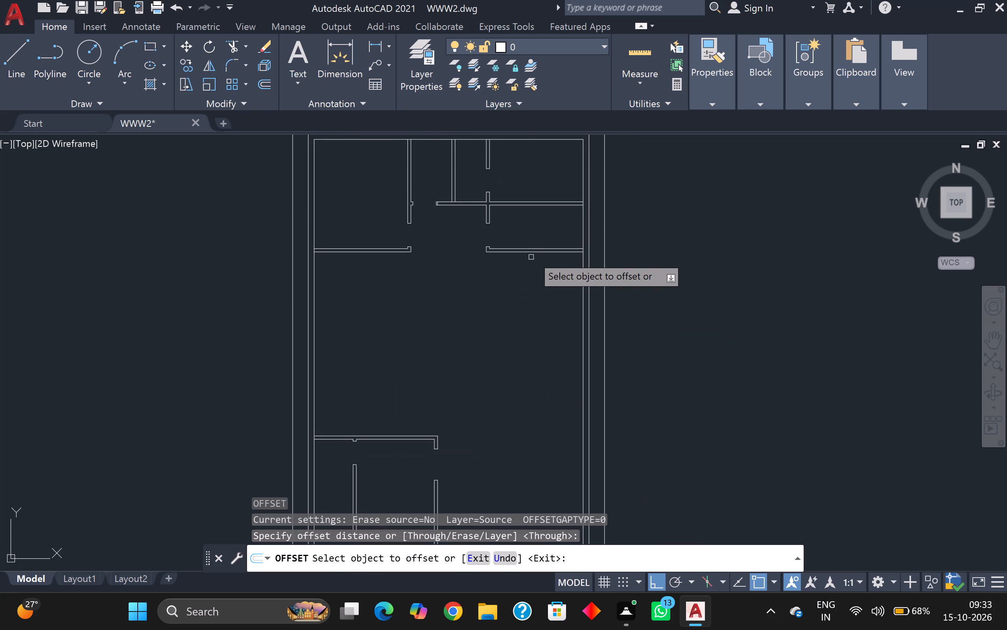
{"action": "scroll", "coordinate": [537, 263], "scroll_direction": "up", "scroll_amount": 2}
{"action": "scroll", "coordinate": [537, 264], "scroll_direction": "down", "scroll_amount": 3}
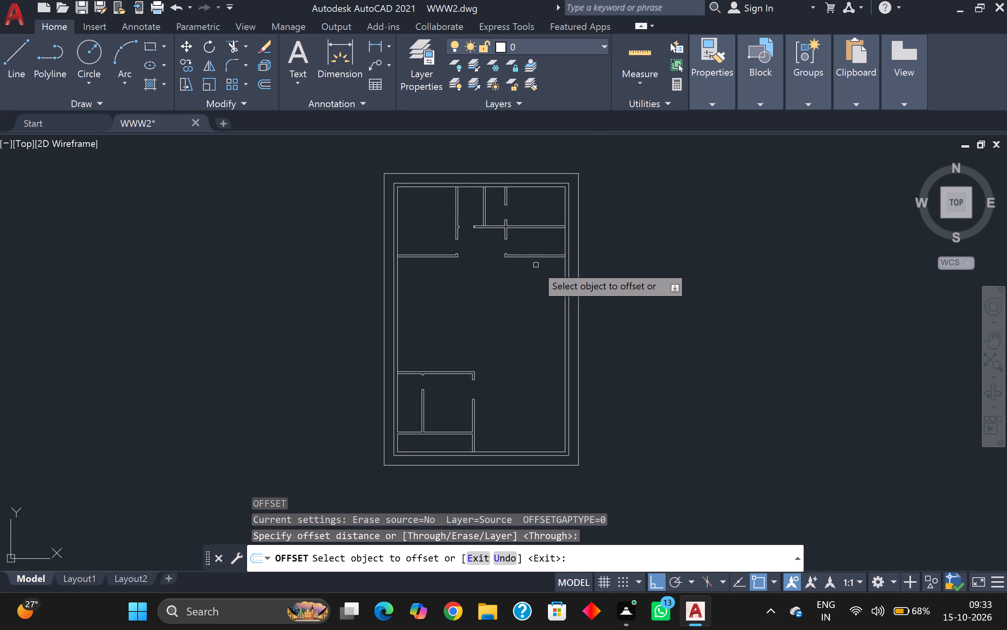
{"action": "scroll", "coordinate": [536, 265], "scroll_direction": "up", "scroll_amount": 1}
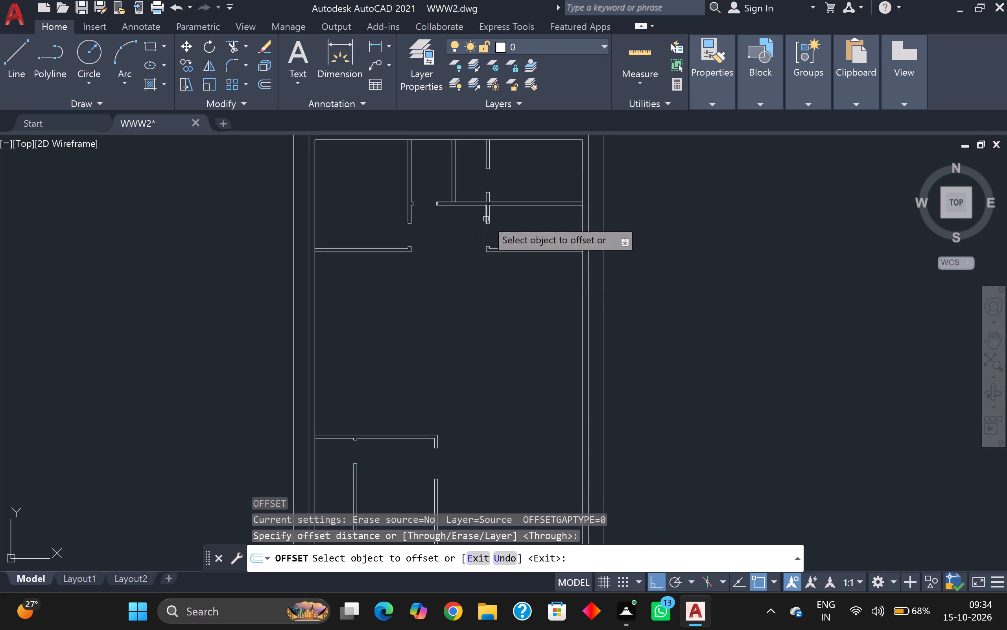
{"action": "scroll", "coordinate": [486, 218], "scroll_direction": "up", "scroll_amount": 3}
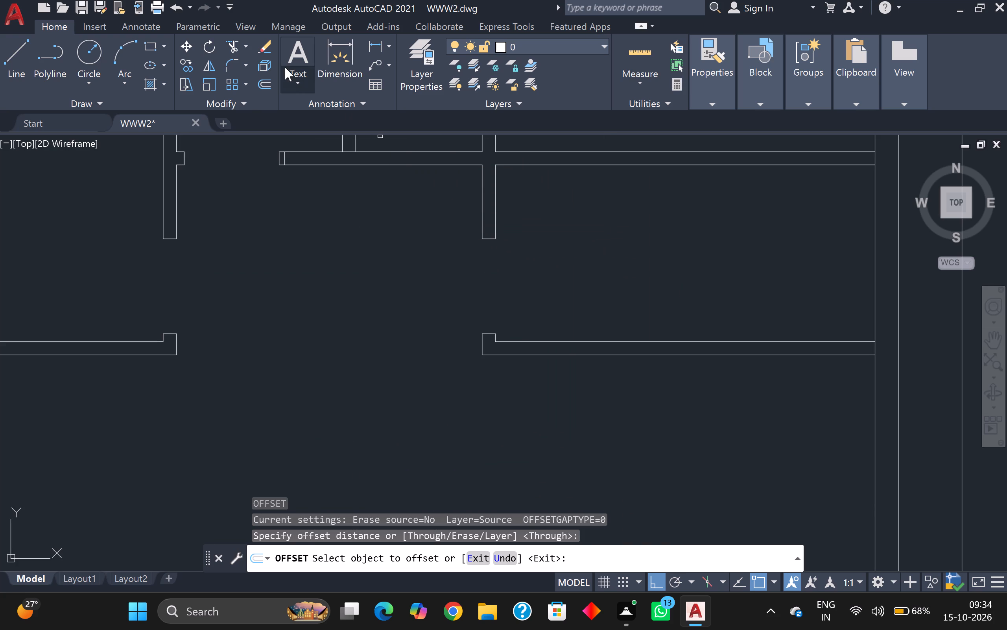
{"action": "left_click", "coordinate": [23, 55]}
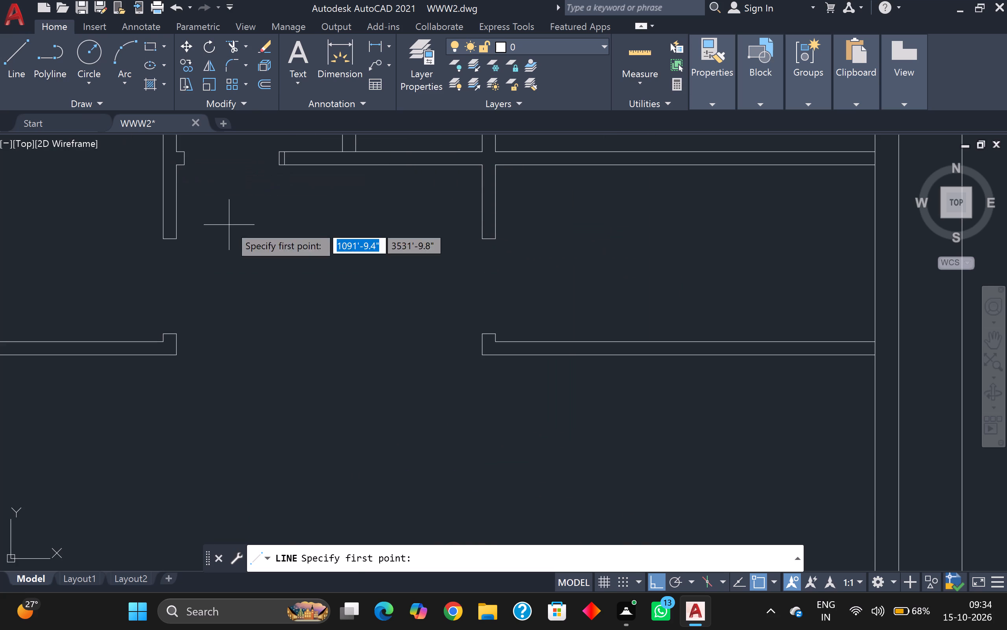
{"action": "middle_click_drag", "start_coordinate": [229, 225], "coordinate": [142, 373]}
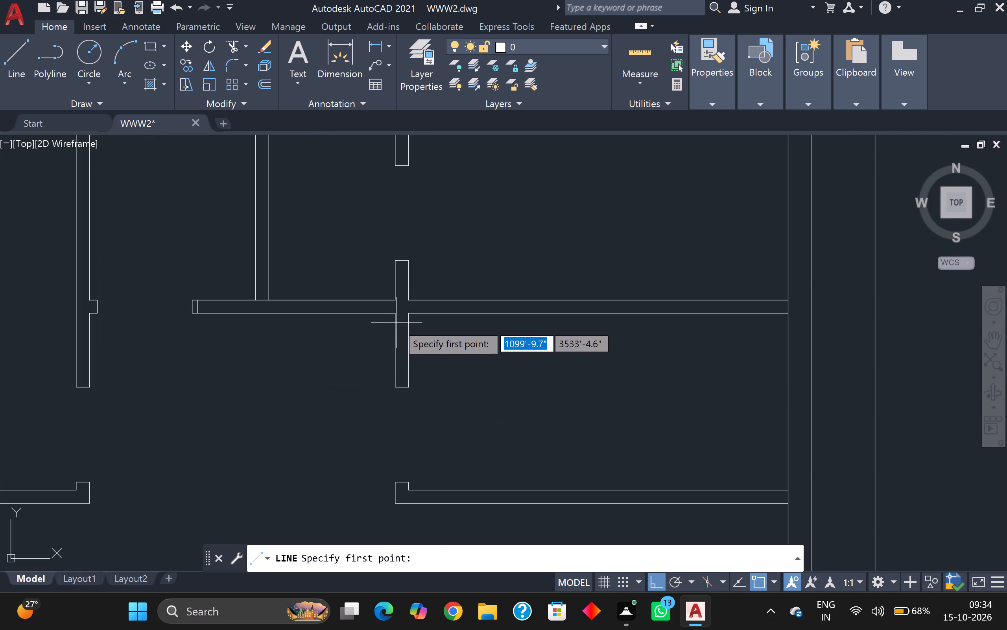
{"action": "scroll", "coordinate": [397, 323], "scroll_direction": "up", "scroll_amount": 3}
{"action": "left_click", "coordinate": [443, 283]}
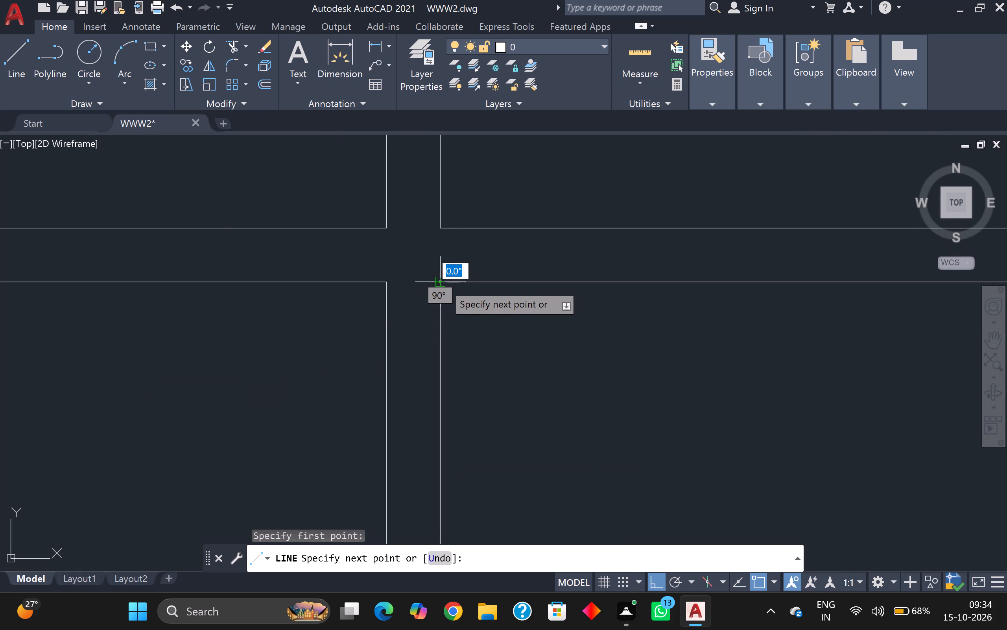
{"action": "scroll", "coordinate": [443, 283], "scroll_direction": "down", "scroll_amount": 1}
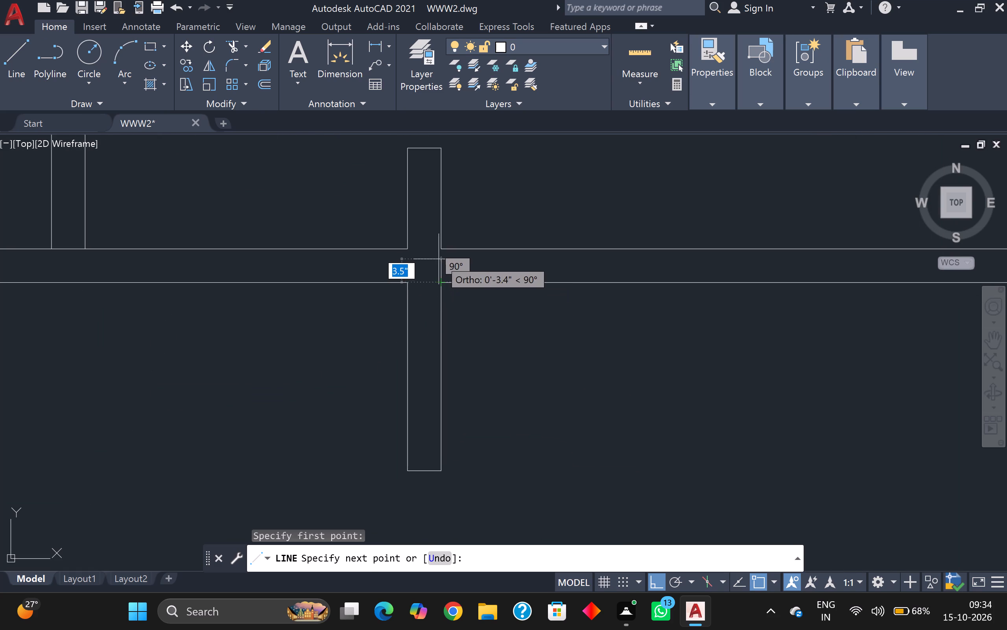
{"action": "left_click", "coordinate": [443, 253]}
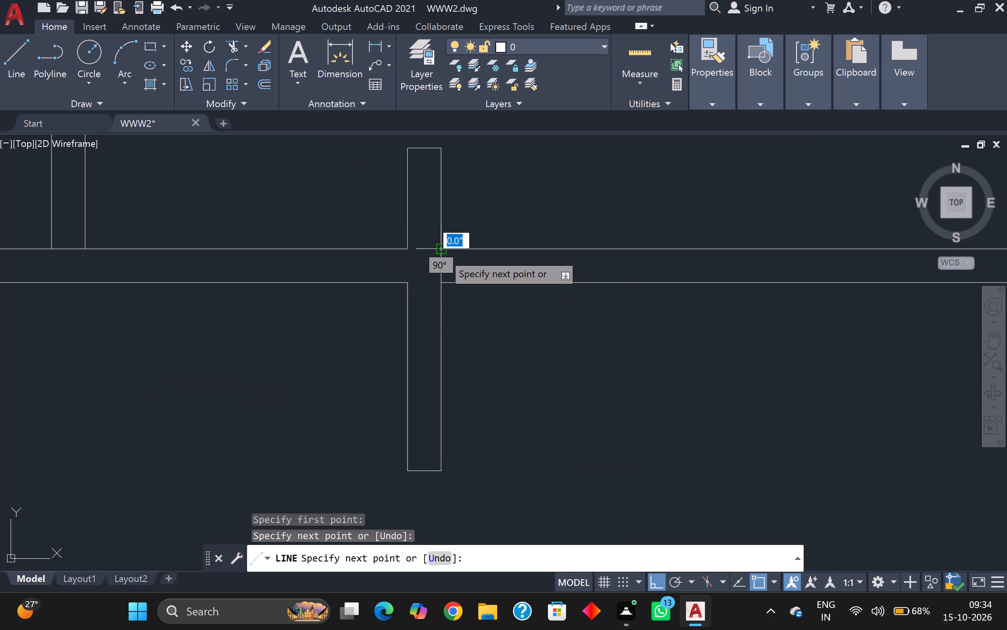
{"action": "key", "text": "Escape"}
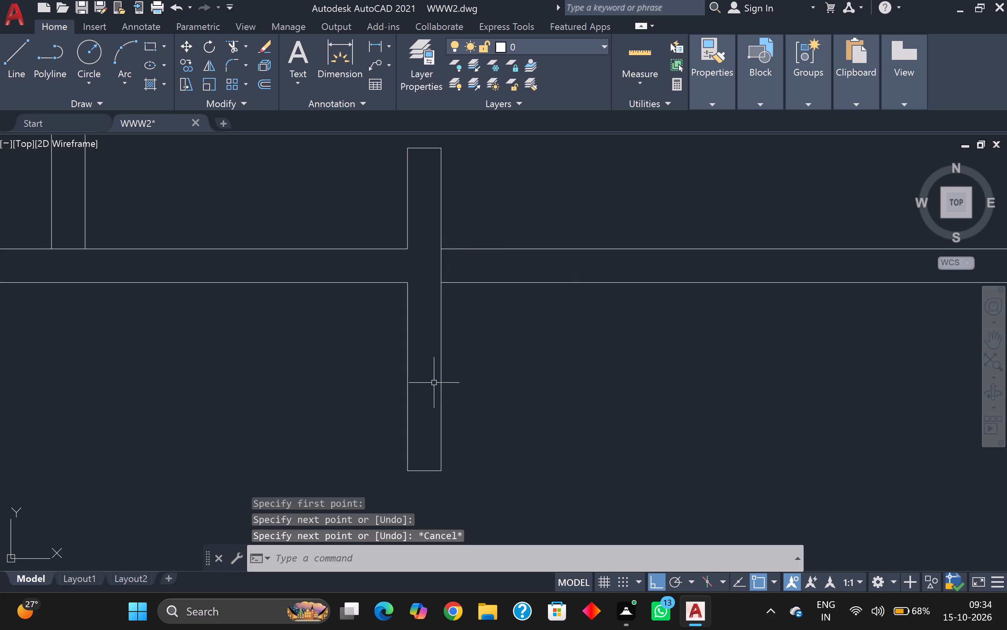
Trim away both horizontal partition lines on the right side of that crossing and the short vertical line between them.
{"action": "left_click", "coordinate": [233, 42]}
{"action": "left_click", "coordinate": [511, 195]}
{"action": "left_click", "coordinate": [533, 352]}
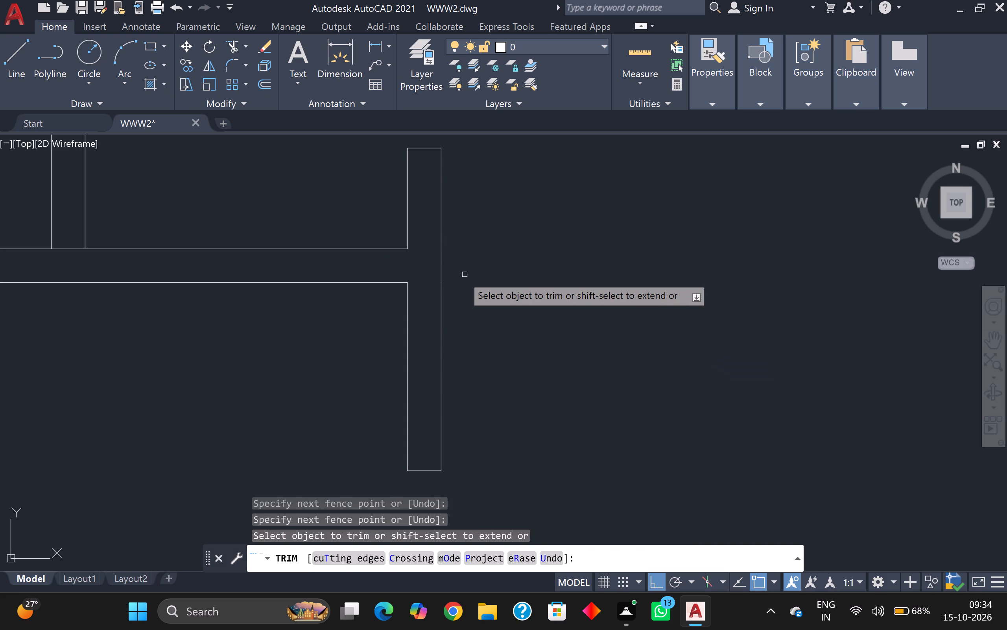
{"action": "left_click", "coordinate": [442, 270]}
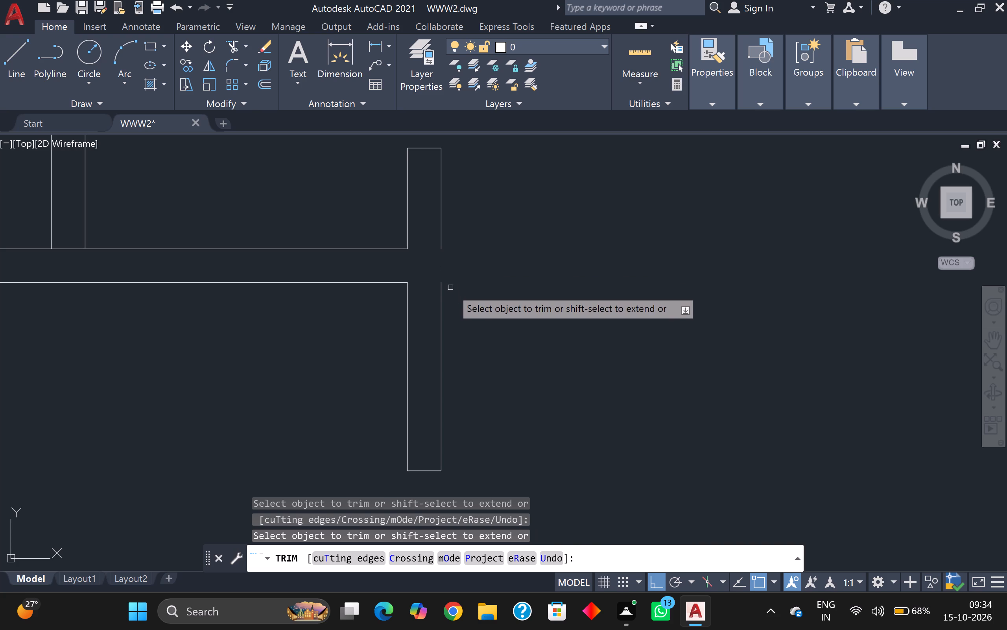
Examine the trimmed crossing in the upper-right rooms and the rest of the floor plan.
{"action": "left_click", "coordinate": [442, 298], "text": "shift"}
{"action": "scroll", "coordinate": [459, 292], "scroll_direction": "down", "scroll_amount": 3}
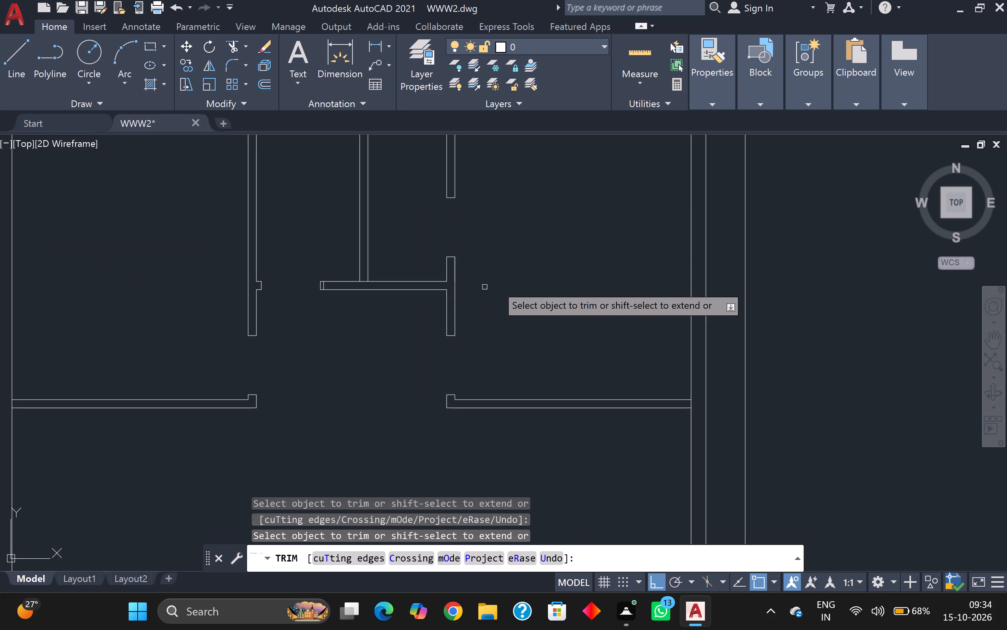
{"action": "scroll", "coordinate": [496, 282], "scroll_direction": "down", "scroll_amount": 2}
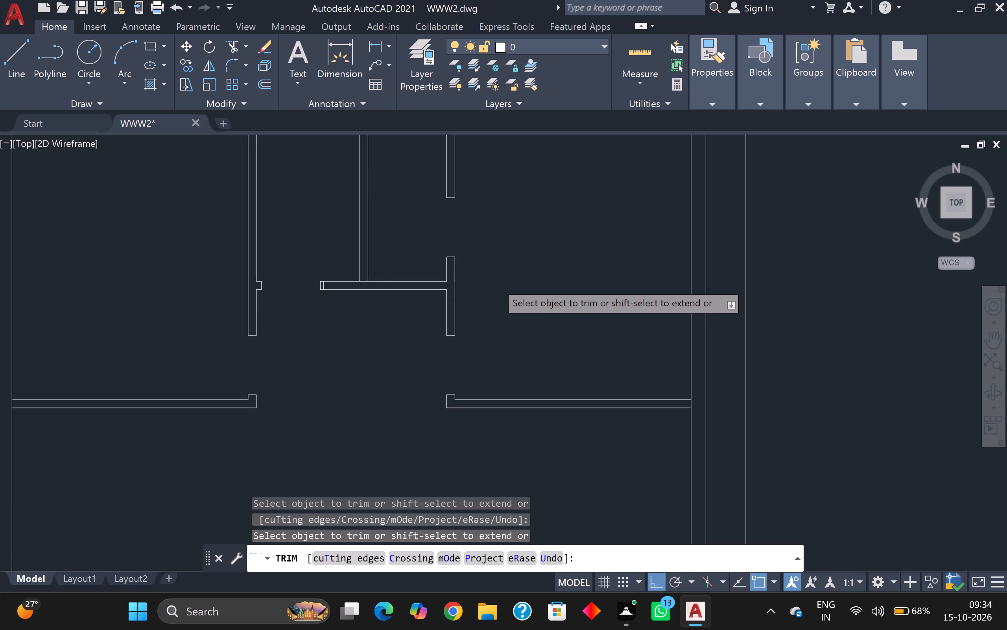
{"action": "scroll", "coordinate": [496, 282], "scroll_direction": "down", "scroll_amount": 1}
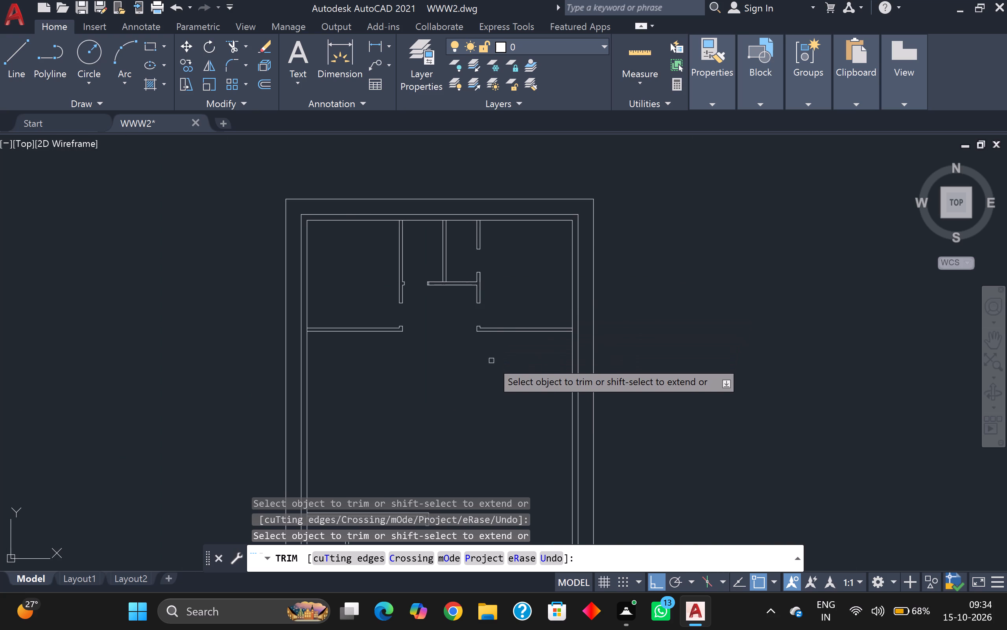
{"action": "scroll", "coordinate": [491, 361], "scroll_direction": "down", "scroll_amount": 3}
{"action": "middle_click_drag", "start_coordinate": [491, 366], "coordinate": [495, 333]}
{"action": "scroll", "coordinate": [495, 334], "scroll_direction": "up", "scroll_amount": 3}
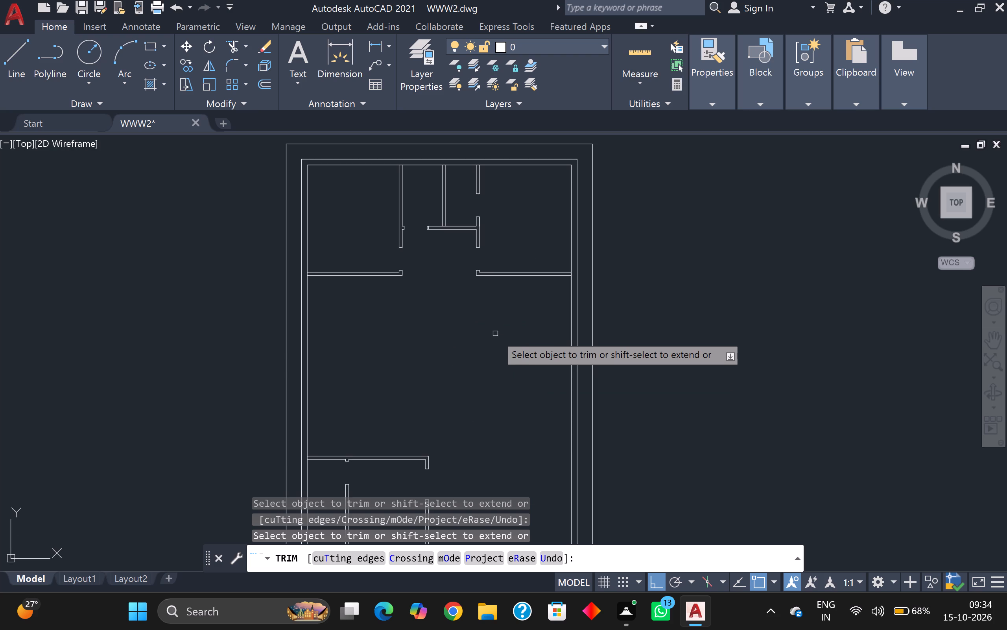
{"action": "key", "text": "Escape"}
Create a new horizontal partition with two offsets: 8' down from the lower line of the upper-right room's bottom partition, then 5" farther down.
{"action": "key", "text": "o"}
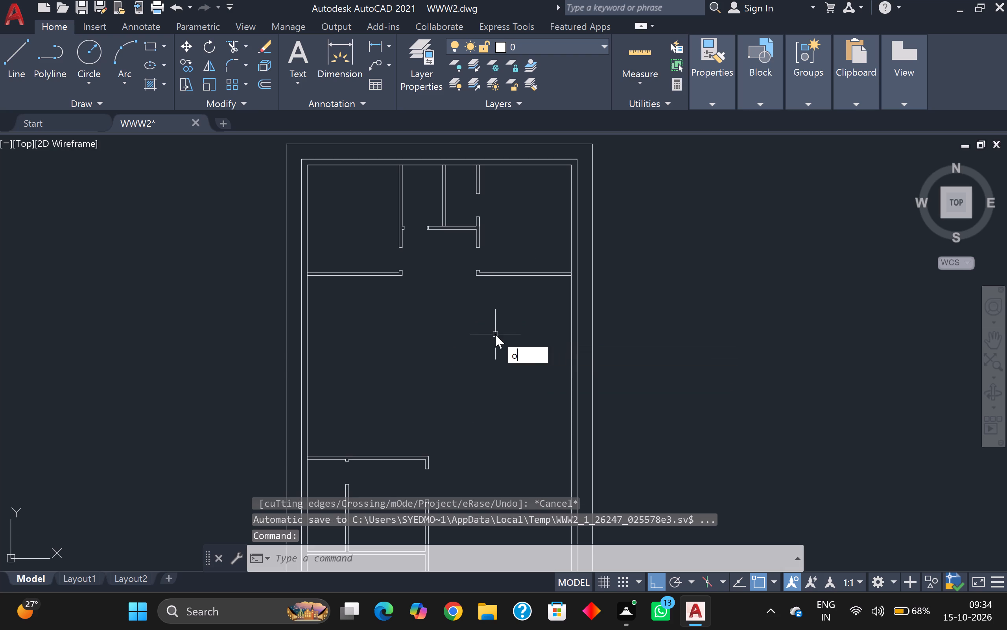
{"action": "key", "text": "Return"}
{"action": "key", "text": "Return"}
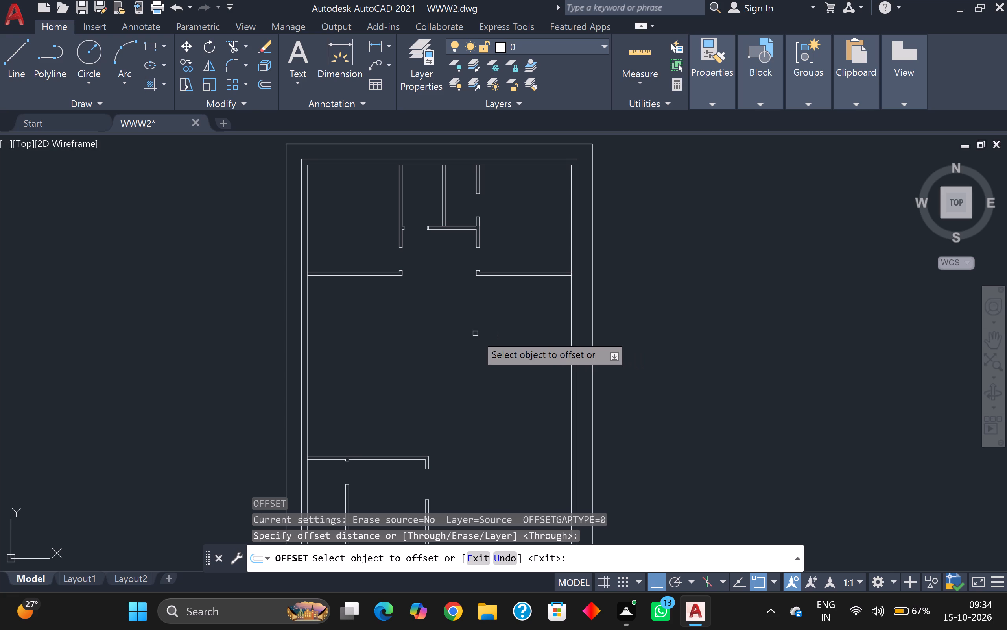
{"action": "scroll", "coordinate": [553, 282], "scroll_direction": "up", "scroll_amount": 4}
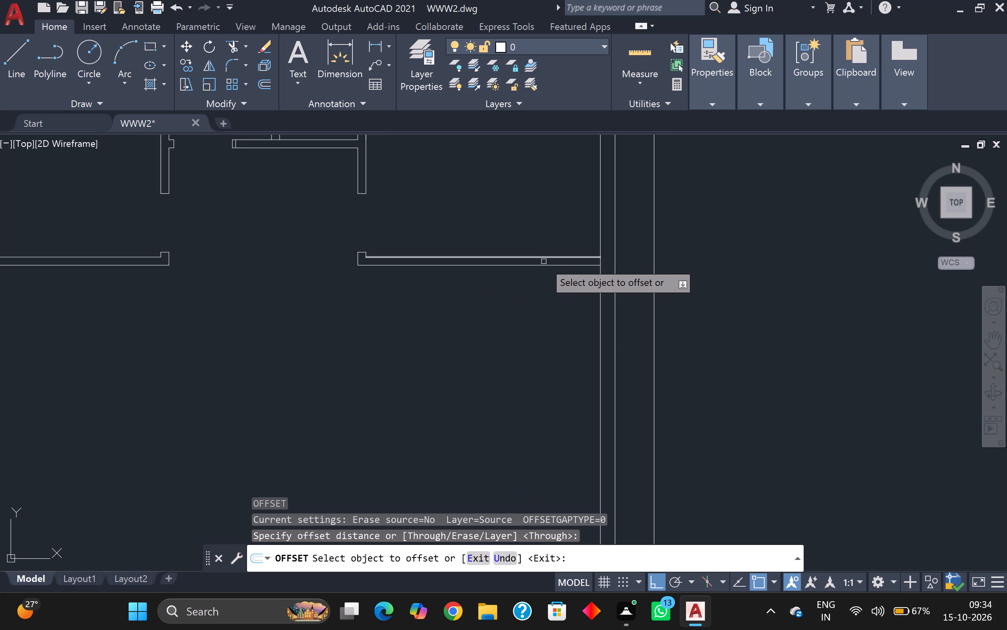
{"action": "scroll", "coordinate": [544, 269], "scroll_direction": "up", "scroll_amount": 1}
{"action": "left_click", "coordinate": [544, 263]}
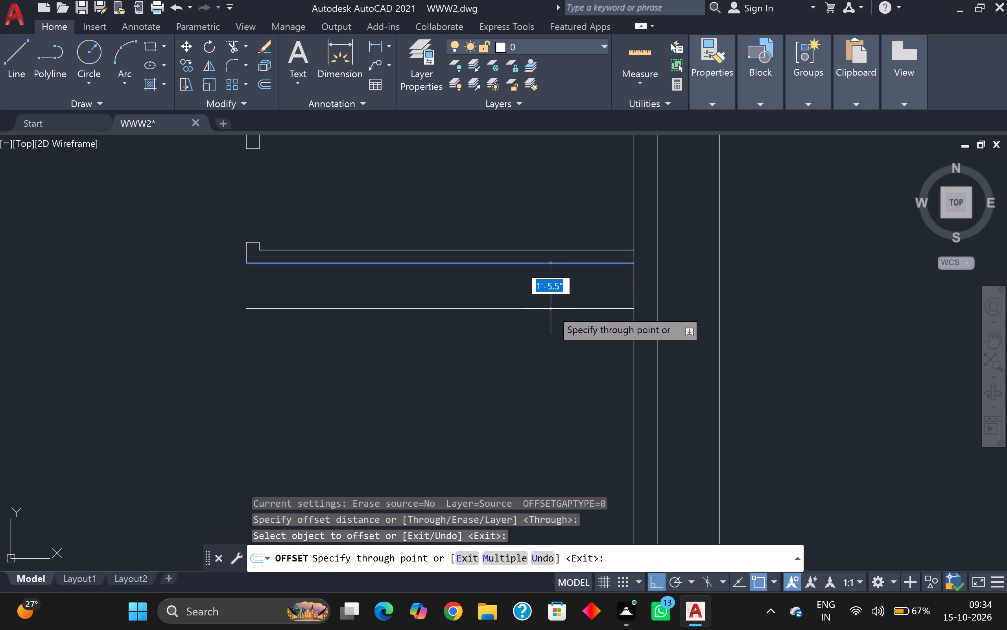
{"action": "type", "text": "8'"}
{"action": "key", "text": "Return"}
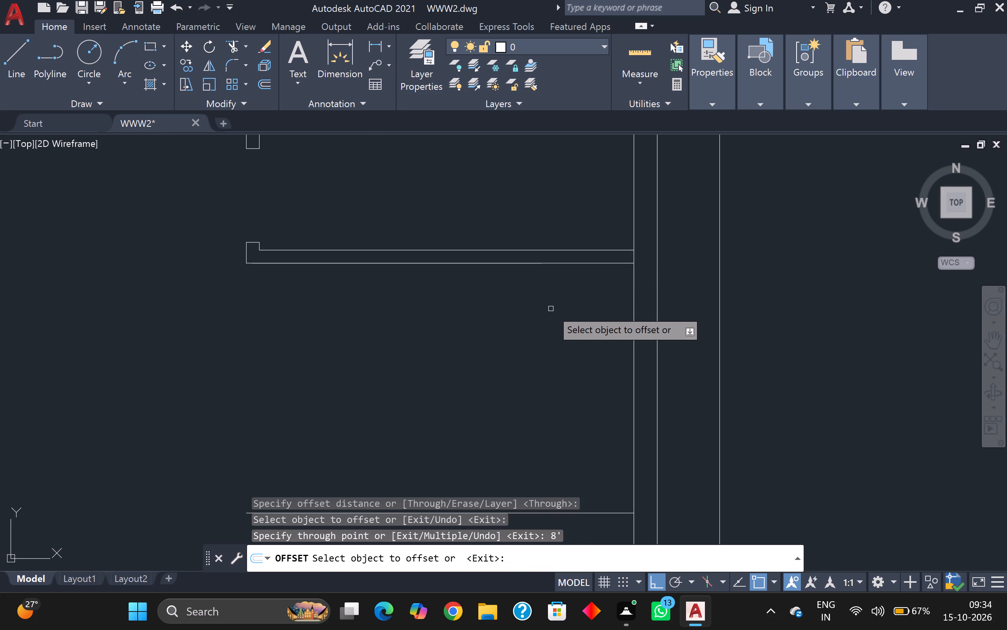
{"action": "scroll", "coordinate": [545, 307], "scroll_direction": "down", "scroll_amount": 4}
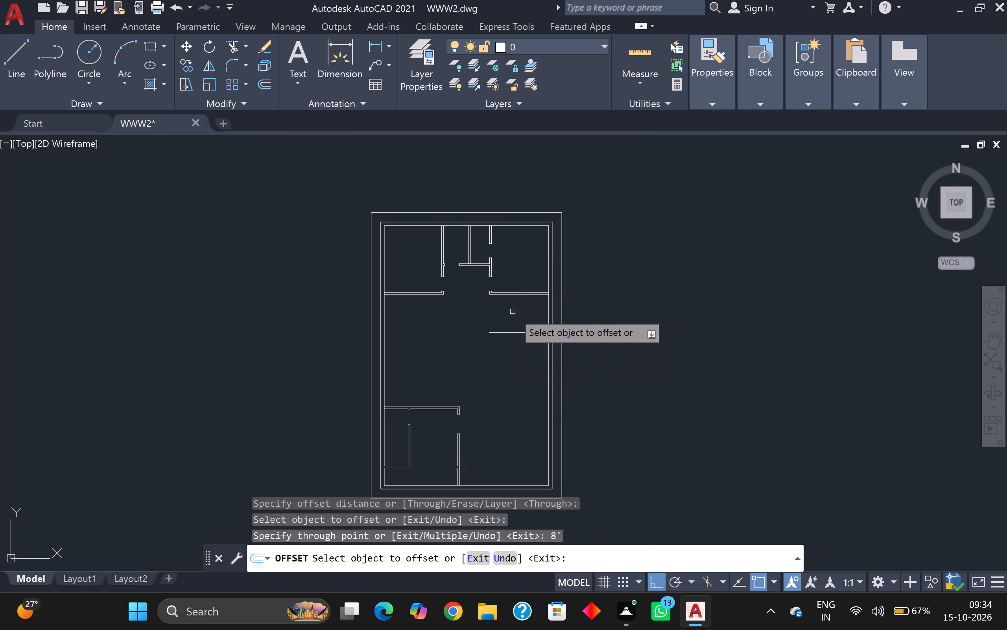
{"action": "scroll", "coordinate": [513, 311], "scroll_direction": "up", "scroll_amount": 1}
{"action": "scroll", "coordinate": [517, 319], "scroll_direction": "down", "scroll_amount": 2}
{"action": "scroll", "coordinate": [519, 339], "scroll_direction": "up", "scroll_amount": 2}
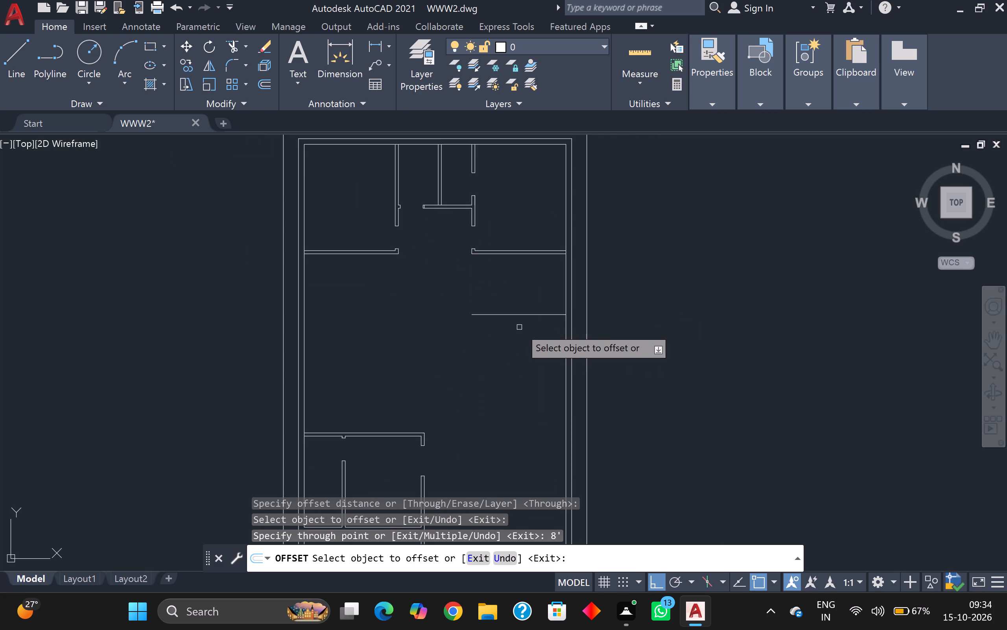
{"action": "left_click", "coordinate": [519, 314]}
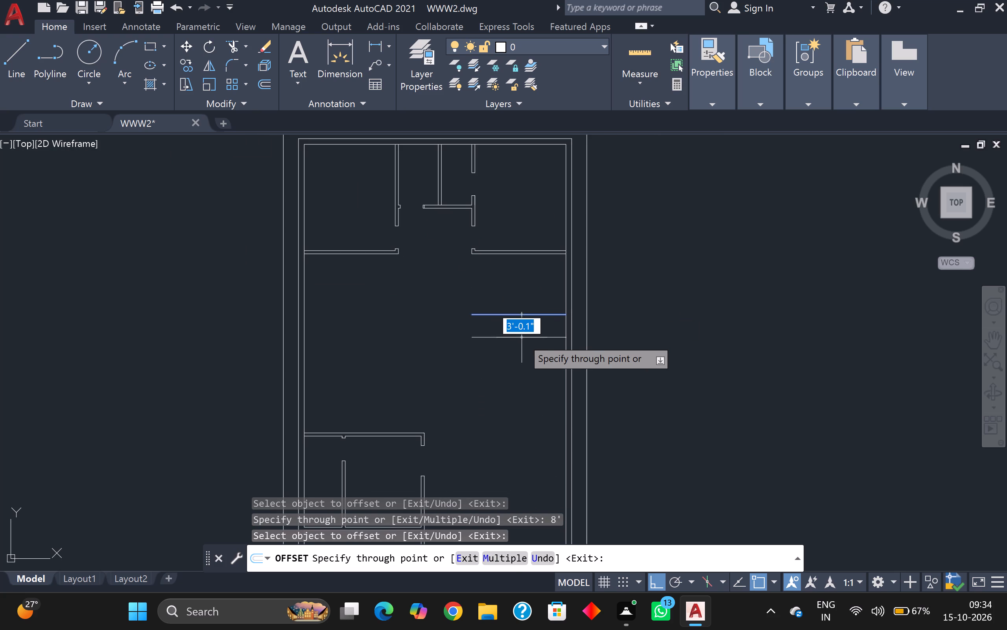
{"action": "key", "text": "5"}
{"action": "key", "text": "Return"}
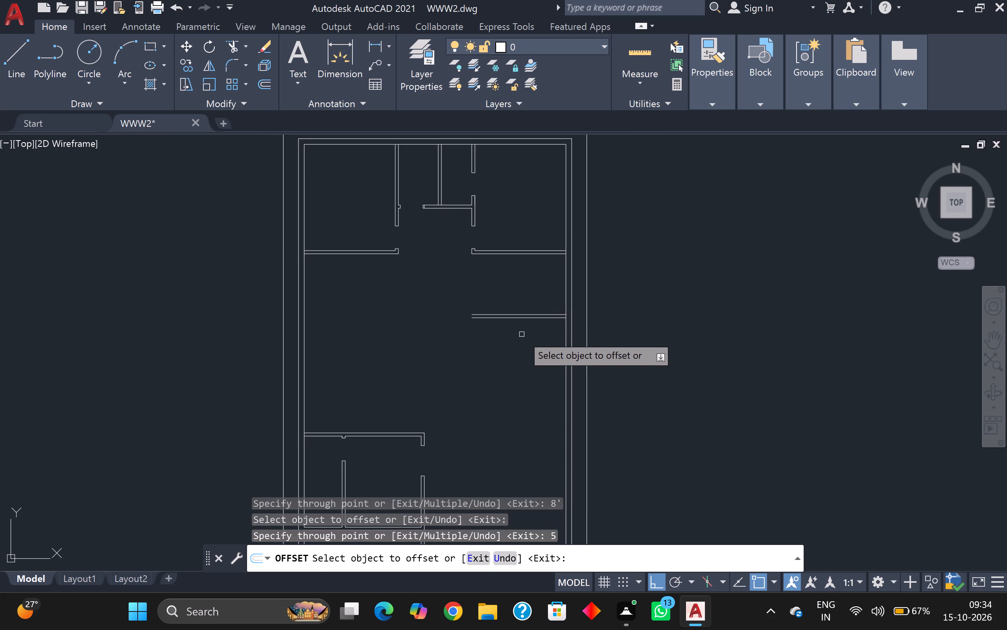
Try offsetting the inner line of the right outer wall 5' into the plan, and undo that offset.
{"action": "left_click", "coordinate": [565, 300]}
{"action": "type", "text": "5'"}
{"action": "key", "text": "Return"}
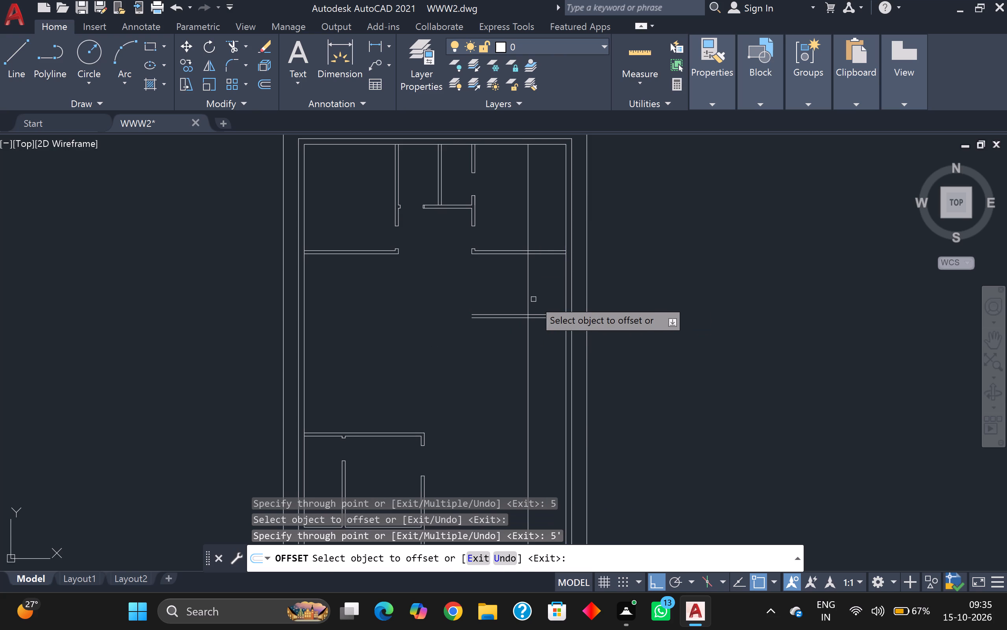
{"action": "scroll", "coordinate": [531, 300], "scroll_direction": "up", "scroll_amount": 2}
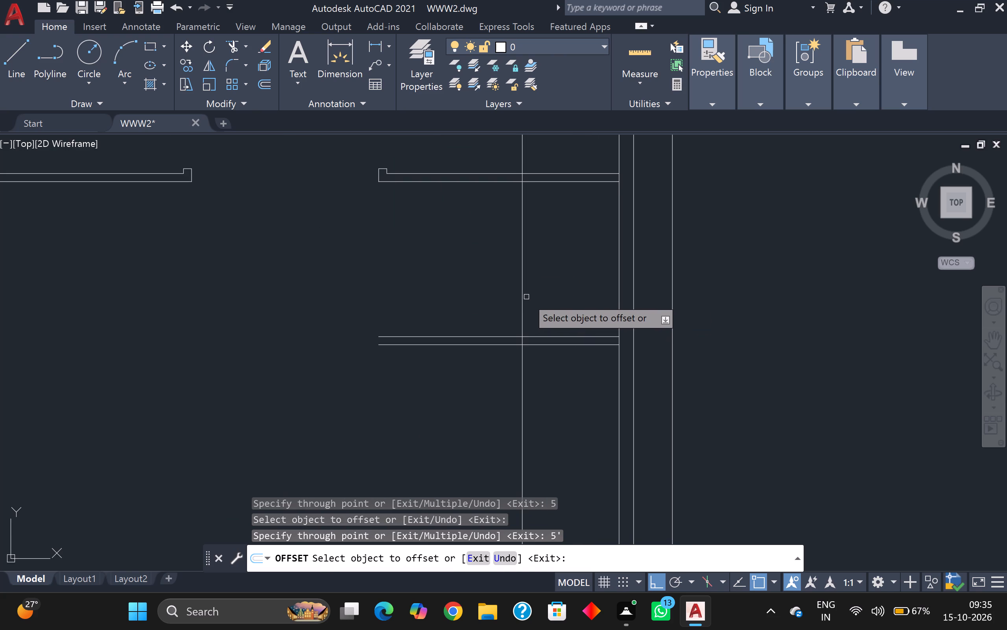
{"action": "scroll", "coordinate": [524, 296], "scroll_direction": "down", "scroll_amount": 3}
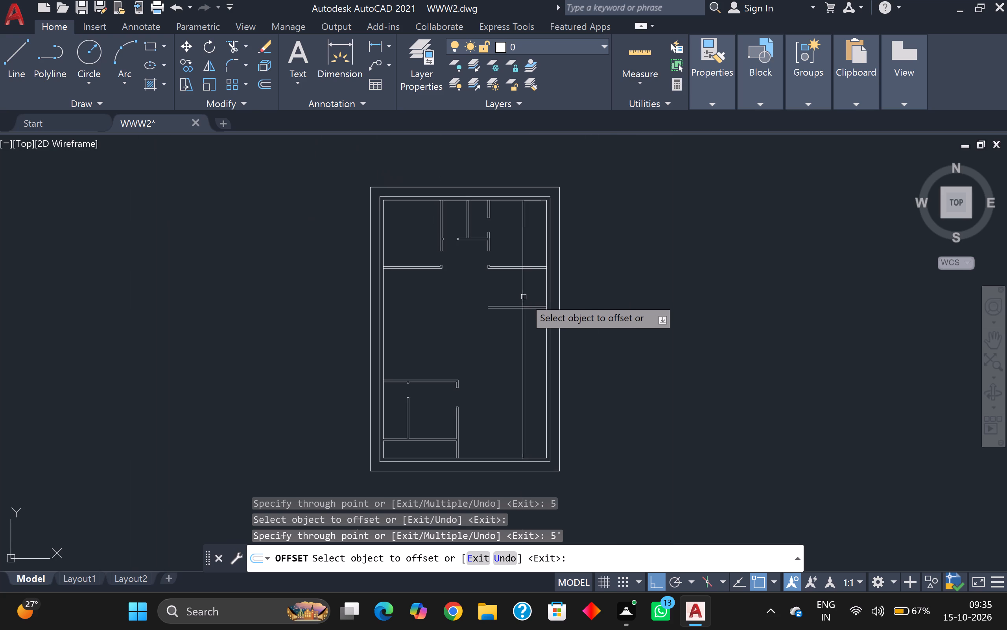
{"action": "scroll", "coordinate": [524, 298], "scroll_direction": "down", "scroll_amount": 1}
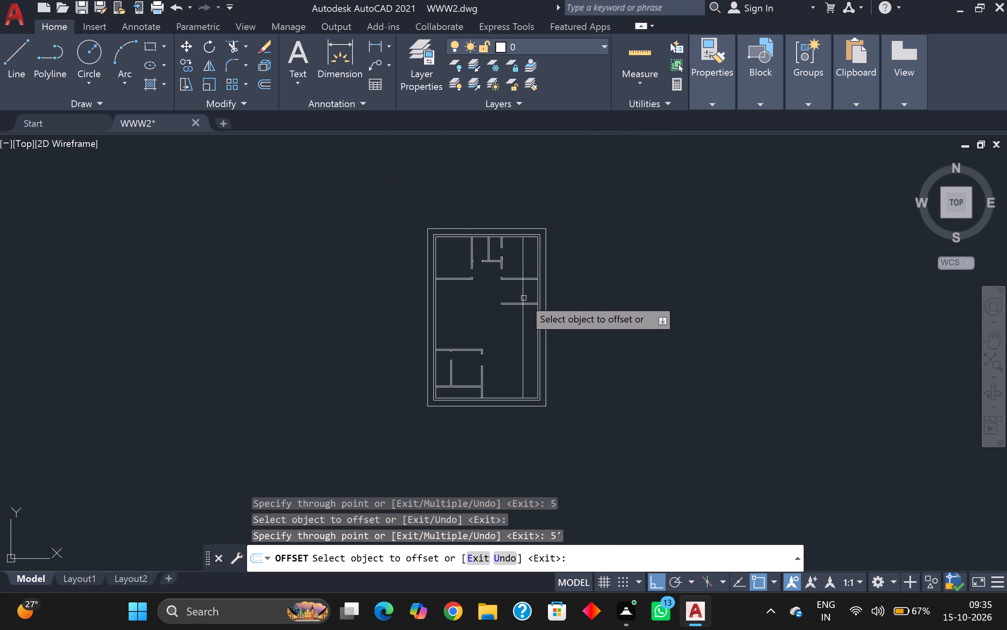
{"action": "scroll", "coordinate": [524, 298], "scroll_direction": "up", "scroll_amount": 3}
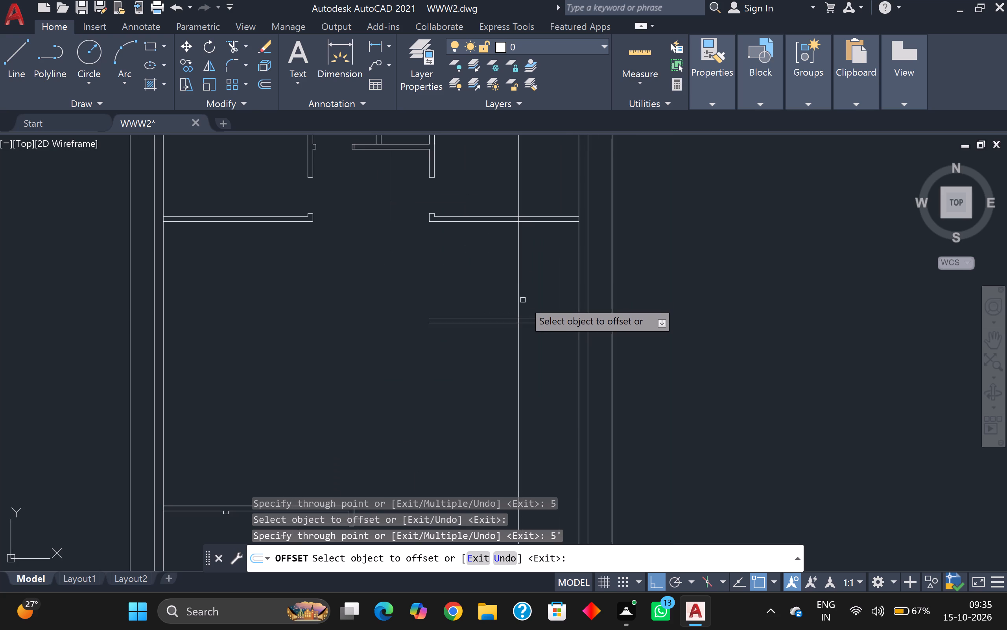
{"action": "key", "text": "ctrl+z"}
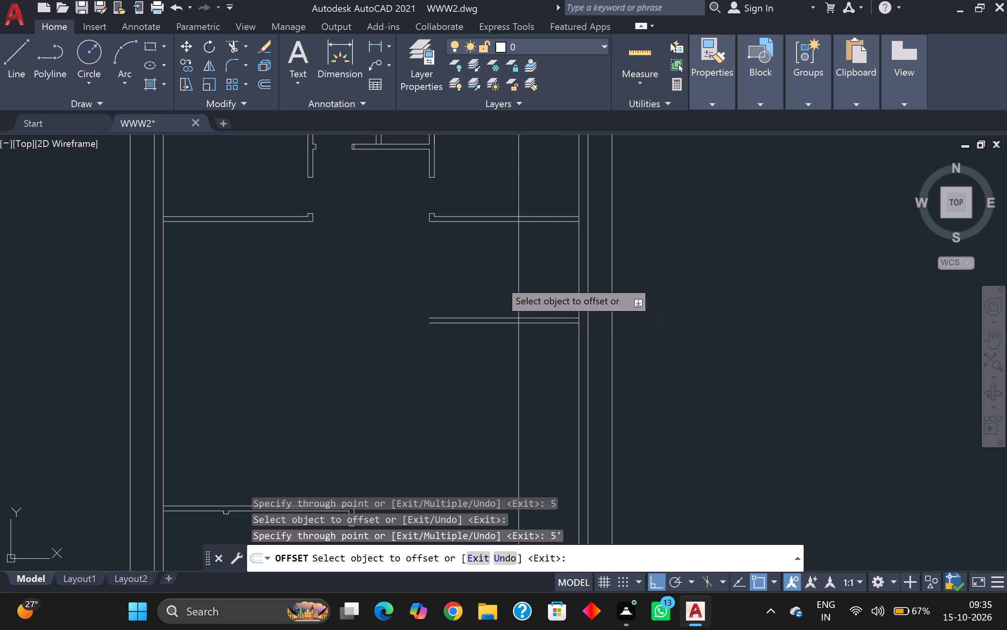
Create a vertical partition by offsetting the right outer wall's inner line 8' inward and that copy another 5" inward.
{"action": "key", "text": "o"}
{"action": "key", "text": "Return"}
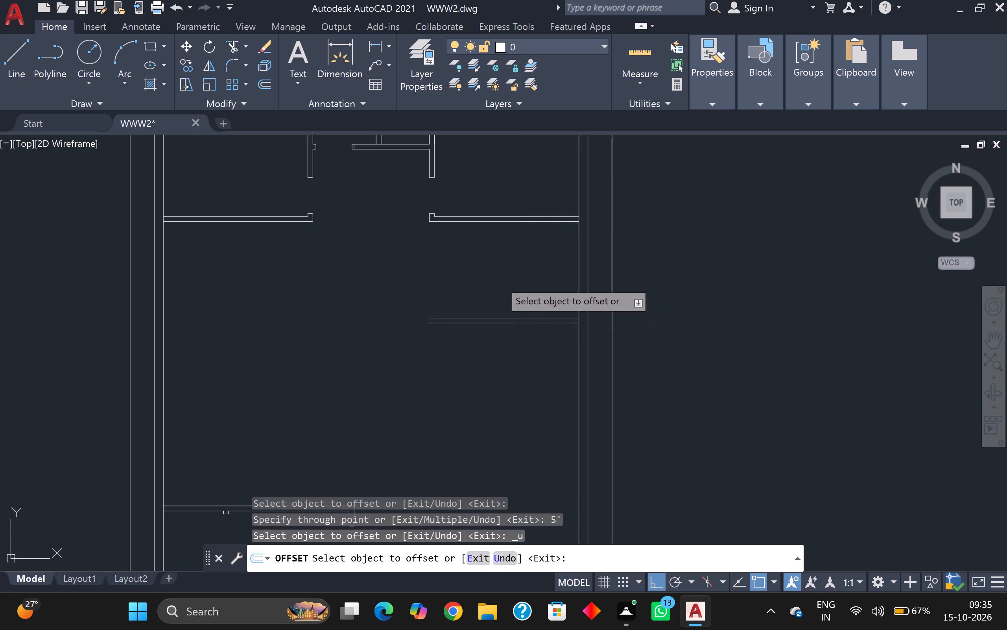
{"action": "key", "text": "Return"}
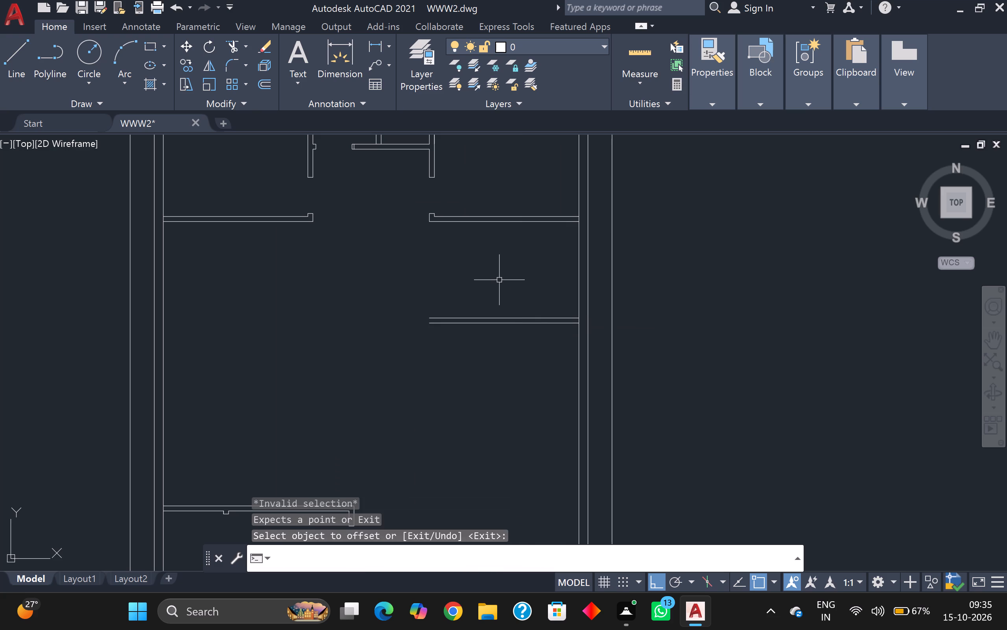
{"action": "key", "text": "space"}
{"action": "key", "text": "space"}
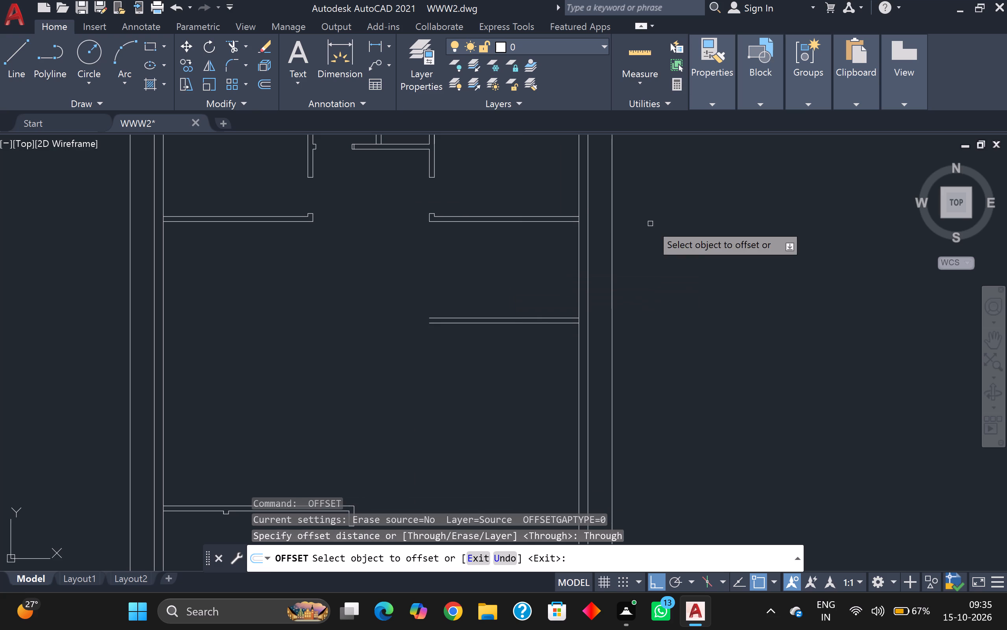
{"action": "left_click", "coordinate": [578, 242]}
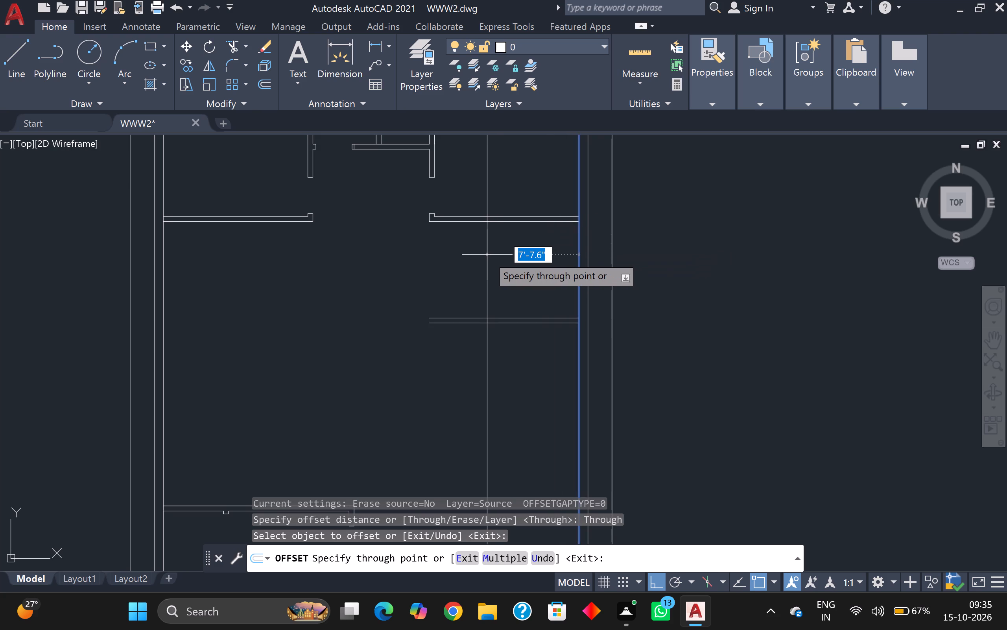
{"action": "type", "text": "2'"}
{"action": "key", "text": "BackSpace"}
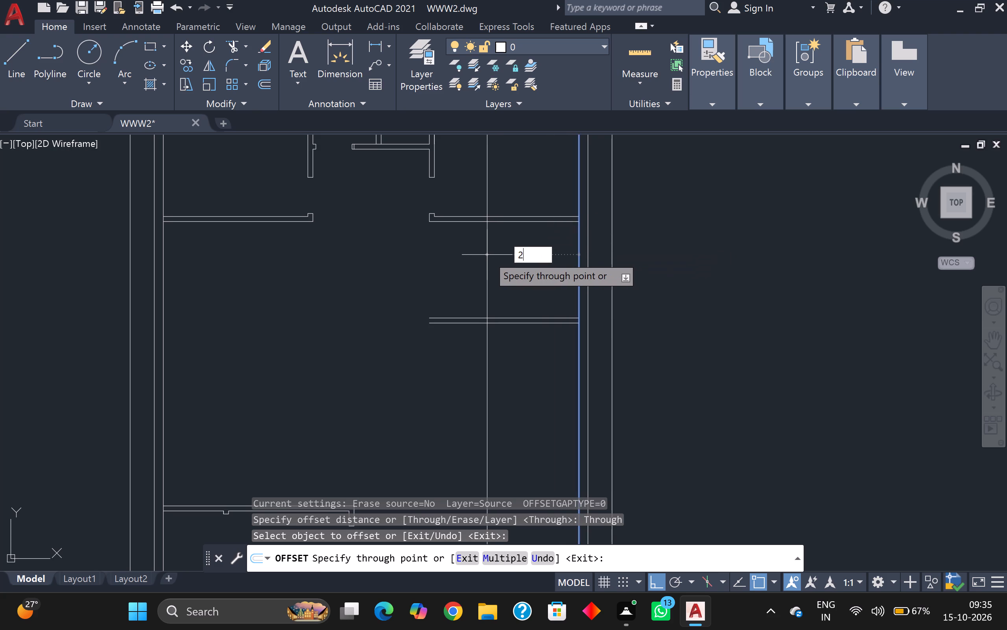
{"action": "key", "text": "BackSpace"}
{"action": "key", "text": "8"}
{"action": "key", "text": "apostrophe"}
{"action": "key", "text": "Return"}
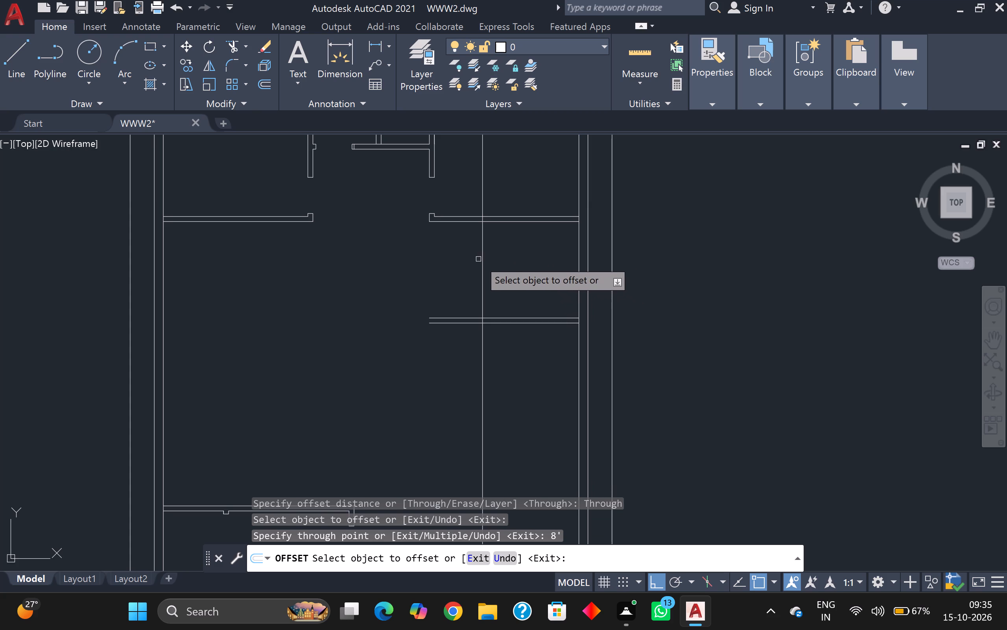
{"action": "left_click", "coordinate": [482, 261]}
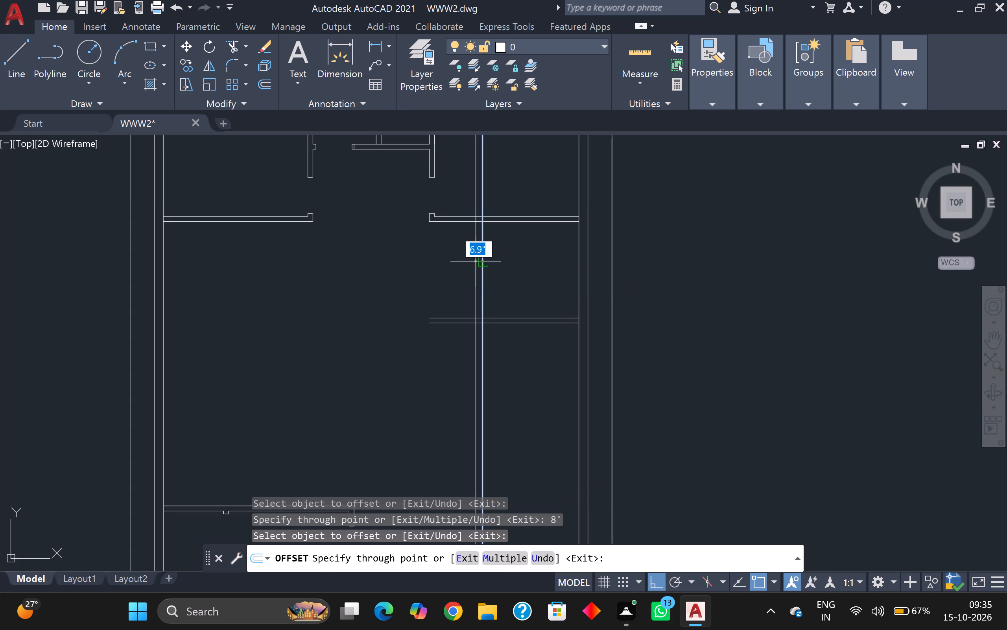
{"action": "key", "text": "5"}
{"action": "key", "text": "Return"}
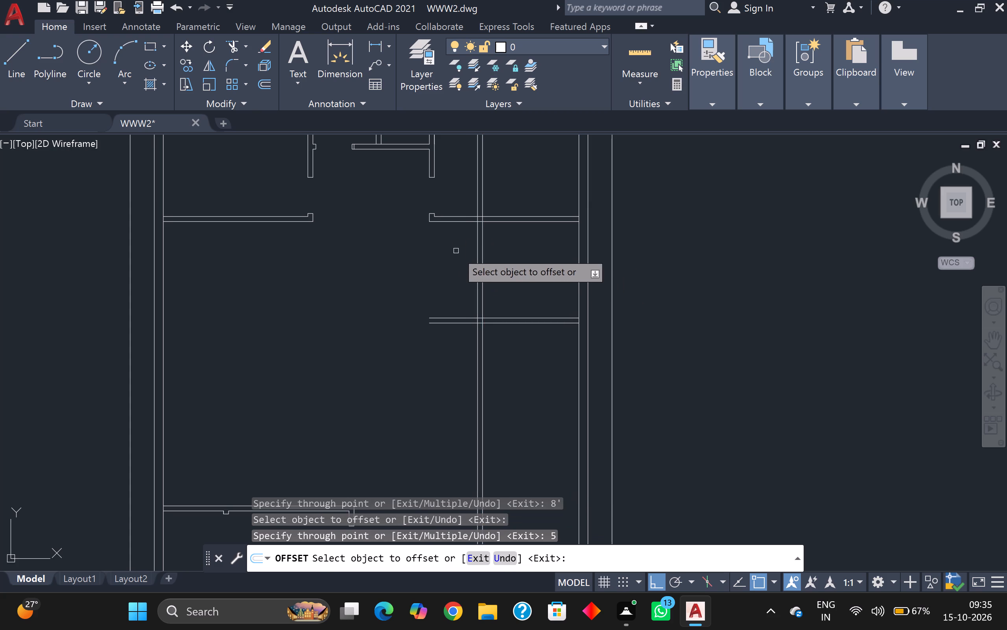
Trim the new vertical partition above and inside the upper-right room's bottom partition, plus that partition's lower line between the vertical faces.
{"action": "left_click", "coordinate": [236, 46]}
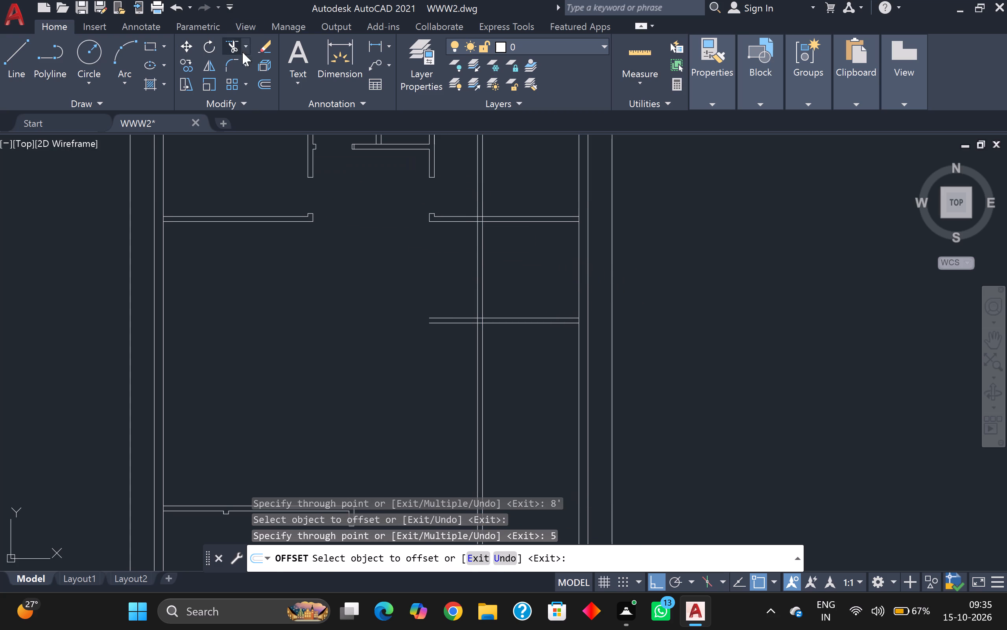
{"action": "left_click", "coordinate": [474, 186]}
{"action": "left_click", "coordinate": [503, 164]}
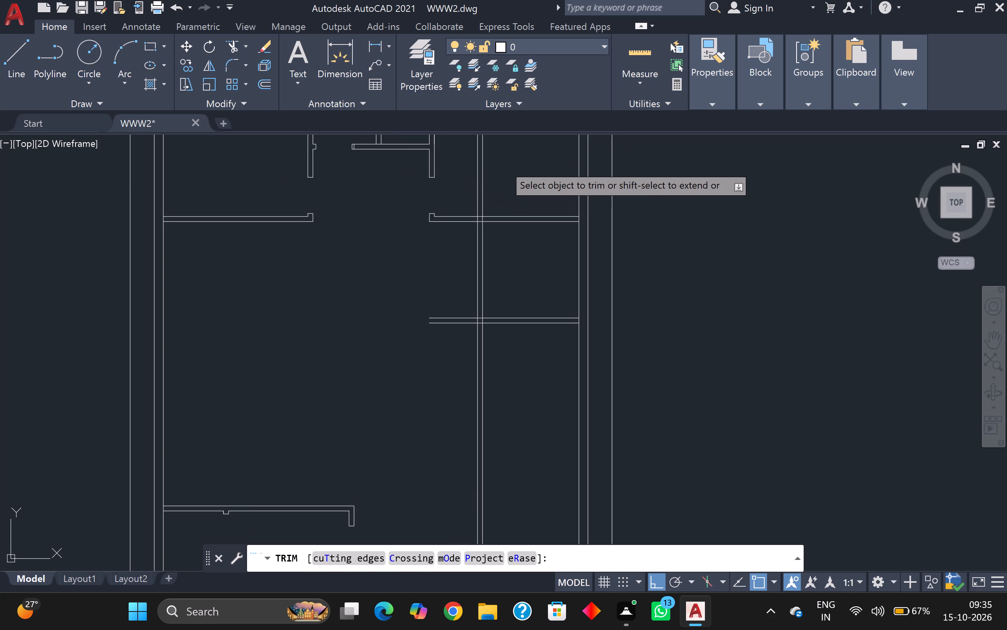
{"action": "left_click", "coordinate": [467, 182]}
{"action": "scroll", "coordinate": [469, 195], "scroll_direction": "up", "scroll_amount": 4}
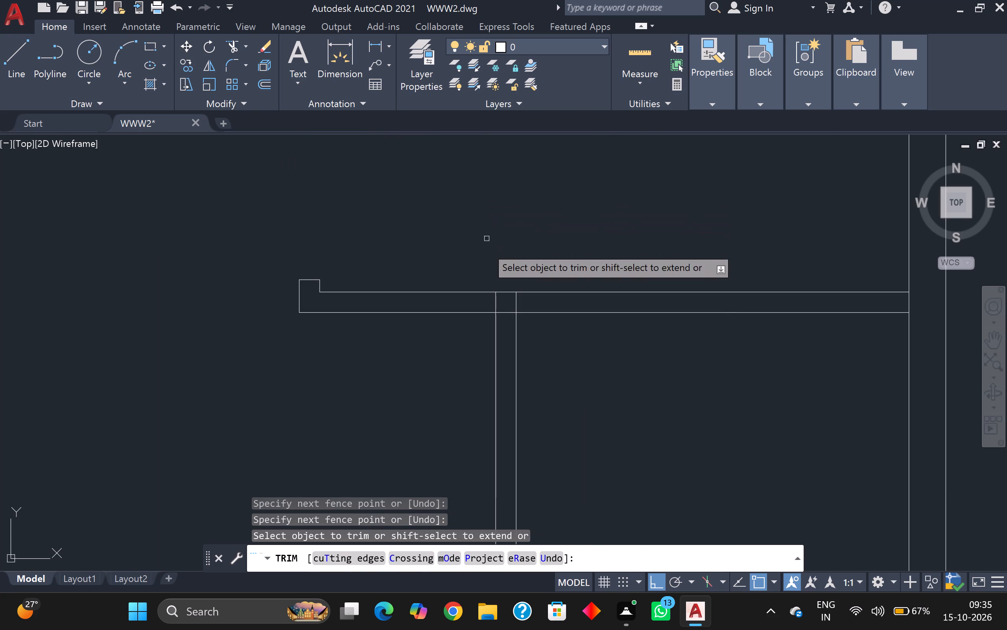
{"action": "scroll", "coordinate": [487, 297], "scroll_direction": "up", "scroll_amount": 2}
{"action": "left_click", "coordinate": [483, 308]}
{"action": "left_click", "coordinate": [525, 310]}
{"action": "left_click_drag", "start_coordinate": [525, 310], "coordinate": [527, 314]}
{"action": "left_click", "coordinate": [529, 352]}
{"action": "left_click", "coordinate": [529, 327]}
{"action": "left_click", "coordinate": [537, 321]}
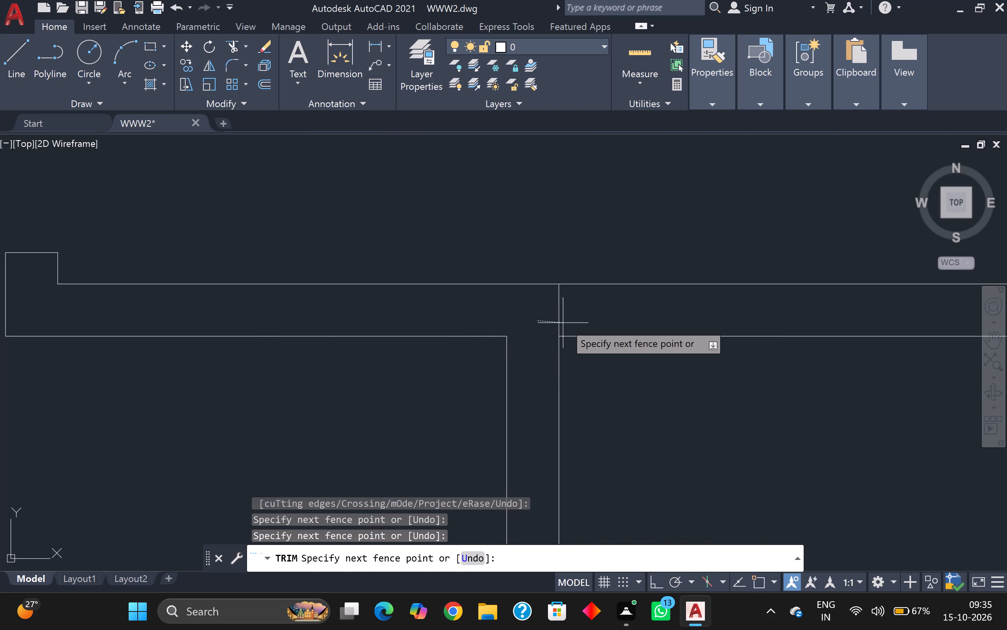
{"action": "left_click", "coordinate": [569, 321]}
Examine the whole floor plan, including the new partitions along the right side and the upper rooms.
{"action": "scroll", "coordinate": [566, 296], "scroll_direction": "down", "scroll_amount": 4}
{"action": "scroll", "coordinate": [540, 213], "scroll_direction": "down", "scroll_amount": 3}
{"action": "middle_click_drag", "start_coordinate": [539, 213], "coordinate": [551, 250]}
{"action": "scroll", "coordinate": [552, 253], "scroll_direction": "down", "scroll_amount": 1}
{"action": "middle_click_drag", "start_coordinate": [551, 250], "coordinate": [562, 298]}
{"action": "scroll", "coordinate": [559, 283], "scroll_direction": "down", "scroll_amount": 3}
{"action": "scroll", "coordinate": [559, 281], "scroll_direction": "up", "scroll_amount": 4}
{"action": "scroll", "coordinate": [558, 275], "scroll_direction": "down", "scroll_amount": 3}
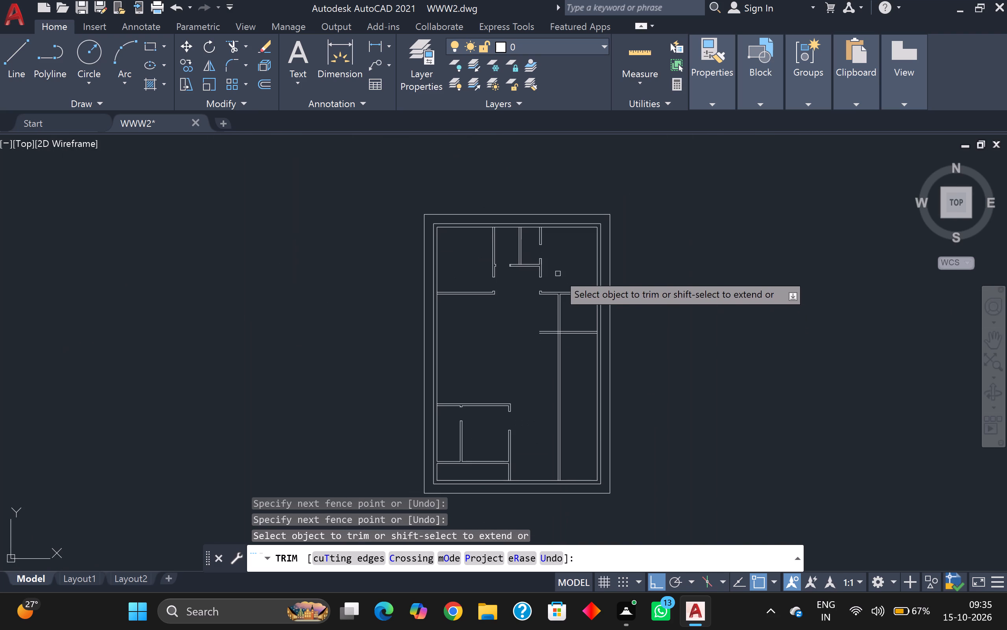
{"action": "scroll", "coordinate": [541, 263], "scroll_direction": "up", "scroll_amount": 5}
{"action": "scroll", "coordinate": [549, 259], "scroll_direction": "down", "scroll_amount": 6}
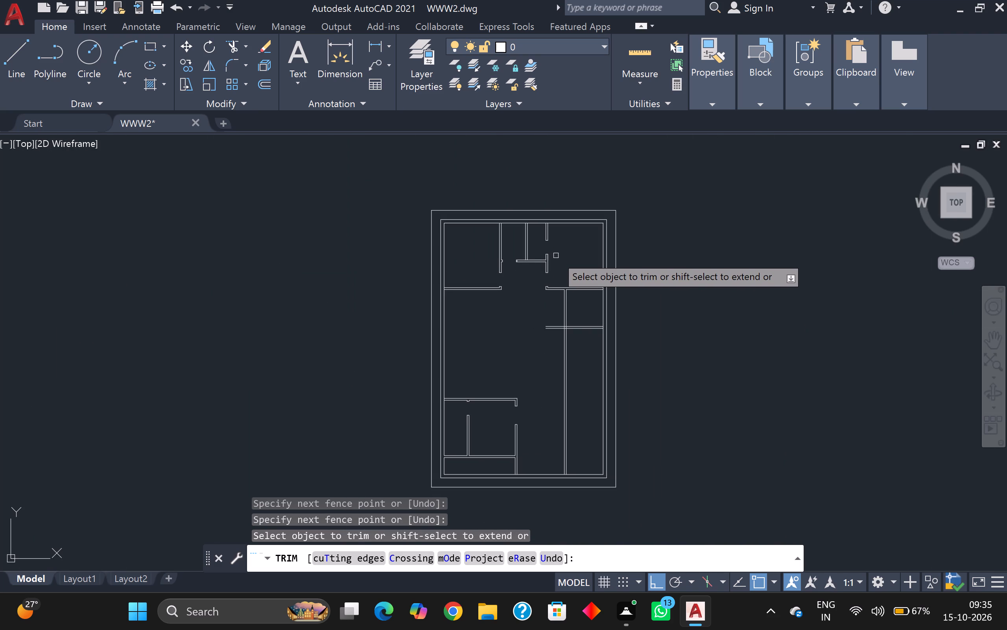
{"action": "scroll", "coordinate": [520, 248], "scroll_direction": "up", "scroll_amount": 2}
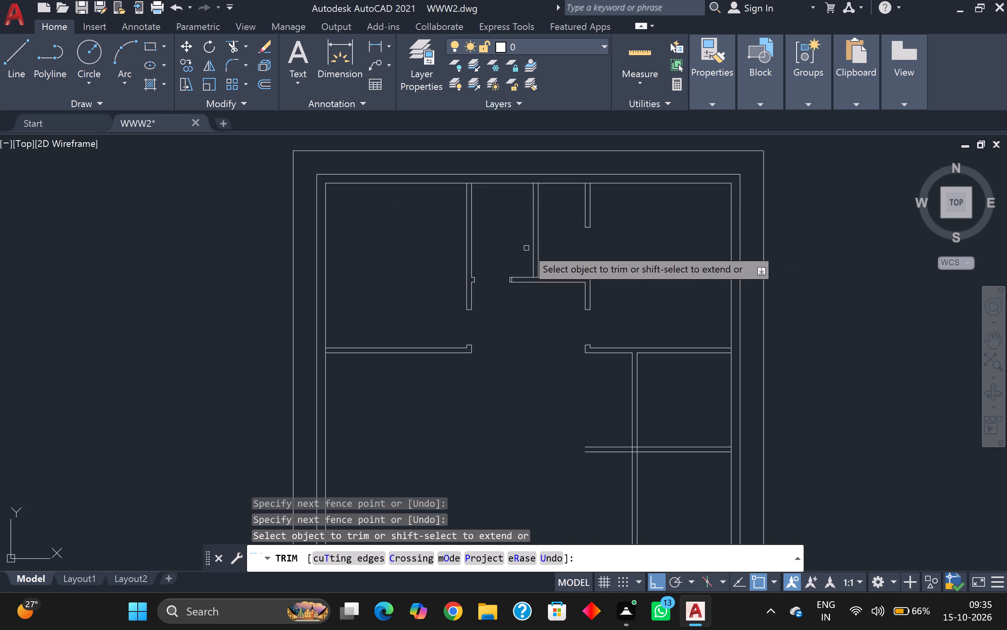
Trim the right-side vertical partition below the horizontal partition, and the horizontal partition's overhang beyond the vertical partition toward the plan's interior.
{"action": "scroll", "coordinate": [506, 250], "scroll_direction": "down", "scroll_amount": 2}
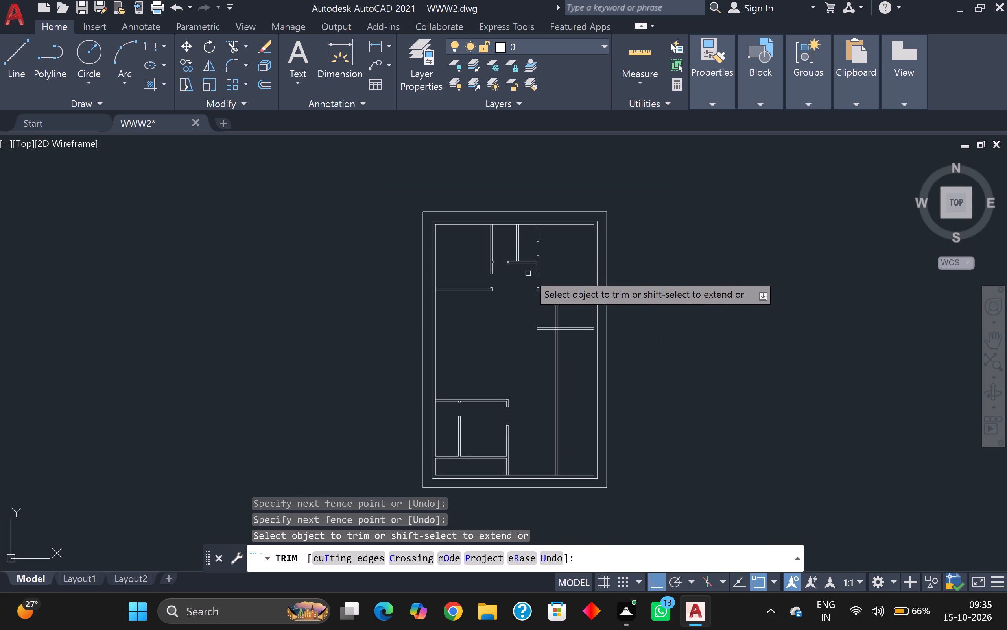
{"action": "scroll", "coordinate": [574, 355], "scroll_direction": "up", "scroll_amount": 2}
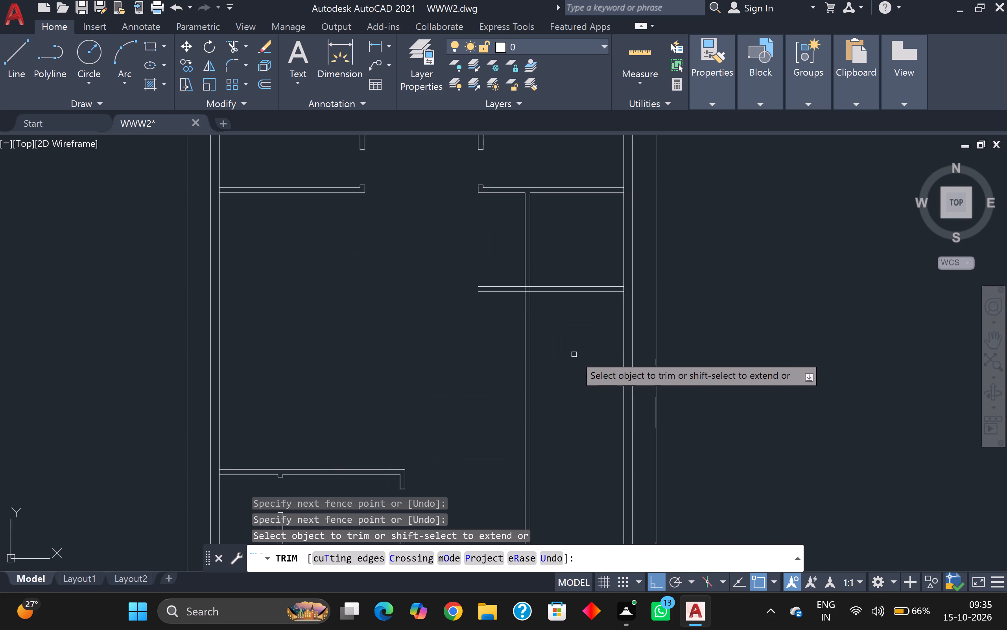
{"action": "left_click", "coordinate": [566, 354]}
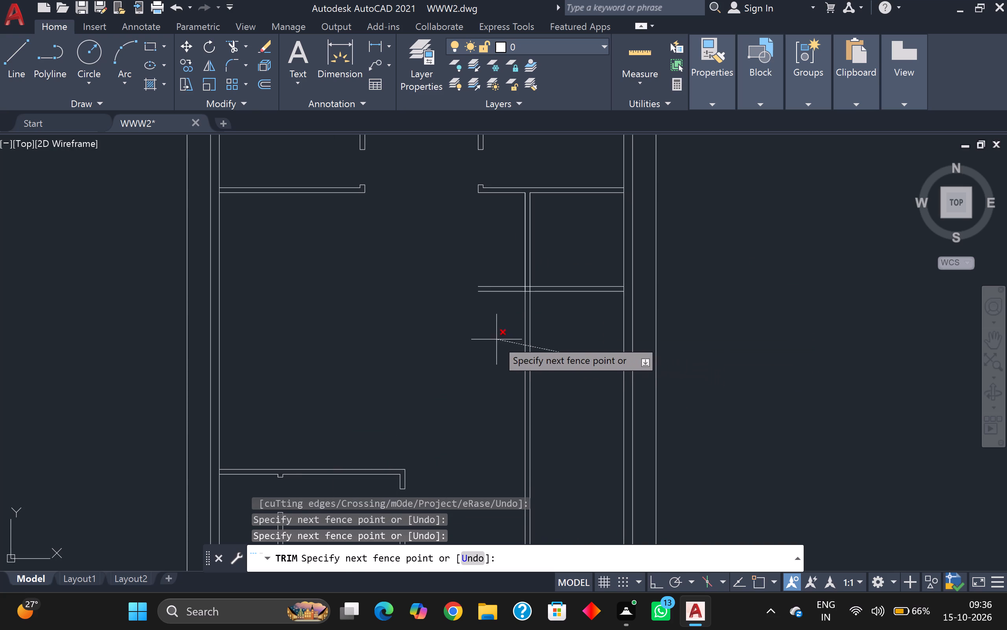
{"action": "left_click", "coordinate": [496, 335]}
{"action": "left_click", "coordinate": [500, 335]}
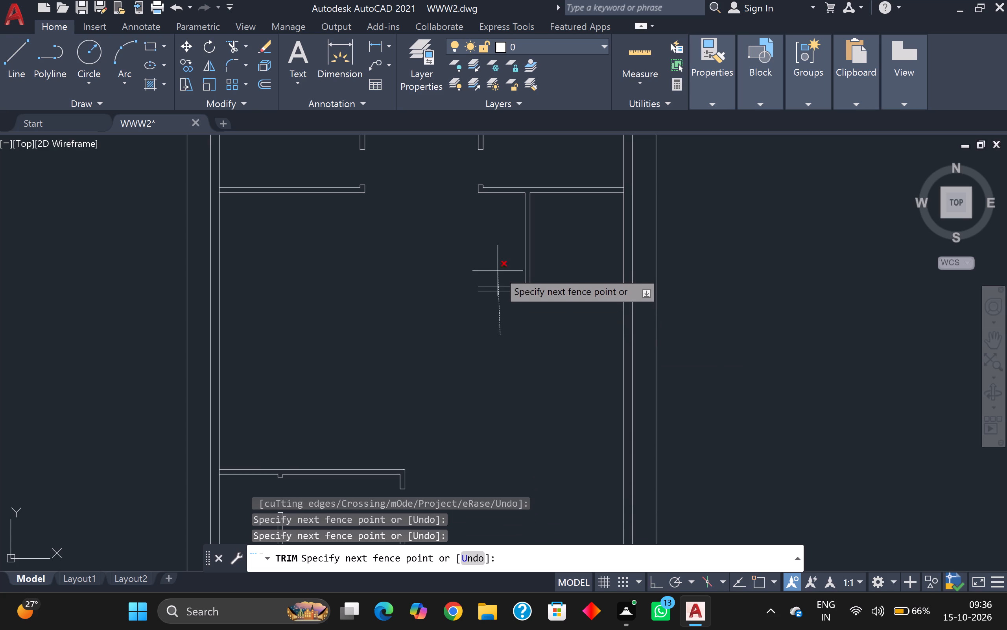
{"action": "left_click", "coordinate": [496, 267]}
{"action": "scroll", "coordinate": [509, 313], "scroll_direction": "down", "scroll_amount": 1}
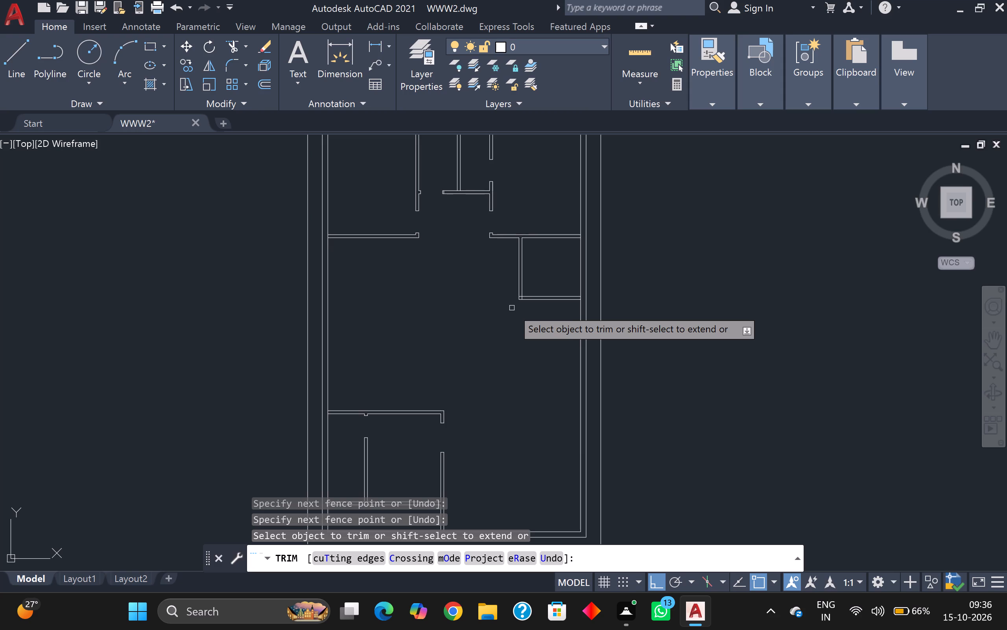
Create a second vertical partition by offsetting the right outer wall's inner line 12' inward and that copy another 5" inward.
{"action": "key", "text": "Escape"}
{"action": "key", "text": "o"}
{"action": "key", "text": "Return"}
{"action": "key", "text": "Return"}
{"action": "key", "text": "Return"}
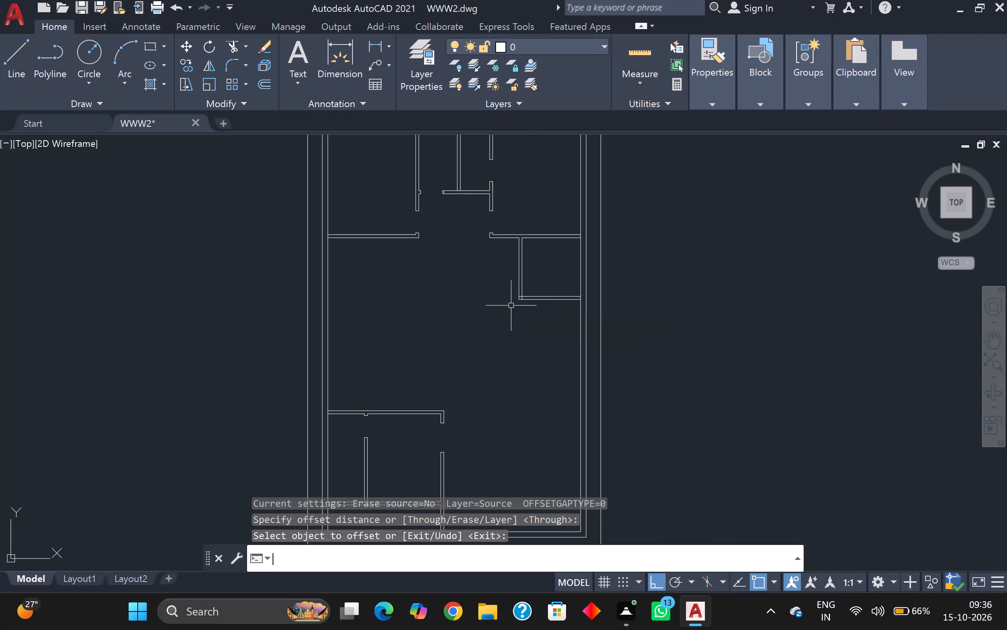
{"action": "key", "text": "space"}
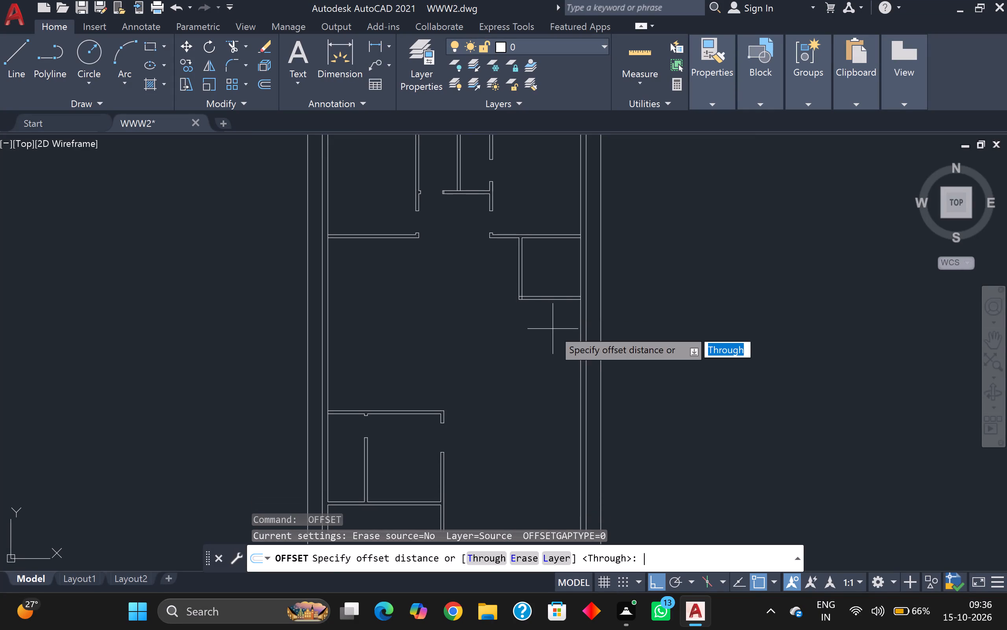
{"action": "key", "text": "space"}
{"action": "scroll", "coordinate": [574, 332], "scroll_direction": "up", "scroll_amount": 2}
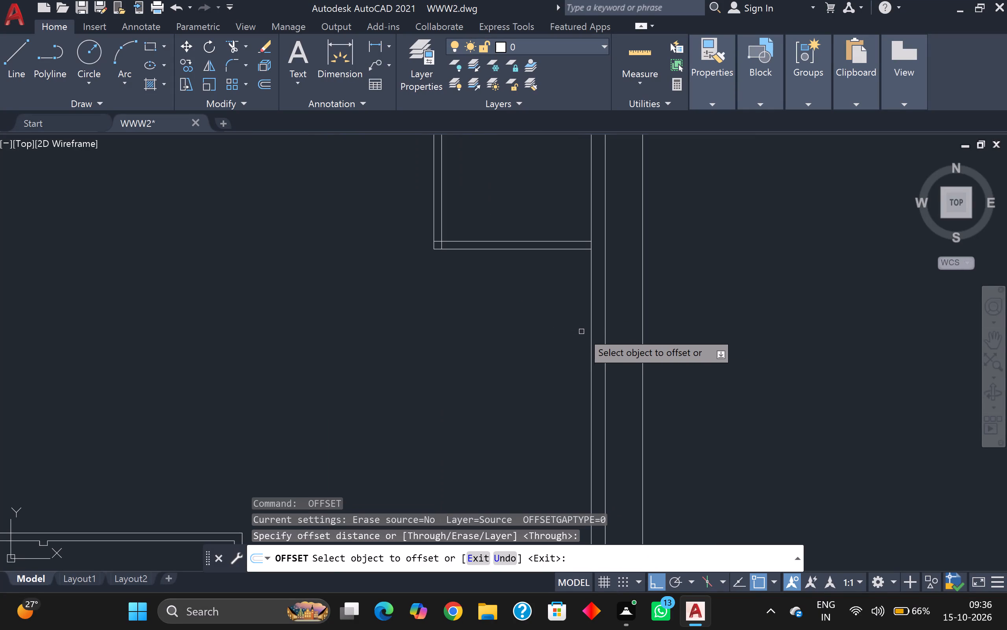
{"action": "left_click", "coordinate": [591, 330]}
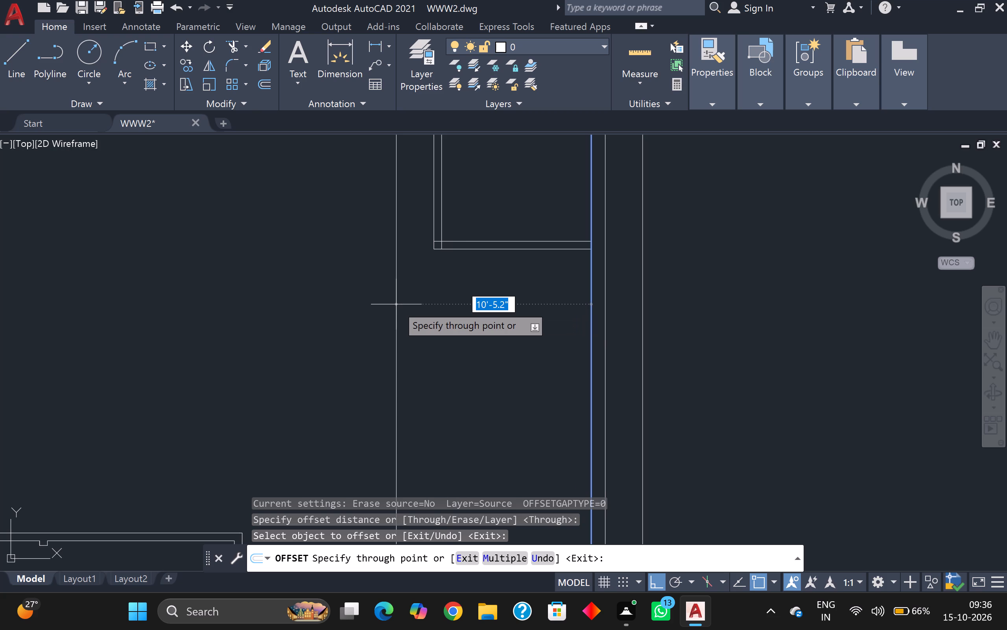
{"action": "type", "text": "12"}
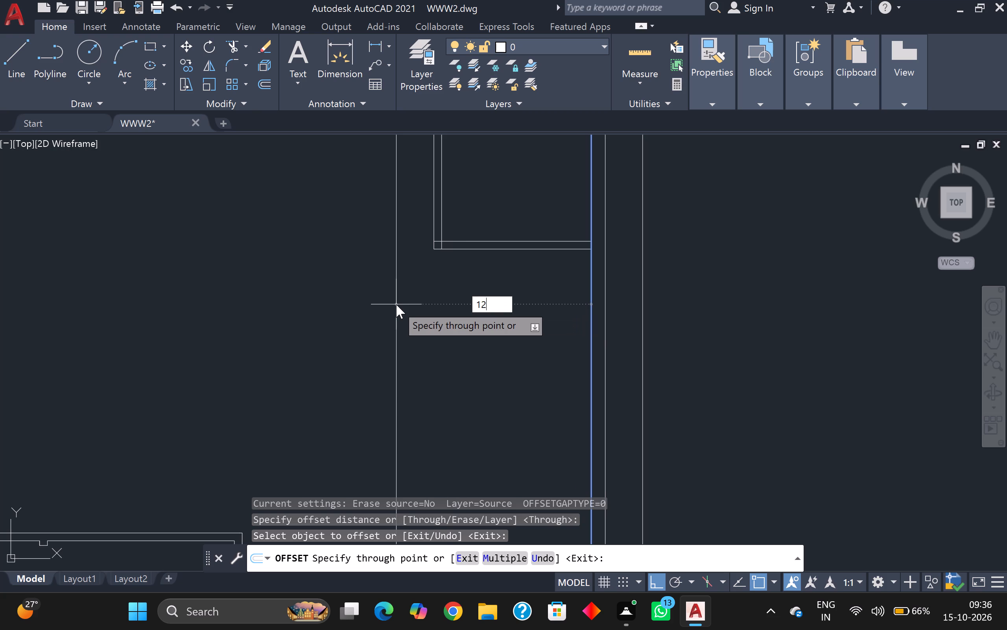
{"action": "key", "text": "apostrophe"}
{"action": "key", "text": "Return"}
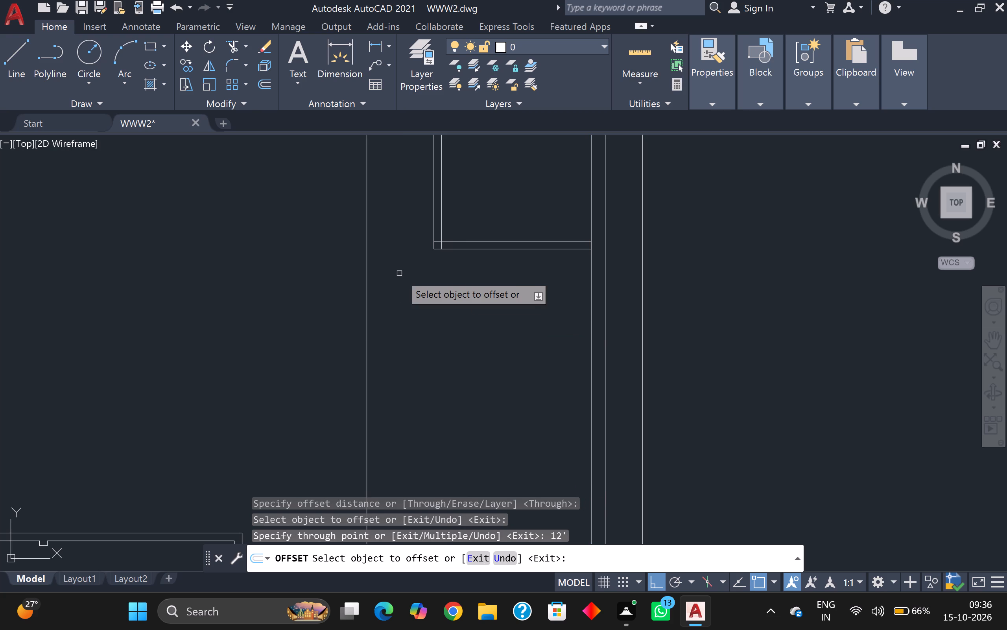
{"action": "scroll", "coordinate": [410, 280], "scroll_direction": "down", "scroll_amount": 3}
{"action": "scroll", "coordinate": [413, 294], "scroll_direction": "up", "scroll_amount": 2}
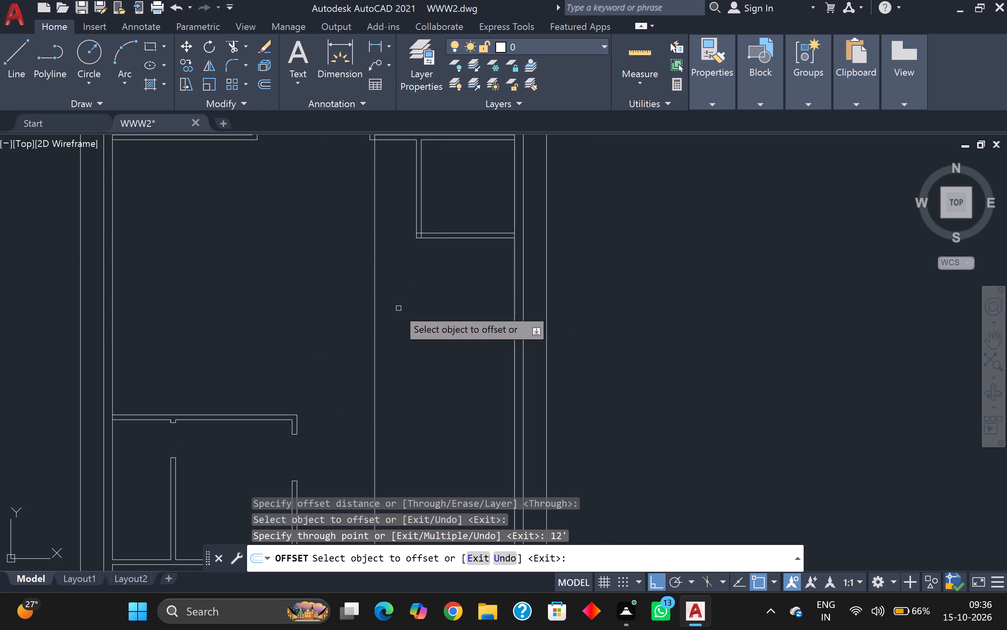
{"action": "left_click", "coordinate": [376, 306]}
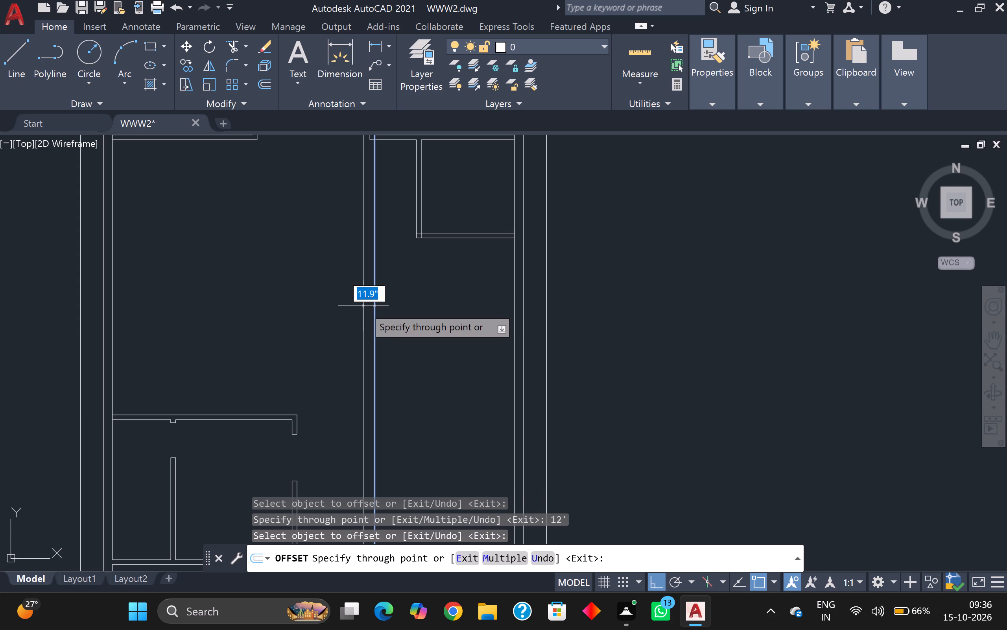
{"action": "key", "text": "5"}
{"action": "key", "text": "Return"}
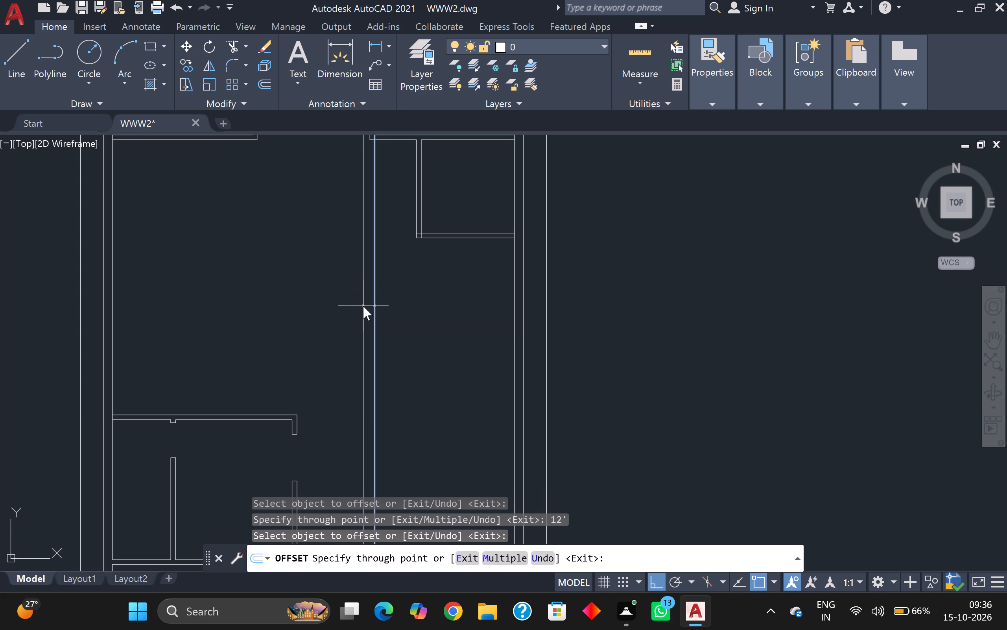
Create a horizontal partition by offsetting the small right-side room's lower wall line 12' downward and that copy 5" downward.
{"action": "scroll", "coordinate": [369, 304], "scroll_direction": "down", "scroll_amount": 3}
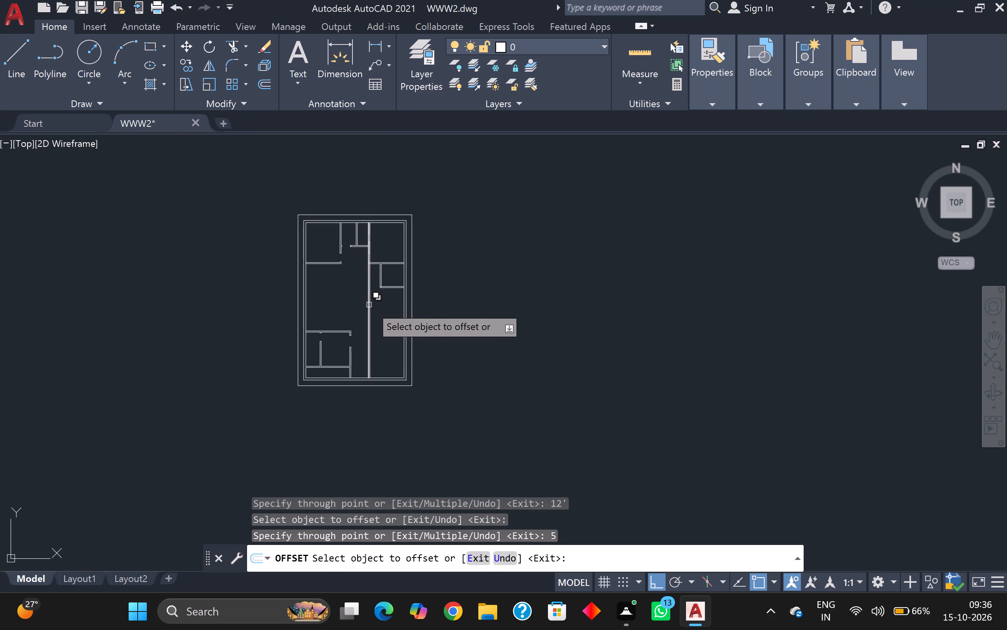
{"action": "scroll", "coordinate": [375, 307], "scroll_direction": "up", "scroll_amount": 3}
{"action": "scroll", "coordinate": [413, 264], "scroll_direction": "up", "scroll_amount": 1}
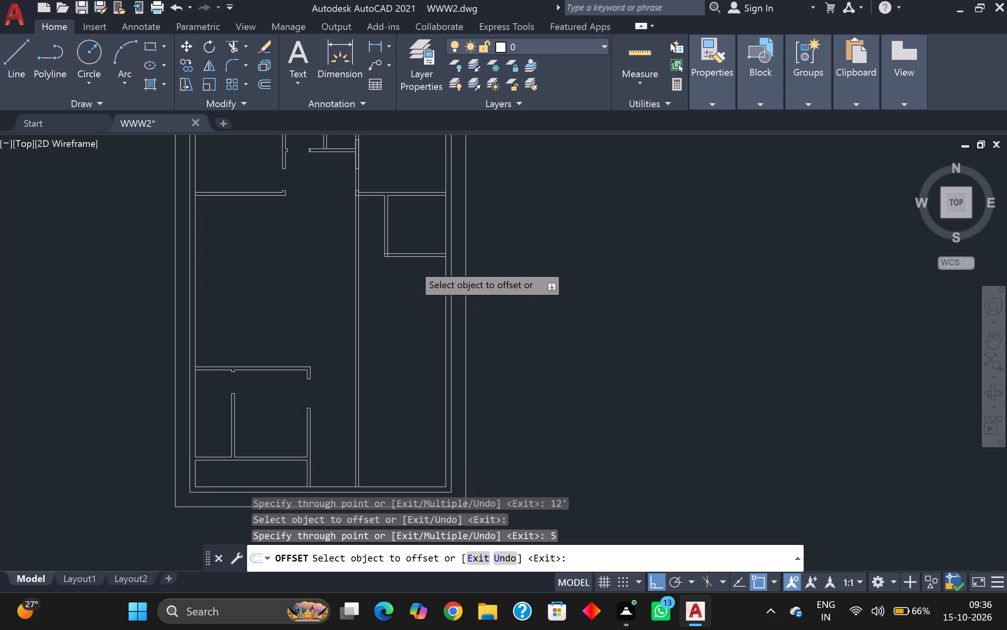
{"action": "scroll", "coordinate": [413, 264], "scroll_direction": "up", "scroll_amount": 1}
{"action": "left_click", "coordinate": [420, 246]}
{"action": "middle_click_drag", "start_coordinate": [421, 299], "coordinate": [422, 248]}
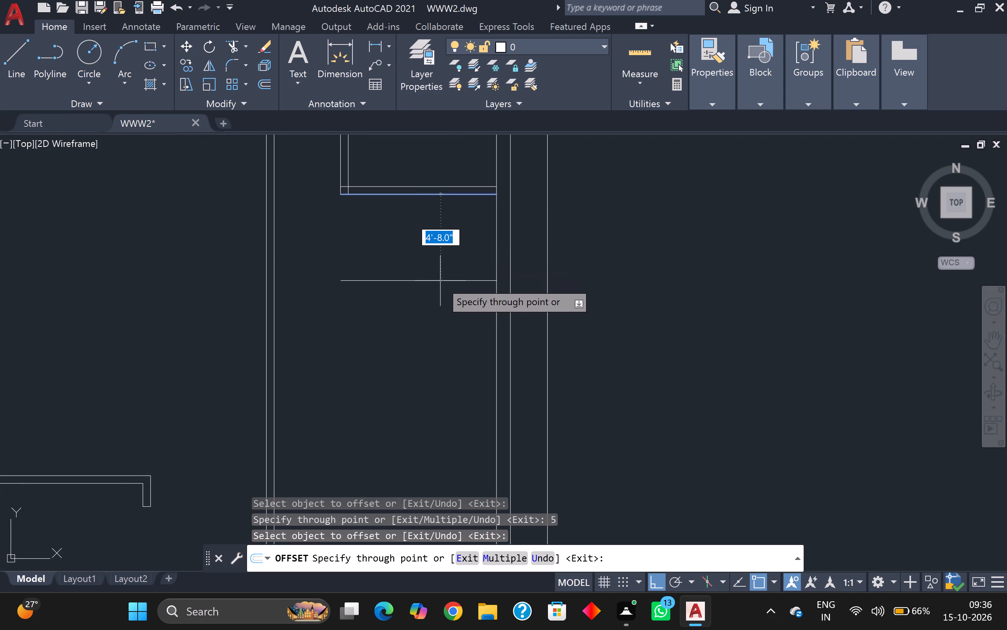
{"action": "type", "text": "12"}
{"action": "key", "text": "apostrophe"}
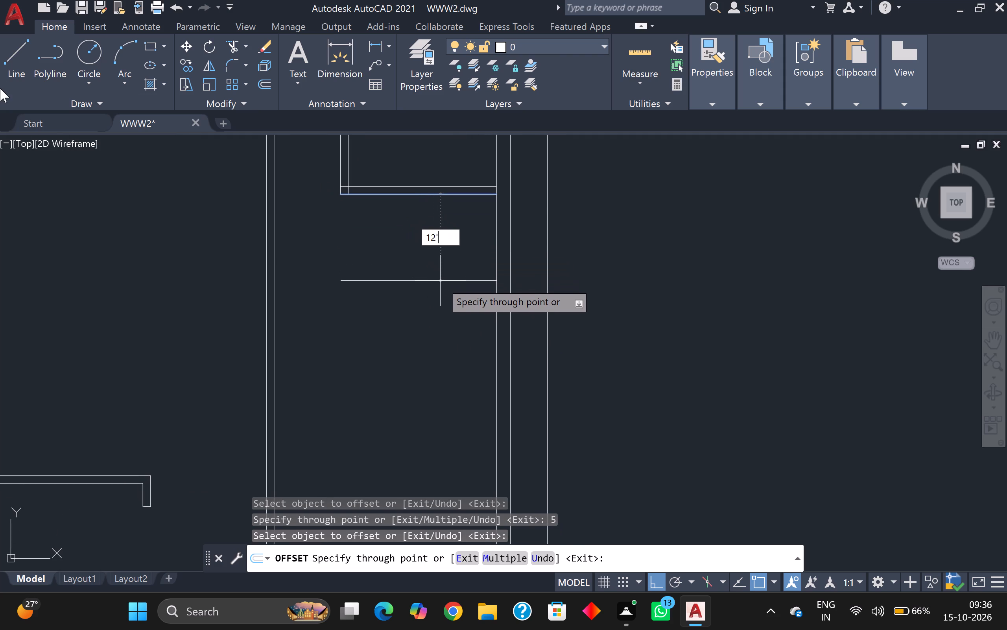
{"action": "key", "text": "Return"}
{"action": "scroll", "coordinate": [509, 373], "scroll_direction": "down", "scroll_amount": 2}
{"action": "scroll", "coordinate": [403, 434], "scroll_direction": "up", "scroll_amount": 1}
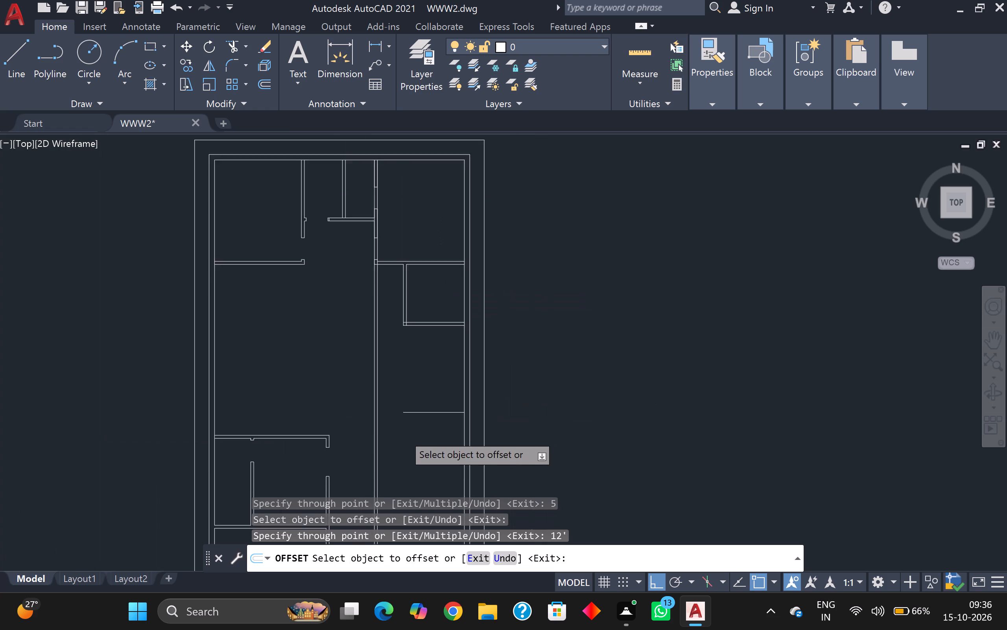
{"action": "scroll", "coordinate": [403, 434], "scroll_direction": "up", "scroll_amount": 1}
{"action": "middle_click_drag", "start_coordinate": [404, 430], "coordinate": [409, 350]}
{"action": "scroll", "coordinate": [408, 416], "scroll_direction": "down", "scroll_amount": 1}
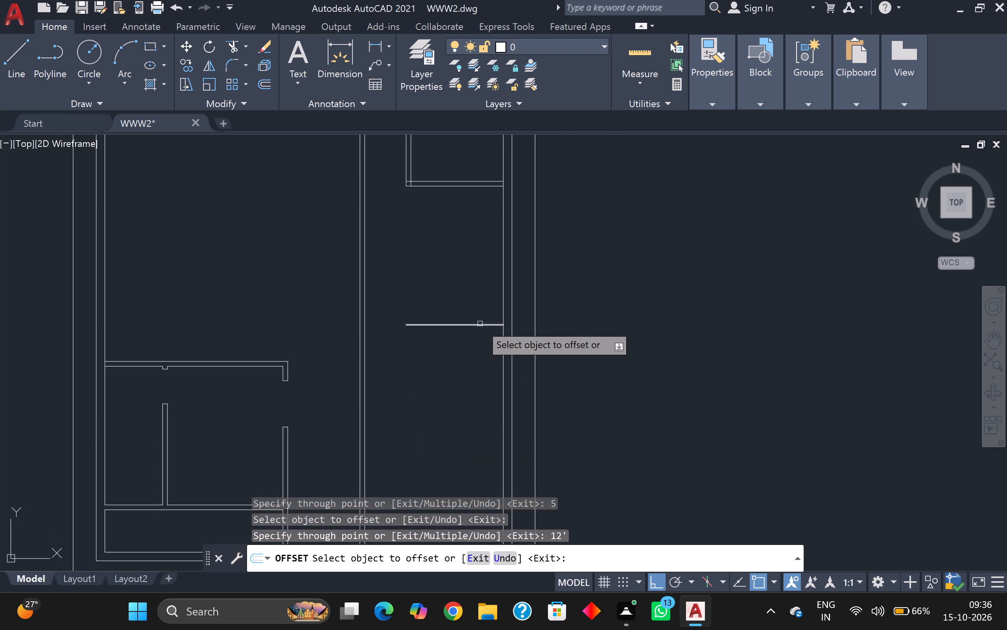
{"action": "left_click", "coordinate": [480, 324]}
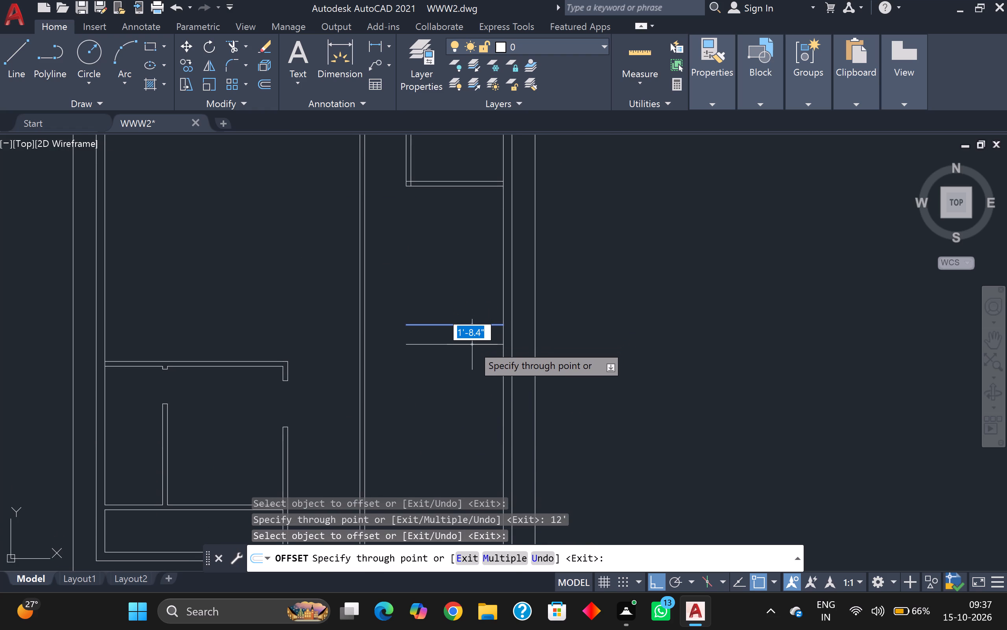
{"action": "key", "text": "1"}
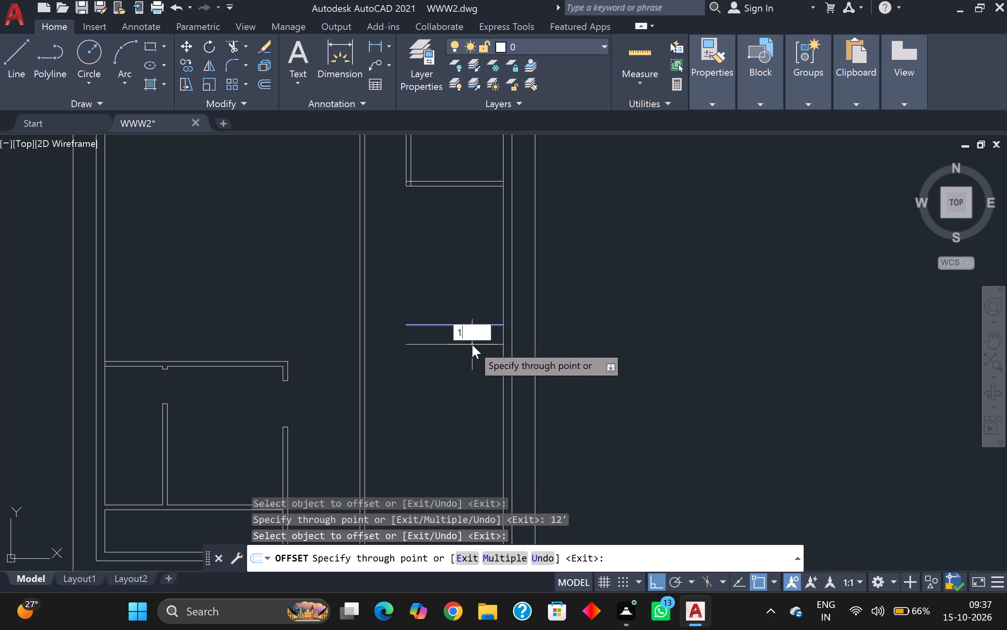
{"action": "key", "text": "BackSpace"}
{"action": "key", "text": "5"}
{"action": "key", "text": "Return"}
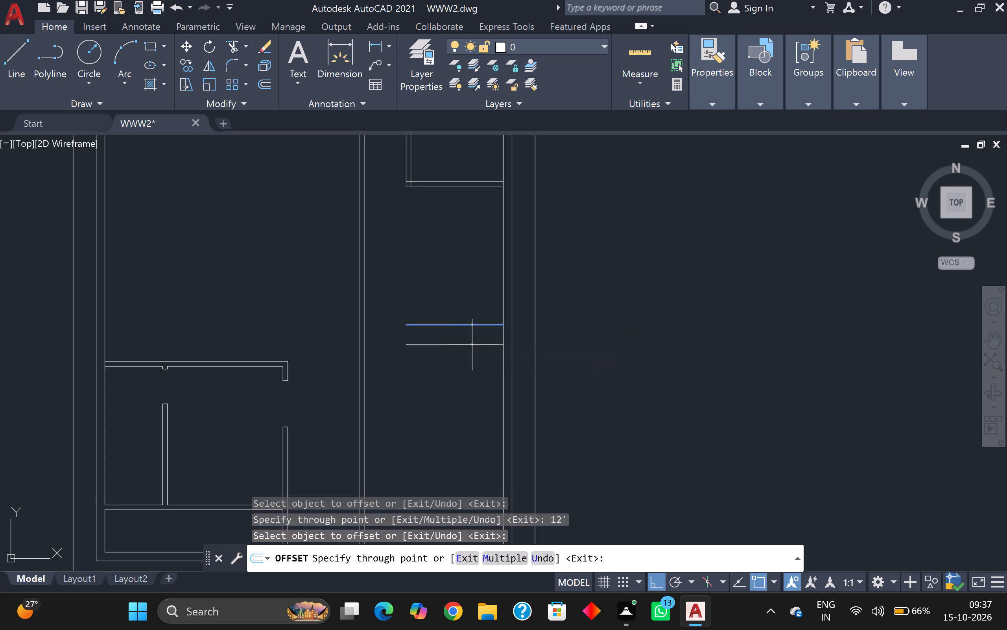
Examine the plan and measure the new right-side room between its horizontal partitions and from the 12' vertical partition to the outer wall.
{"action": "scroll", "coordinate": [379, 439], "scroll_direction": "down", "scroll_amount": 4}
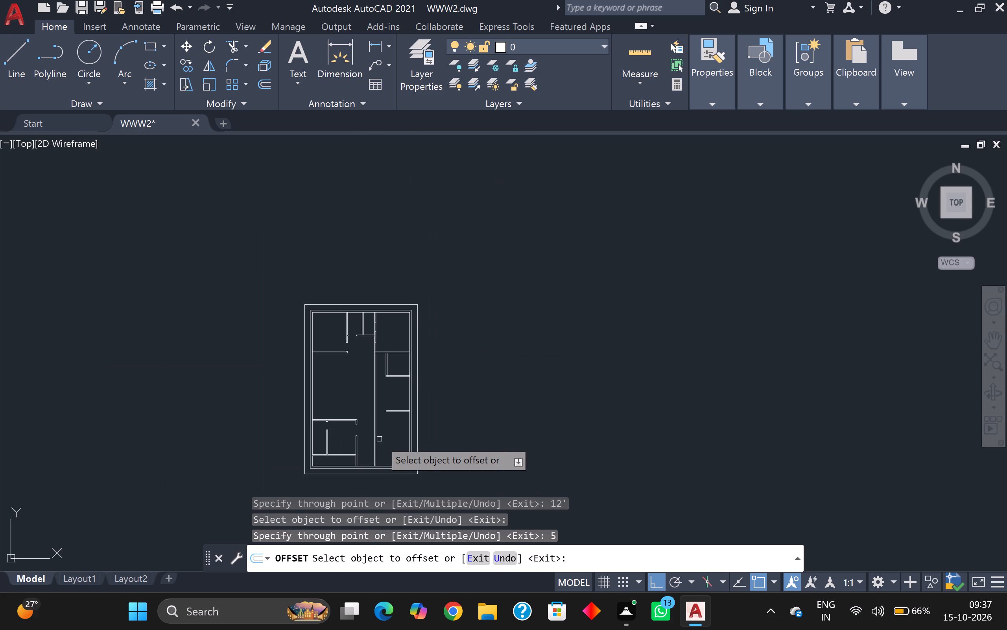
{"action": "scroll", "coordinate": [380, 437], "scroll_direction": "up", "scroll_amount": 3}
{"action": "scroll", "coordinate": [394, 375], "scroll_direction": "up", "scroll_amount": 1}
{"action": "scroll", "coordinate": [400, 357], "scroll_direction": "down", "scroll_amount": 5}
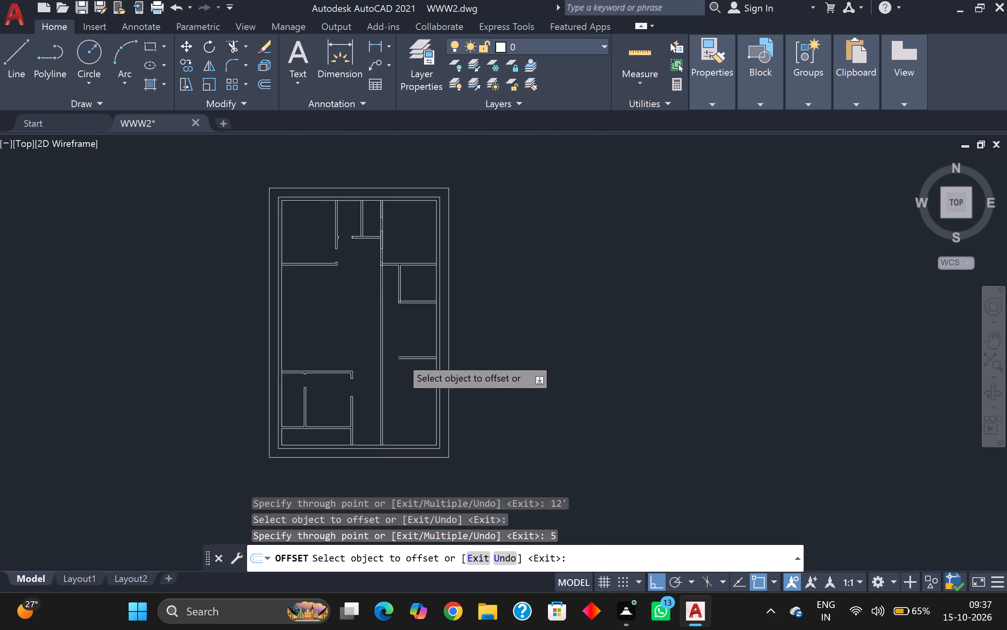
{"action": "scroll", "coordinate": [400, 357], "scroll_direction": "up", "scroll_amount": 3}
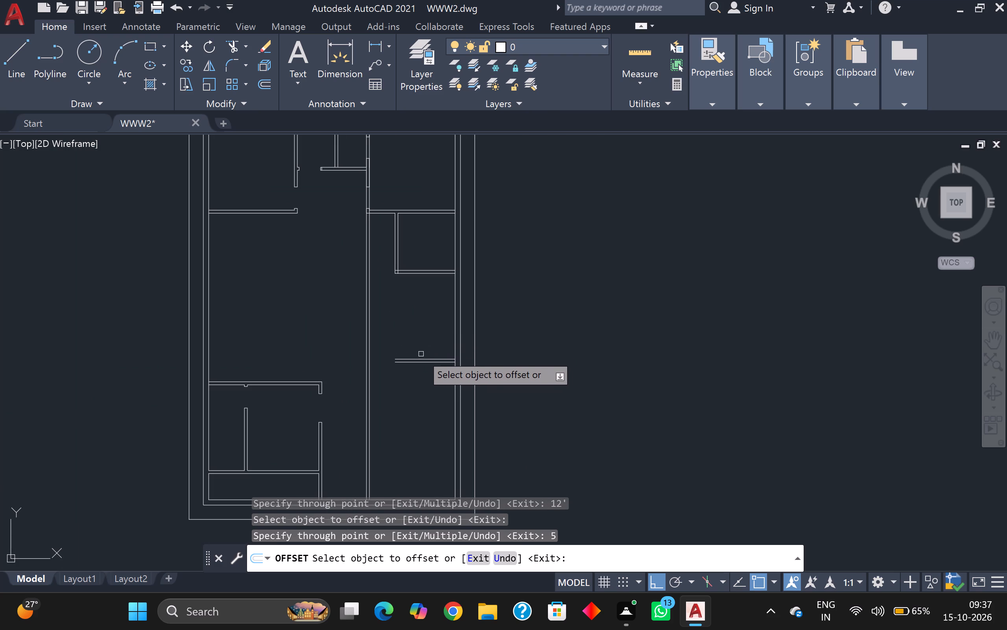
{"action": "left_click", "coordinate": [644, 47]}
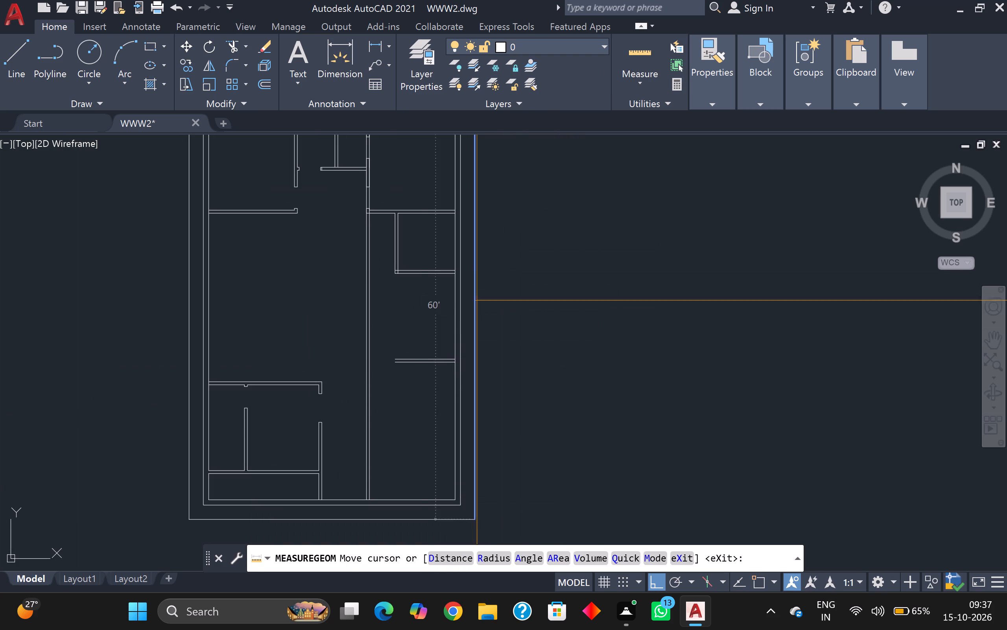
{"action": "scroll", "coordinate": [449, 335], "scroll_direction": "up", "scroll_amount": 2}
{"action": "scroll", "coordinate": [449, 335], "scroll_direction": "down", "scroll_amount": 2}
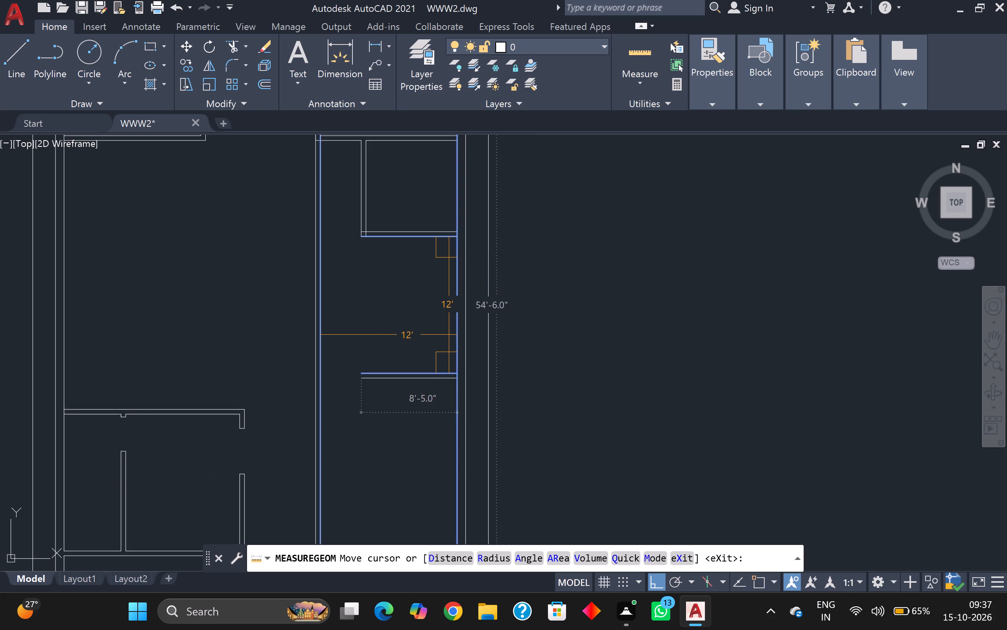
{"action": "key", "text": "Escape"}
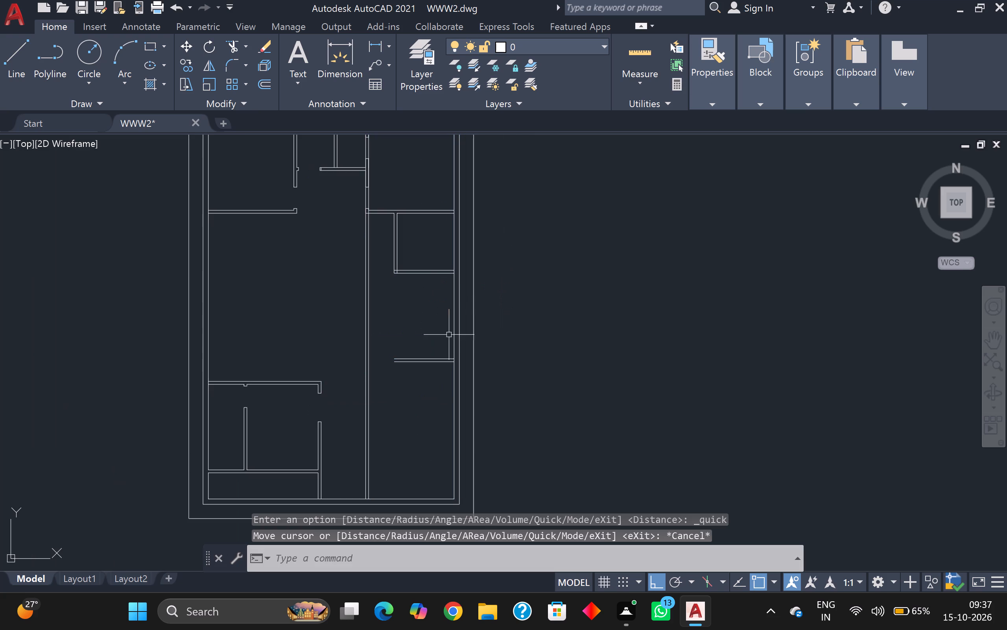
Extend both lines of the lowest right-side horizontal partition to the long vertical partition, and its upper line into the right outer wall.
{"action": "left_click", "coordinate": [235, 51]}
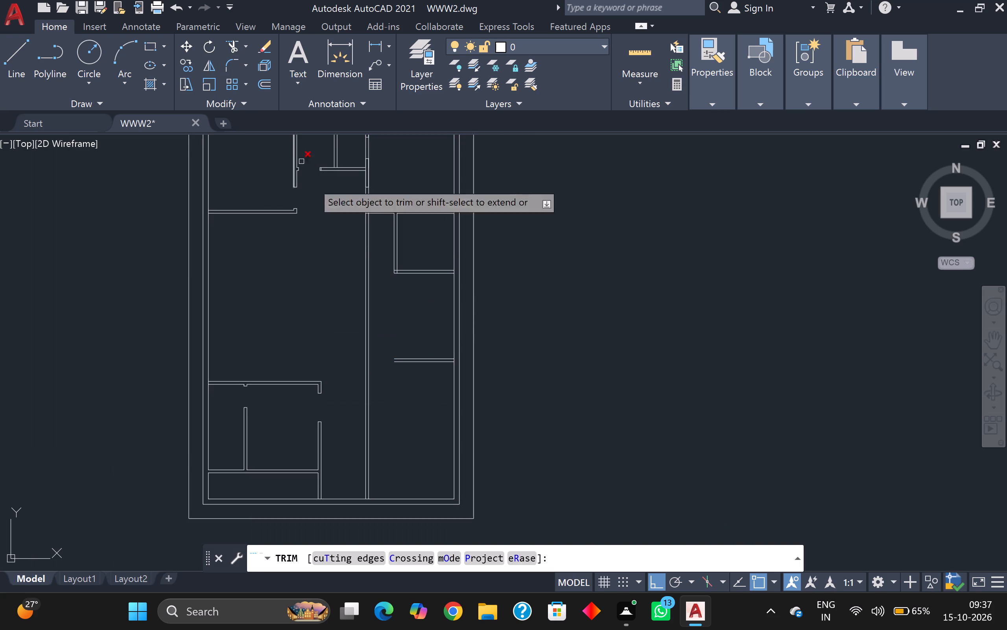
{"action": "scroll", "coordinate": [389, 354], "scroll_direction": "up", "scroll_amount": 2}
{"action": "scroll", "coordinate": [406, 286], "scroll_direction": "up", "scroll_amount": 2}
{"action": "scroll", "coordinate": [399, 303], "scroll_direction": "down", "scroll_amount": 1}
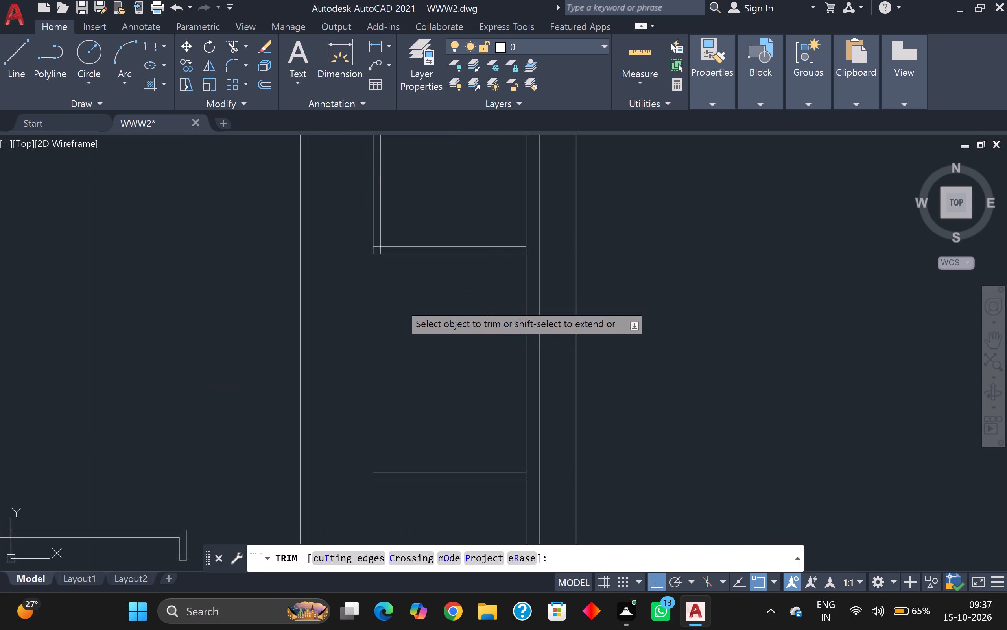
{"action": "scroll", "coordinate": [399, 303], "scroll_direction": "down", "scroll_amount": 1}
{"action": "scroll", "coordinate": [391, 335], "scroll_direction": "up", "scroll_amount": 2}
{"action": "scroll", "coordinate": [405, 366], "scroll_direction": "down", "scroll_amount": 2}
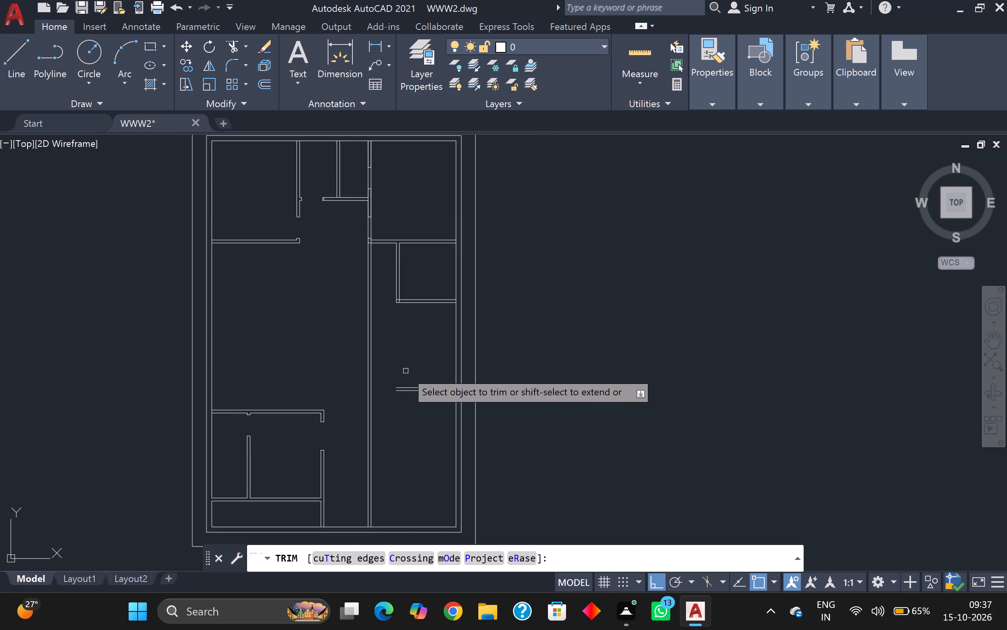
{"action": "scroll", "coordinate": [406, 371], "scroll_direction": "down", "scroll_amount": 2}
{"action": "scroll", "coordinate": [426, 376], "scroll_direction": "up", "scroll_amount": 4}
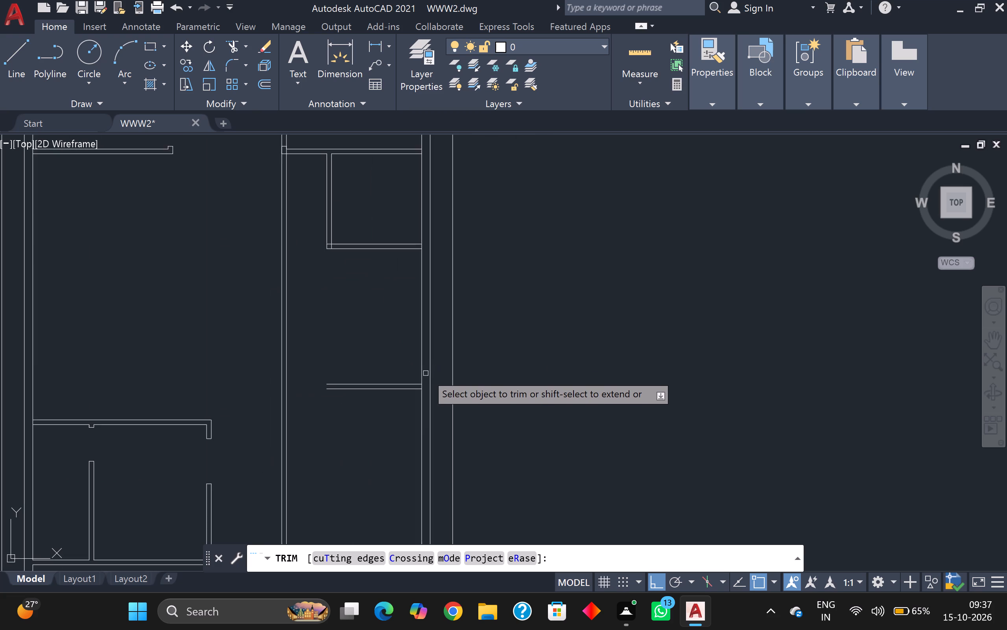
{"action": "scroll", "coordinate": [426, 373], "scroll_direction": "up", "scroll_amount": 2}
{"action": "scroll", "coordinate": [422, 362], "scroll_direction": "down", "scroll_amount": 4}
{"action": "scroll", "coordinate": [389, 365], "scroll_direction": "up", "scroll_amount": 3}
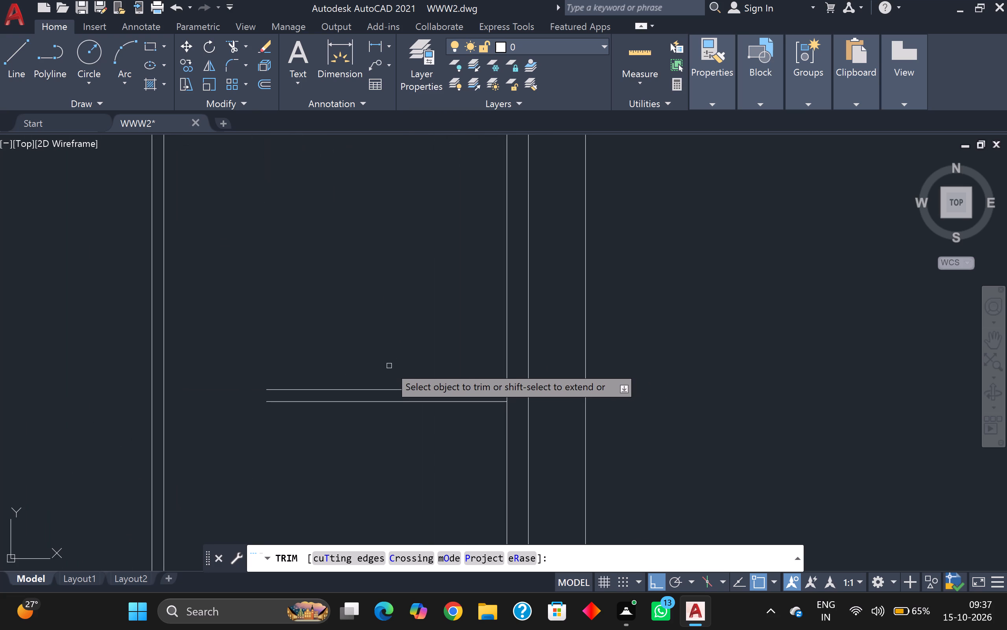
{"action": "left_click", "coordinate": [391, 389], "text": "shift"}
{"action": "left_click", "coordinate": [338, 389], "text": "shift"}
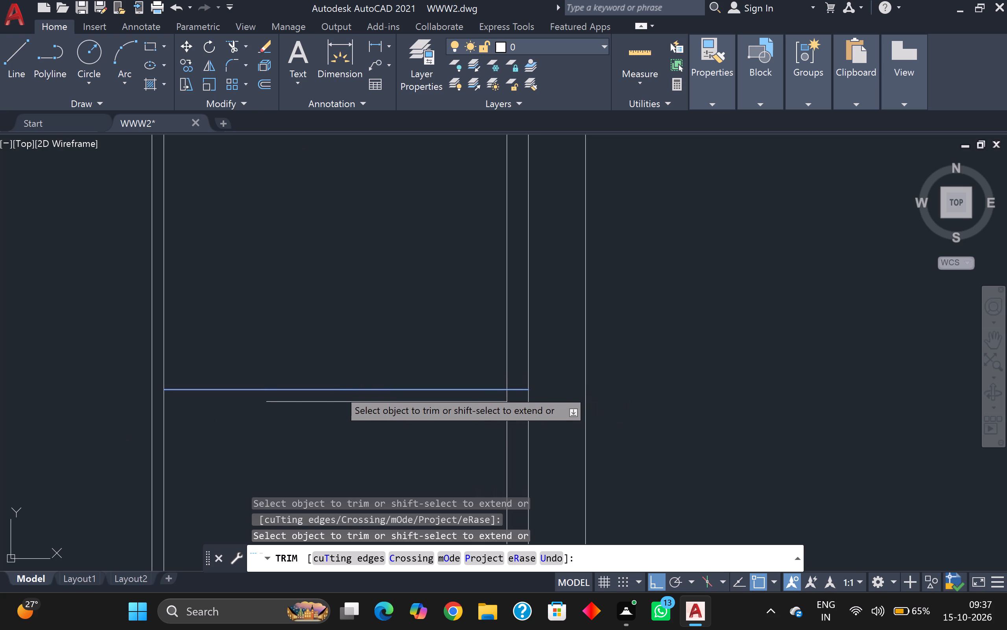
{"action": "left_click", "coordinate": [343, 404], "text": "shift"}
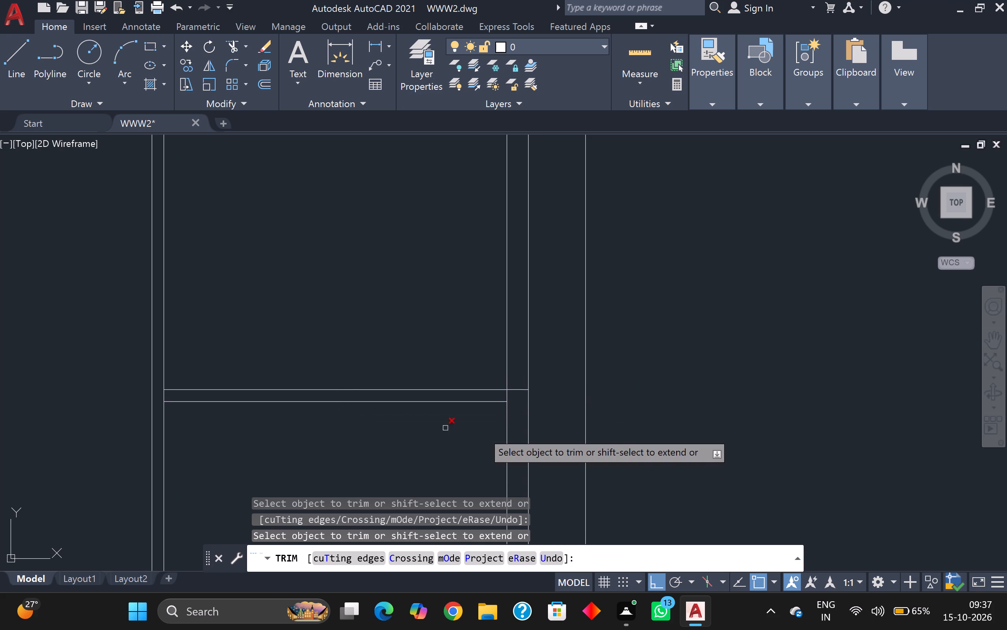
Trim the partition's overhang inside the right outer wall and the outer wall's inner line between the partition's two lines.
{"action": "scroll", "coordinate": [482, 431], "scroll_direction": "up", "scroll_amount": 2}
{"action": "scroll", "coordinate": [530, 363], "scroll_direction": "up", "scroll_amount": 2}
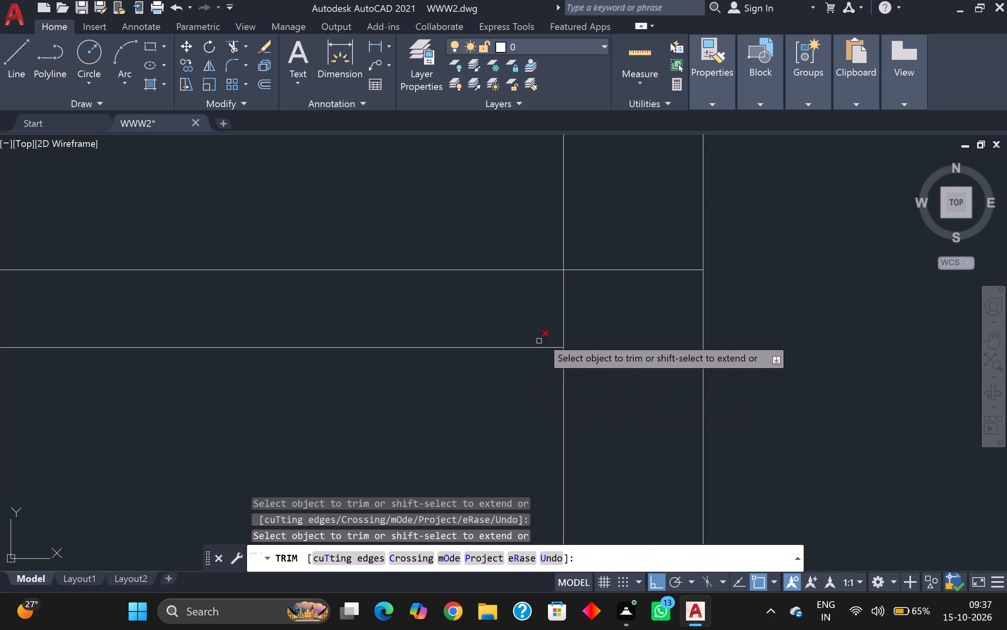
{"action": "left_click", "coordinate": [610, 247]}
{"action": "left_click", "coordinate": [598, 331]}
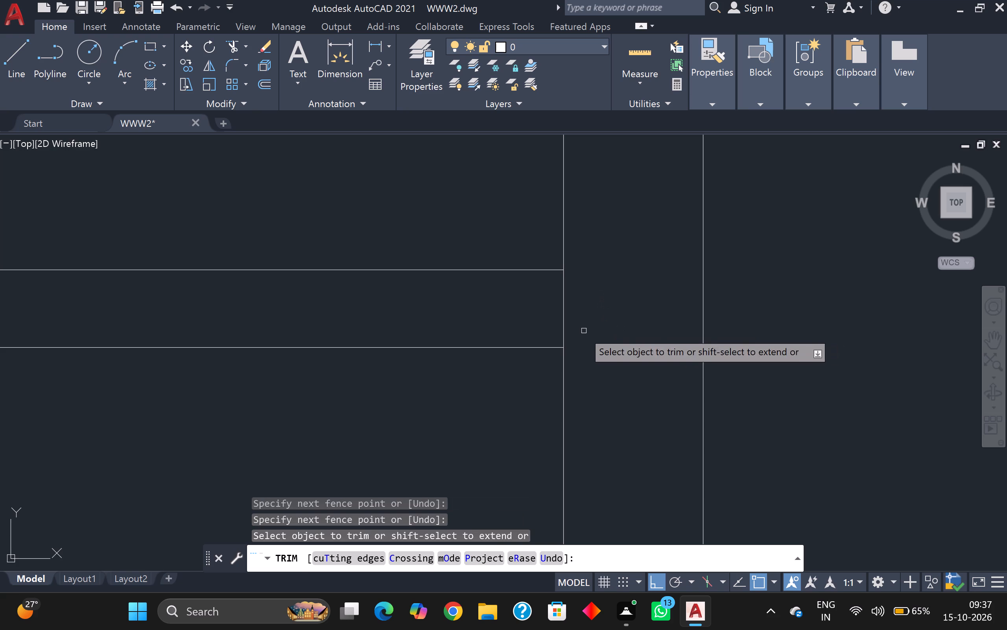
{"action": "left_click", "coordinate": [583, 330]}
{"action": "left_click", "coordinate": [544, 330]}
{"action": "scroll", "coordinate": [544, 330], "scroll_direction": "down", "scroll_amount": 3}
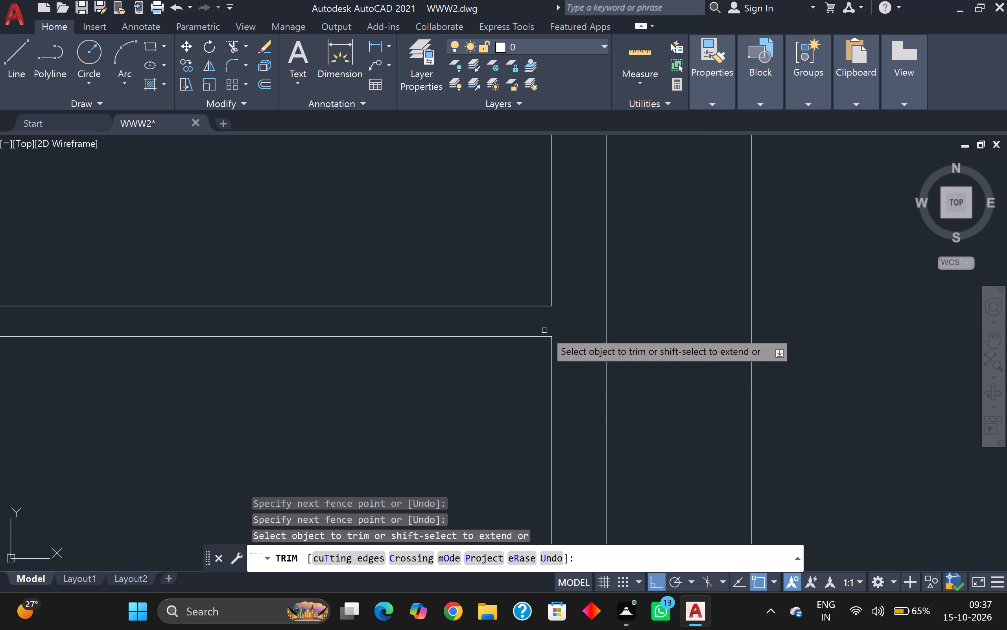
{"action": "scroll", "coordinate": [531, 385], "scroll_direction": "down", "scroll_amount": 5}
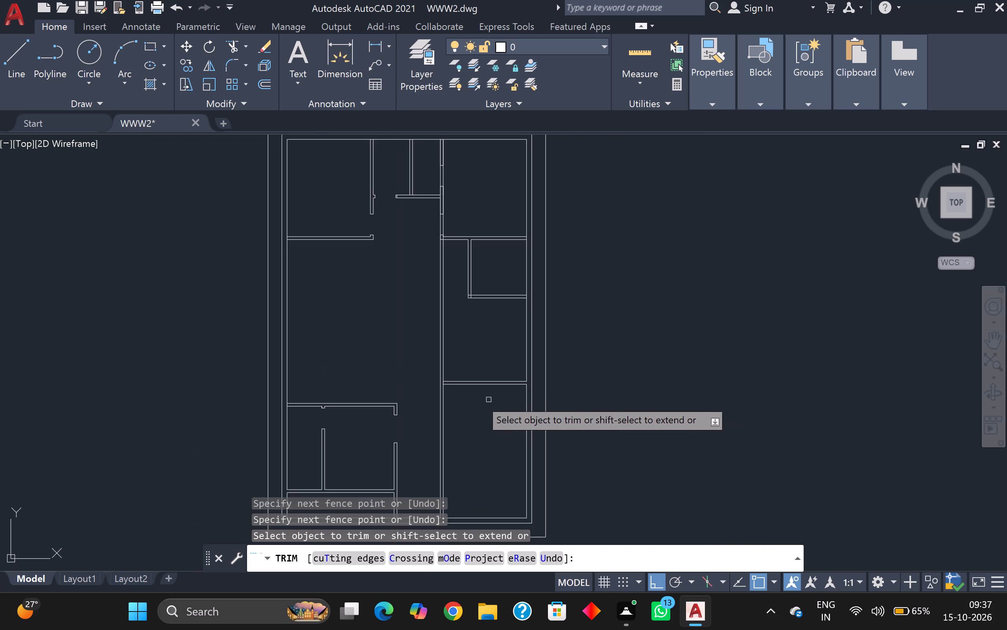
Extend the lowest right-side horizontal partition's lines across the long vertical partition, and trim that vertical partition's two lines below it.
{"action": "scroll", "coordinate": [447, 411], "scroll_direction": "up", "scroll_amount": 5}
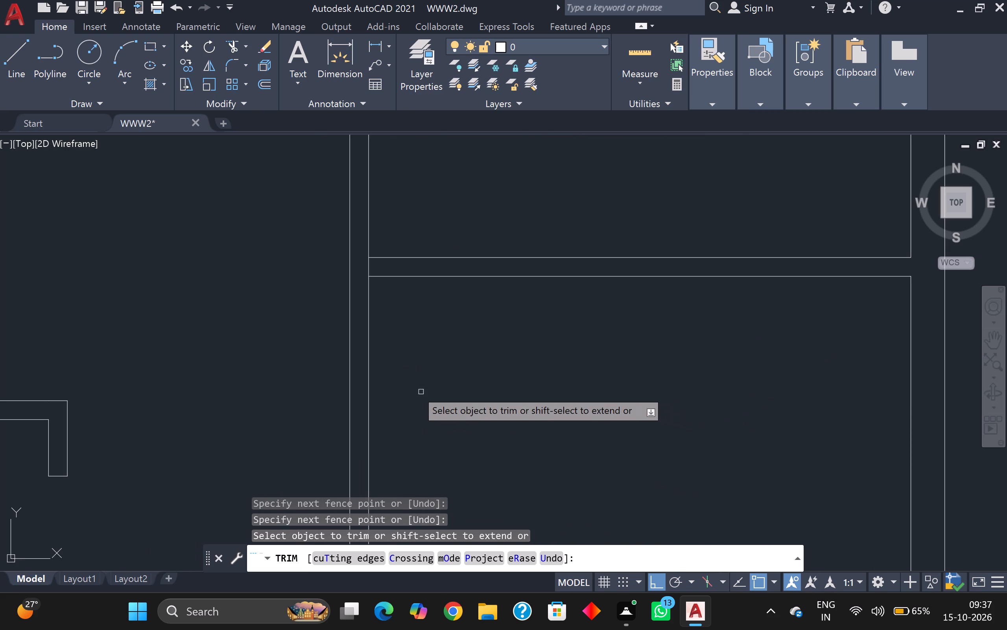
{"action": "left_click", "coordinate": [415, 387]}
{"action": "left_click", "coordinate": [444, 374]}
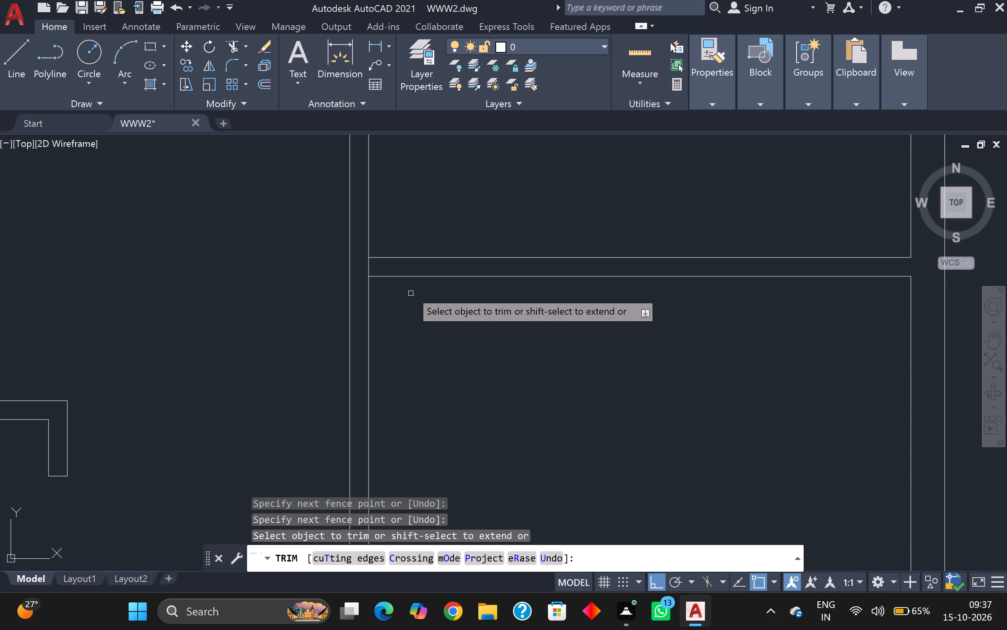
{"action": "left_click", "coordinate": [409, 276], "text": "shift"}
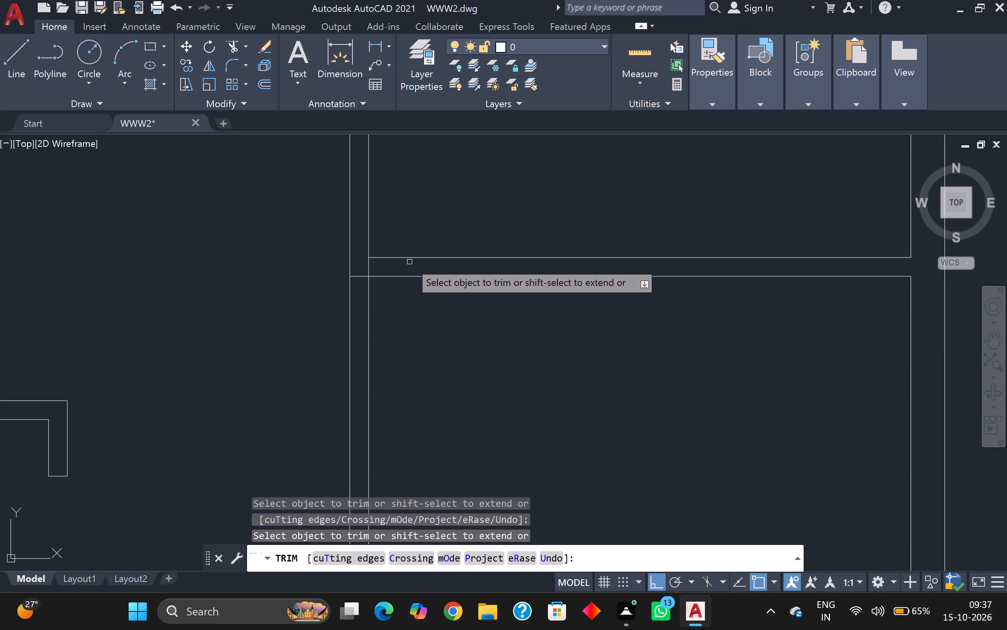
{"action": "left_click", "coordinate": [410, 258], "text": "shift"}
{"action": "left_click_drag", "start_coordinate": [446, 470], "coordinate": [439, 463]}
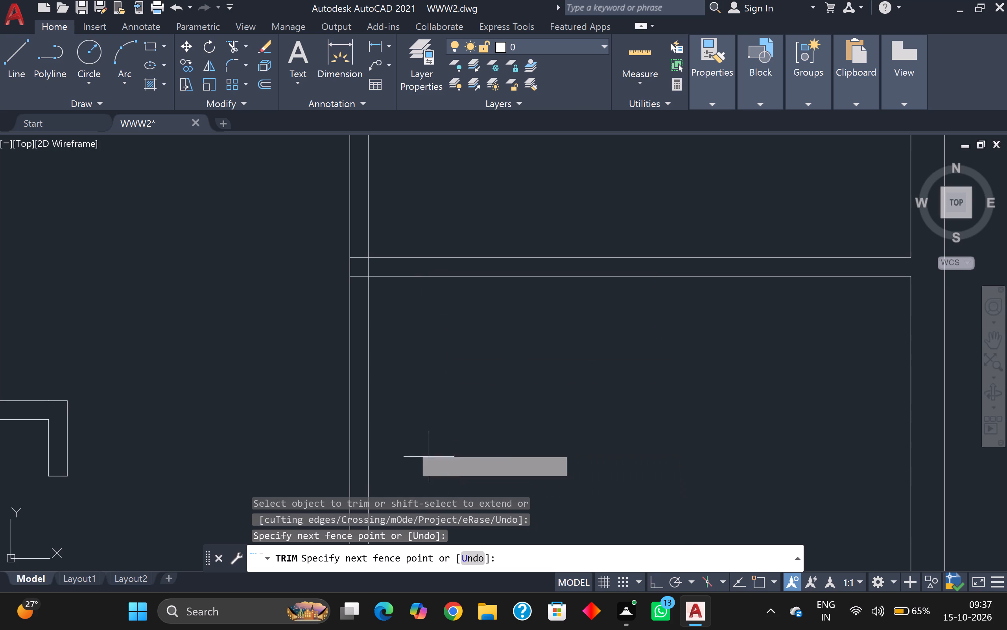
{"action": "left_click", "coordinate": [301, 352]}
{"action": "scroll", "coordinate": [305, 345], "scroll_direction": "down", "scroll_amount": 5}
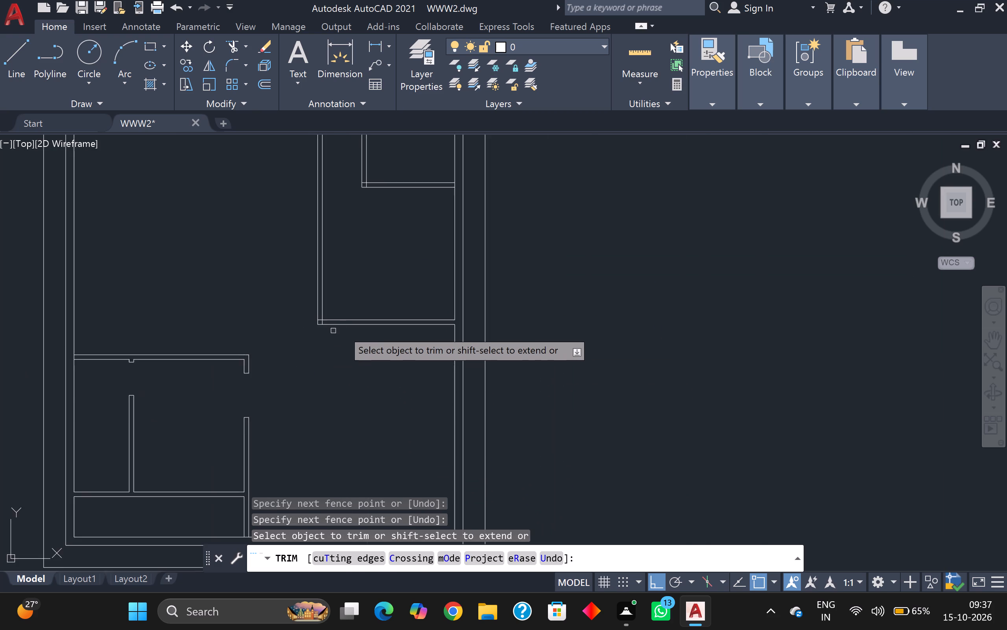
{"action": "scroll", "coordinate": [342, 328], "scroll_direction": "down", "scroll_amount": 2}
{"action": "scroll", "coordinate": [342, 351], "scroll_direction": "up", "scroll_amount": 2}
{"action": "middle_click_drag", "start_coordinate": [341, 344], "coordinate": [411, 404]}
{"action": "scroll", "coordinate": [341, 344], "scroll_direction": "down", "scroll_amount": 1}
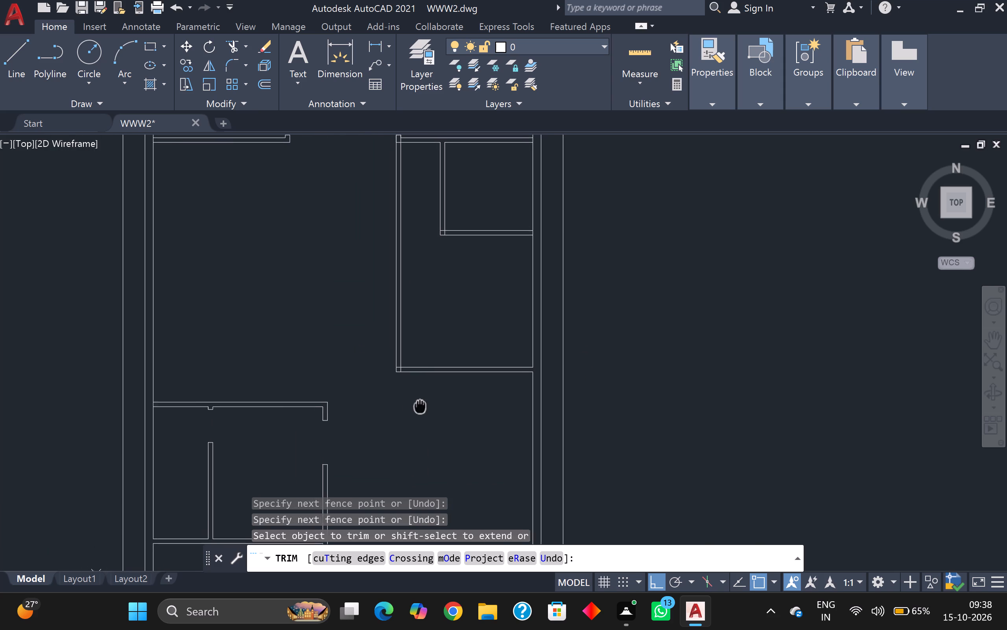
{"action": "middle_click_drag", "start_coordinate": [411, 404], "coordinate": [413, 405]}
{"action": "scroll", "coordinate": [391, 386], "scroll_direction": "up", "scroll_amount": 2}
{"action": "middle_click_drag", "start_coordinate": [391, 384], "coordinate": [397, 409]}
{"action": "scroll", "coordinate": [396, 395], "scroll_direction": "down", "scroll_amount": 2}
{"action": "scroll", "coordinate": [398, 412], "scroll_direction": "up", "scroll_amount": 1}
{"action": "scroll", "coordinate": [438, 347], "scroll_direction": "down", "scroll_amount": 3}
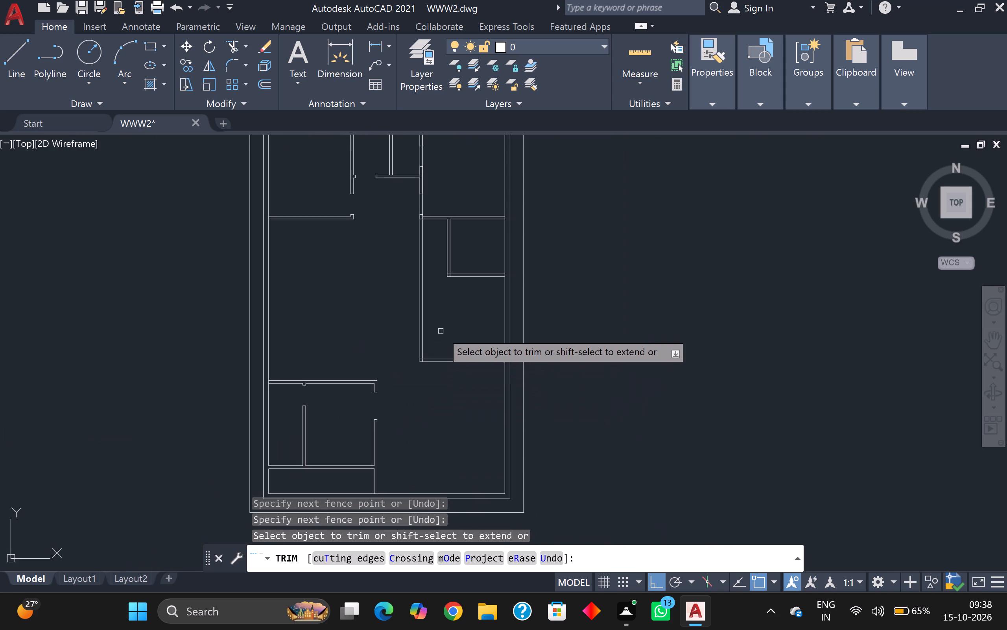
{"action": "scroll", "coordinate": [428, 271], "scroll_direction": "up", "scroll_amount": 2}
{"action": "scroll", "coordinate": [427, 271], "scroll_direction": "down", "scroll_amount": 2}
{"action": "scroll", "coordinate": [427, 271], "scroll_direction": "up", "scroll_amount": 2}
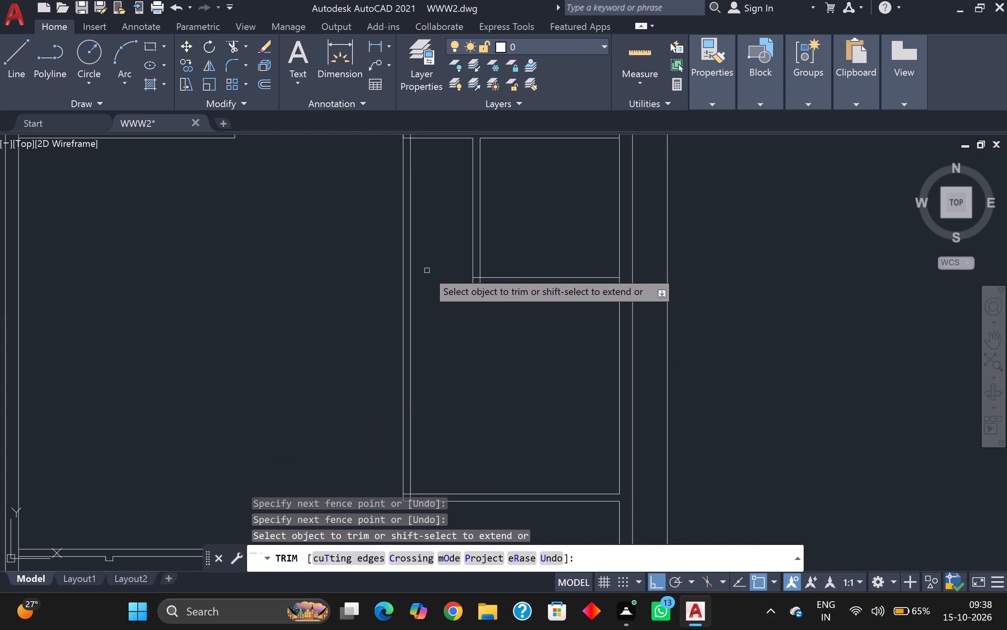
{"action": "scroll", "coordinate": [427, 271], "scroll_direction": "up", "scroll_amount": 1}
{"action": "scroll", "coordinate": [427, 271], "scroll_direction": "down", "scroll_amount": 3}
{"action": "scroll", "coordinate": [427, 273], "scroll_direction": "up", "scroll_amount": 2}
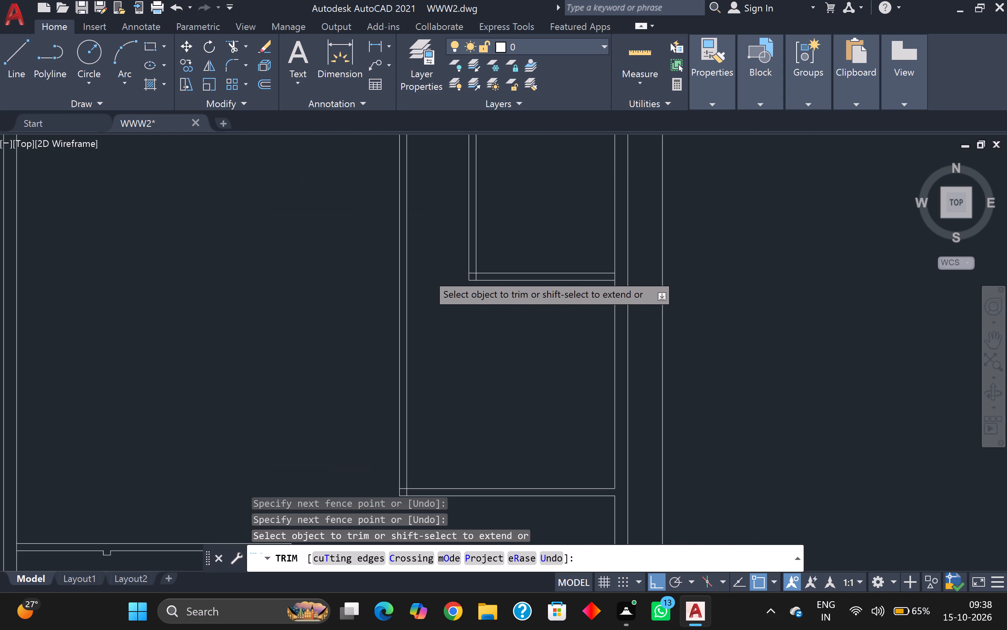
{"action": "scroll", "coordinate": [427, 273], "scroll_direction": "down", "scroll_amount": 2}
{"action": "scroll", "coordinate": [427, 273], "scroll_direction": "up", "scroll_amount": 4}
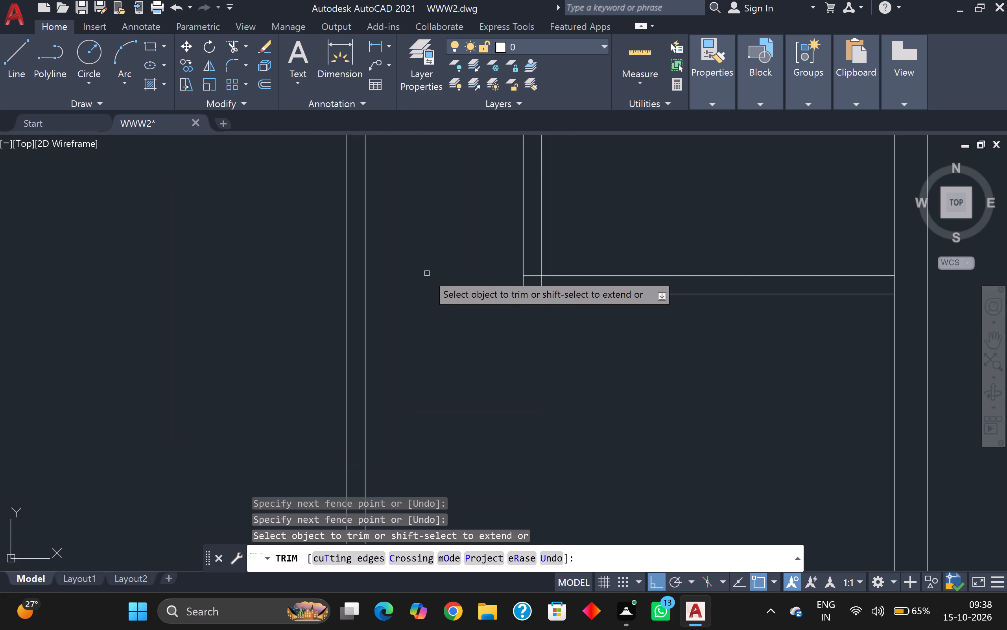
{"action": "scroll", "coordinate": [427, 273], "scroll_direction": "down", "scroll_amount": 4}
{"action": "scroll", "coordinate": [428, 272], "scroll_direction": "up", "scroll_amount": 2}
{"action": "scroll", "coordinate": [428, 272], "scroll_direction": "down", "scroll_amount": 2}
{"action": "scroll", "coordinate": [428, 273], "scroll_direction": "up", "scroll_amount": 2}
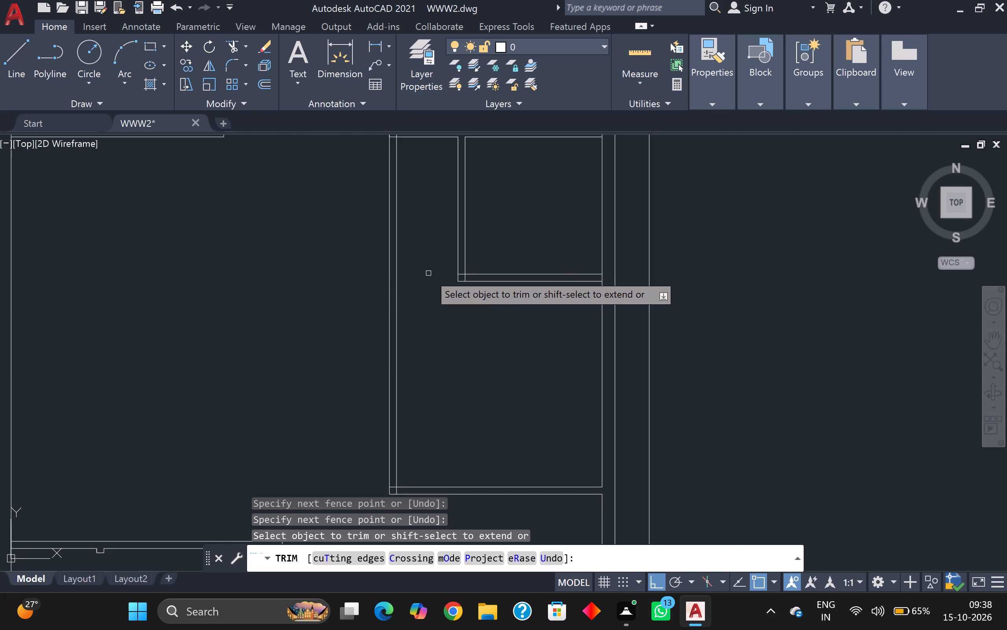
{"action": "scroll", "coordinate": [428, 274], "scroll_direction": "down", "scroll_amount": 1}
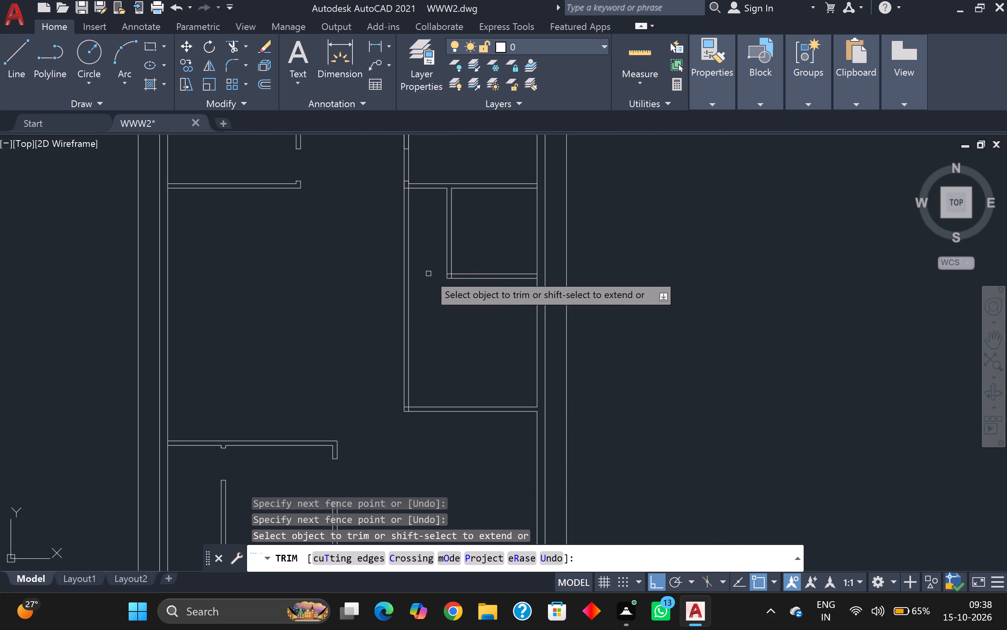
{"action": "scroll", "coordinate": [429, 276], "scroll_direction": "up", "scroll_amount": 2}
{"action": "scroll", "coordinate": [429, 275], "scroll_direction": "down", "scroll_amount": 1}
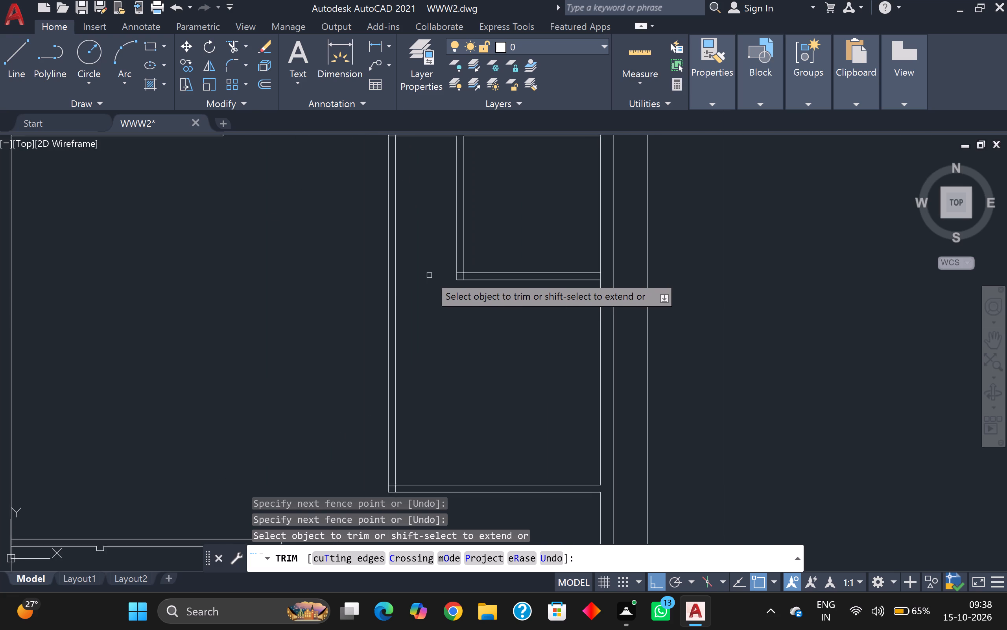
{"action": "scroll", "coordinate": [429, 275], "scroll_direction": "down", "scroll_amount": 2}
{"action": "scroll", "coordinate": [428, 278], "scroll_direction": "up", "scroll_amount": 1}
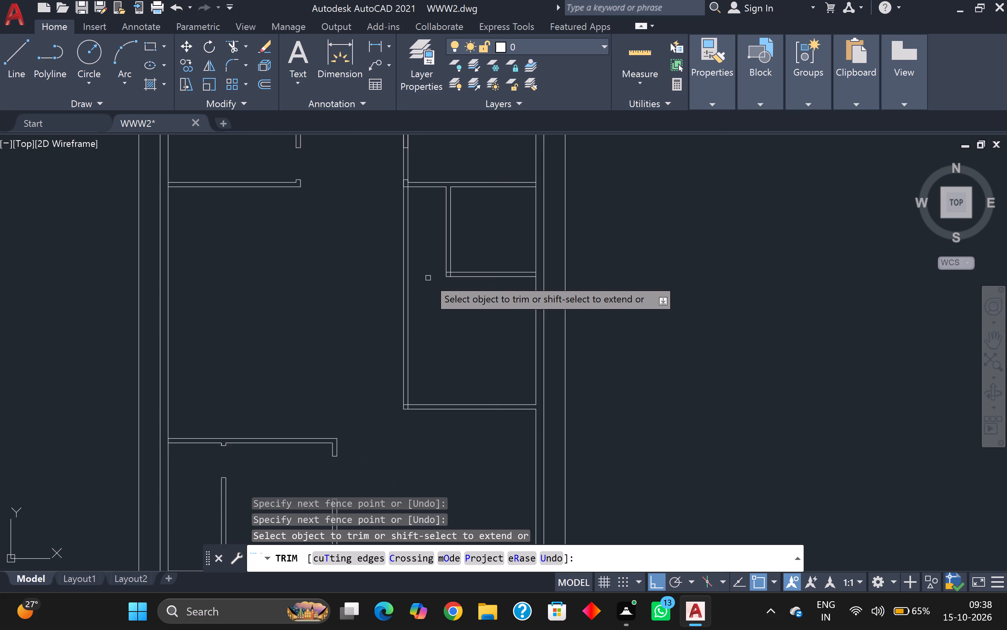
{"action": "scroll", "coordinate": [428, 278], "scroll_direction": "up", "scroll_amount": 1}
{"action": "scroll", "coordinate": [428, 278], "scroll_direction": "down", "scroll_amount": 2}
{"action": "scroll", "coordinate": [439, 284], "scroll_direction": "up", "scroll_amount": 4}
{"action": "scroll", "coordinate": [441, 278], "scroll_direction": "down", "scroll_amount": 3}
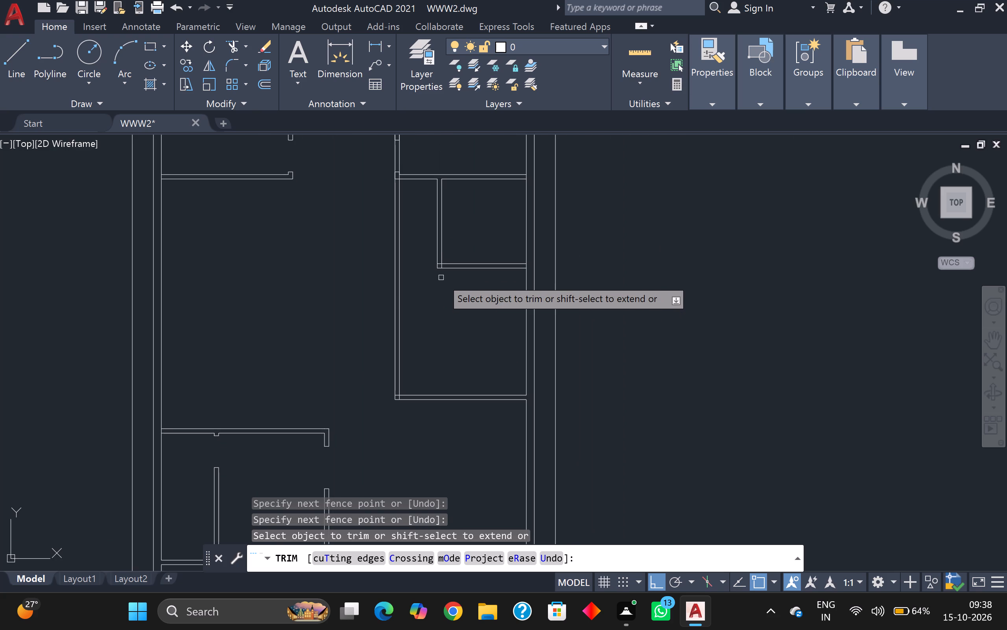
Extend both lines of the small right-side room's lower partition to the far line of the long vertical partition.
{"action": "left_click", "coordinate": [454, 263], "text": "shift"}
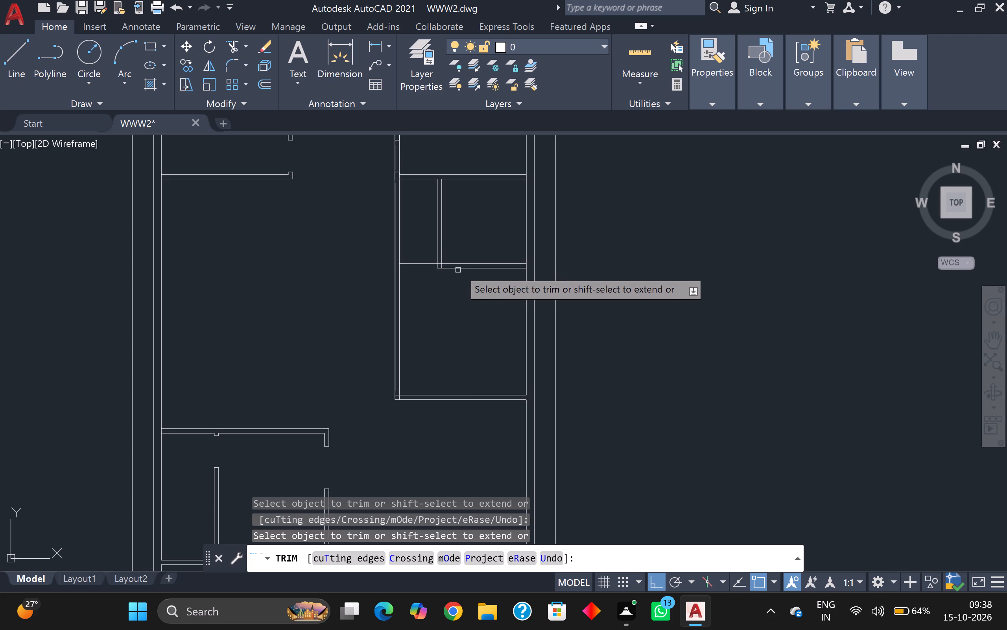
{"action": "left_click", "coordinate": [458, 268], "text": "shift"}
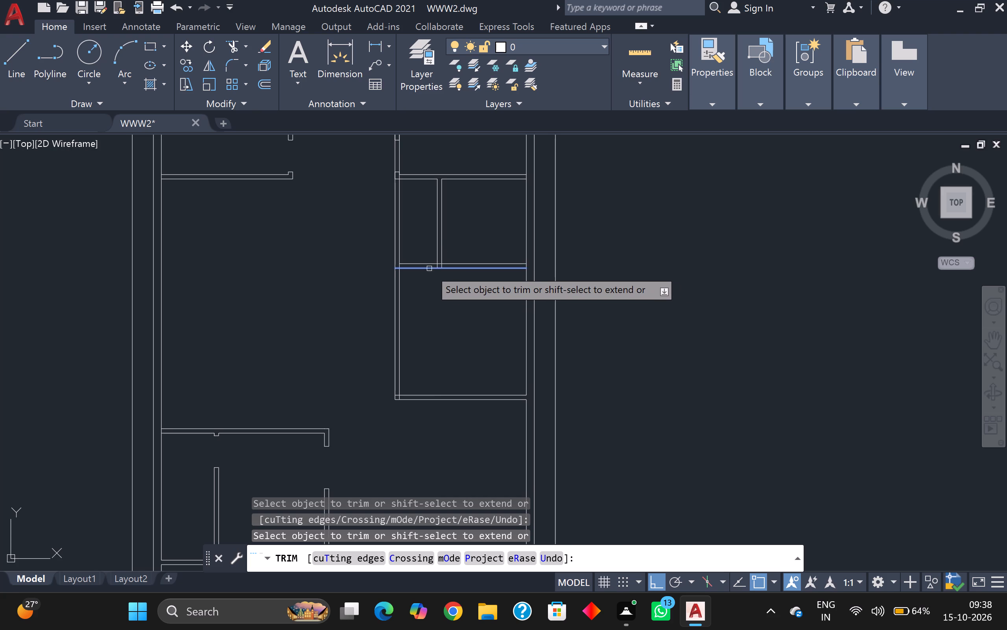
{"action": "left_click", "coordinate": [429, 269]}
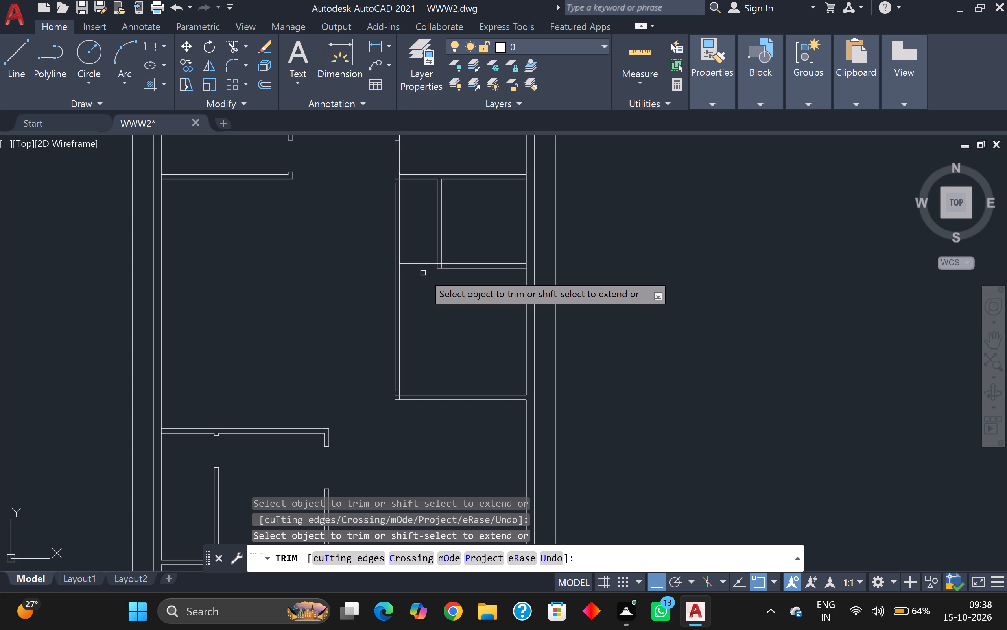
{"action": "key", "text": "ctrl+z"}
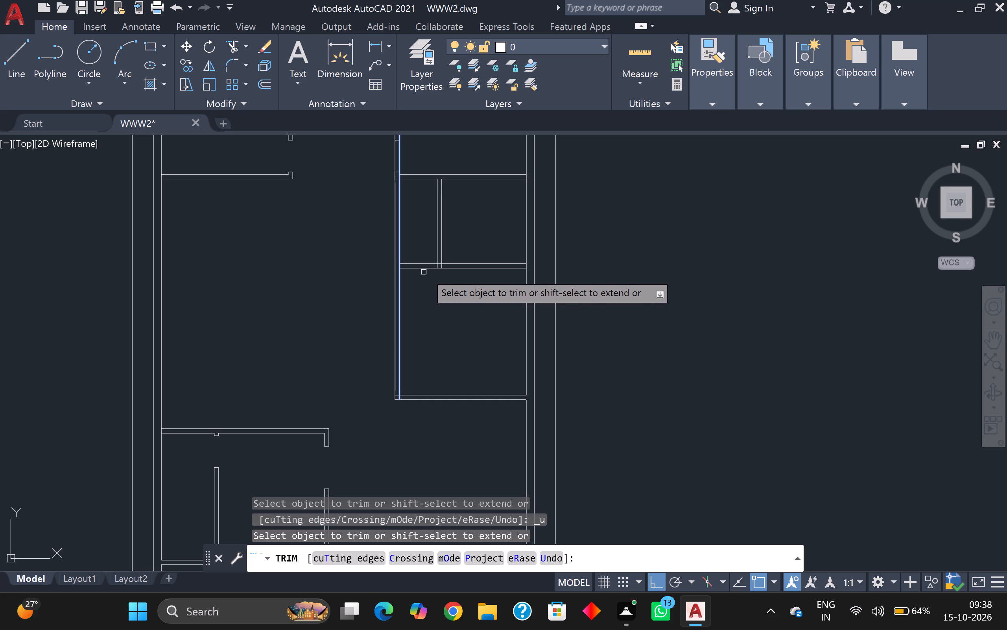
{"action": "scroll", "coordinate": [438, 268], "scroll_direction": "up", "scroll_amount": 3}
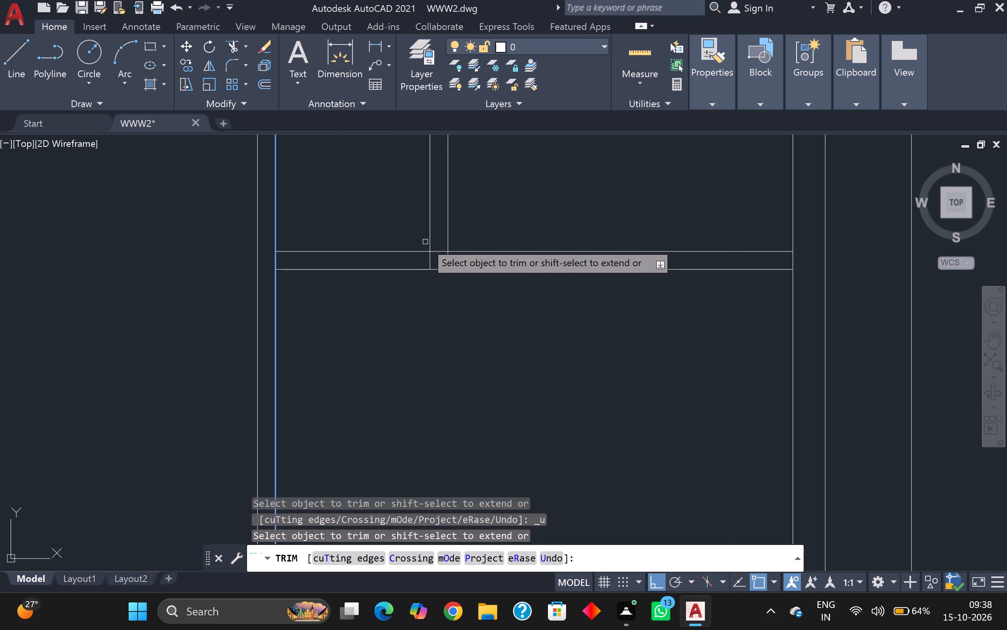
{"action": "left_click", "coordinate": [408, 252], "text": "shift"}
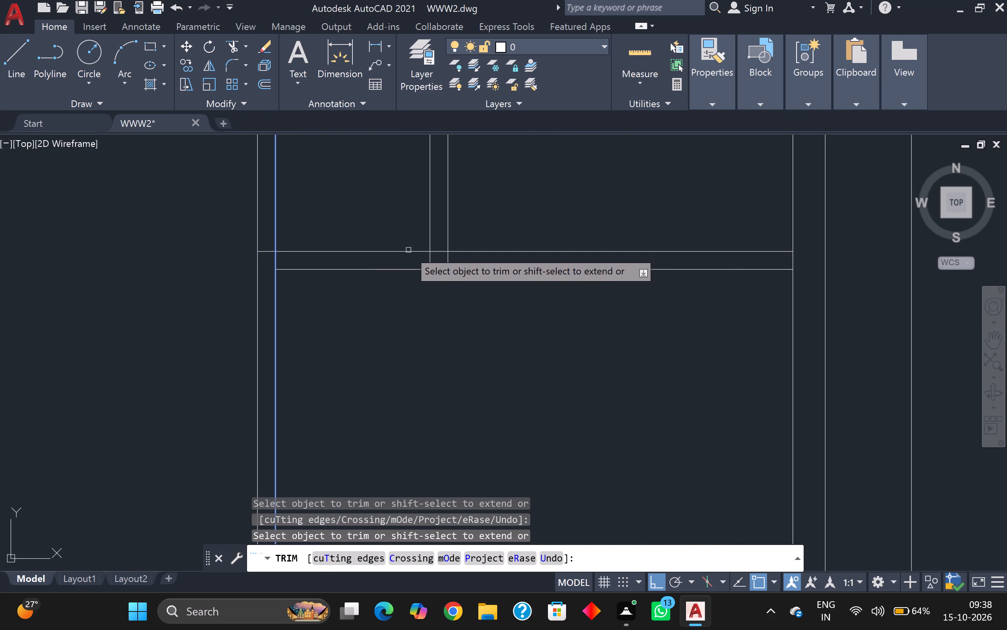
{"action": "left_click", "coordinate": [405, 269], "text": "shift"}
{"action": "scroll", "coordinate": [405, 277], "scroll_direction": "down", "scroll_amount": 2}
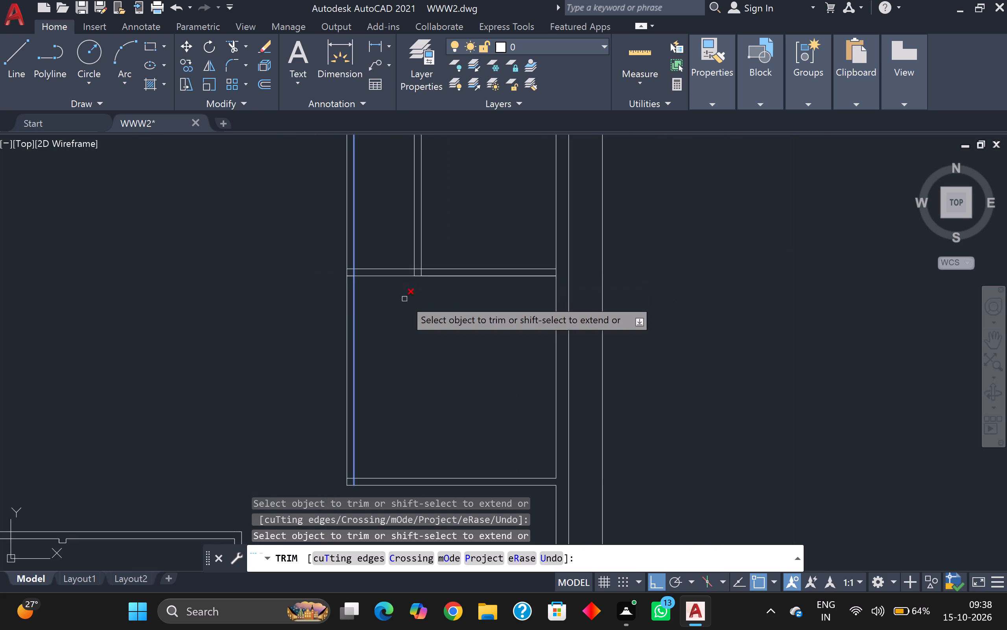
{"action": "scroll", "coordinate": [404, 302], "scroll_direction": "down", "scroll_amount": 2}
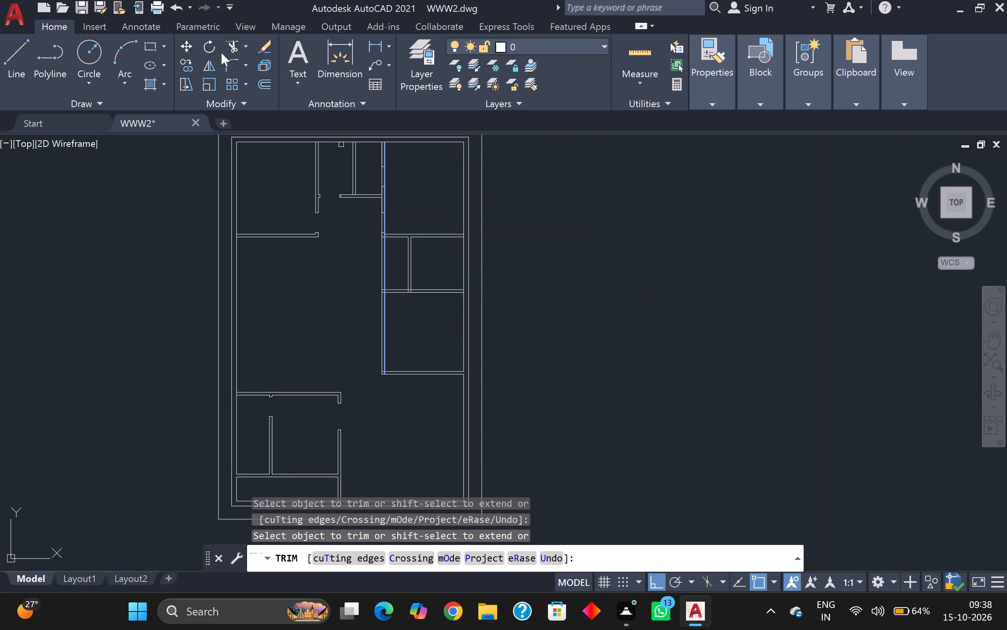
Trim both lines of the long vertical partition between the small right-side room's upper and lower horizontal partitions.
{"action": "left_click", "coordinate": [232, 49]}
{"action": "scroll", "coordinate": [397, 251], "scroll_direction": "up", "scroll_amount": 2}
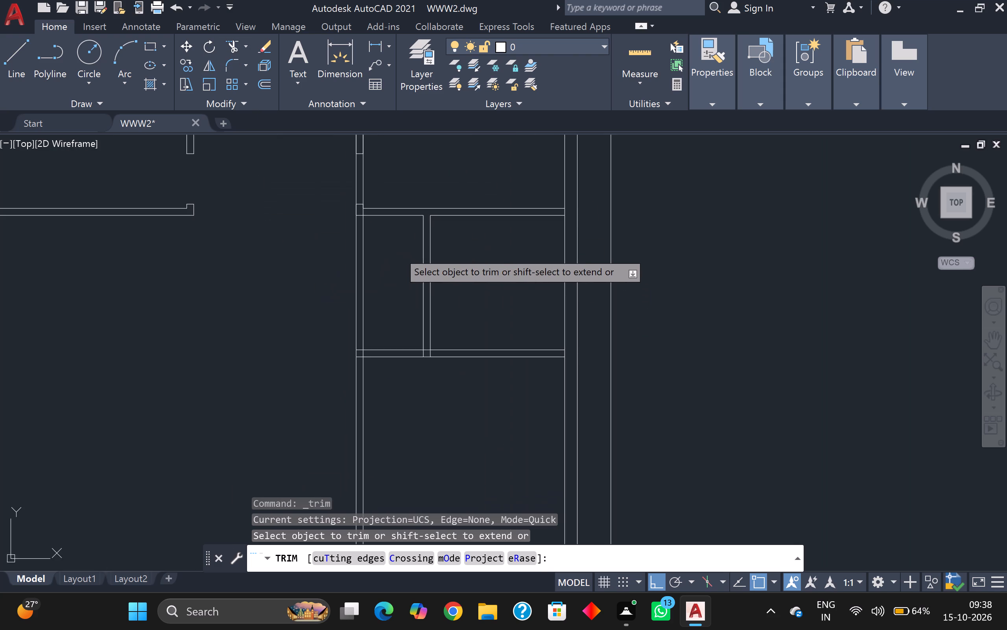
{"action": "scroll", "coordinate": [398, 251], "scroll_direction": "down", "scroll_amount": 2}
{"action": "scroll", "coordinate": [418, 289], "scroll_direction": "up", "scroll_amount": 4}
{"action": "scroll", "coordinate": [421, 289], "scroll_direction": "down", "scroll_amount": 3}
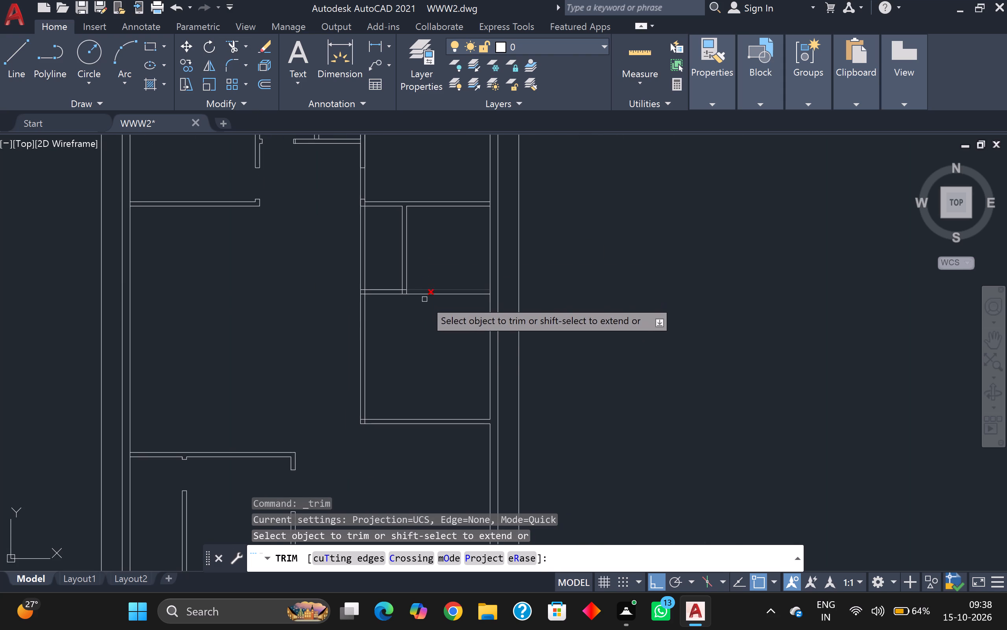
{"action": "scroll", "coordinate": [393, 344], "scroll_direction": "up", "scroll_amount": 1}
{"action": "scroll", "coordinate": [394, 344], "scroll_direction": "down", "scroll_amount": 2}
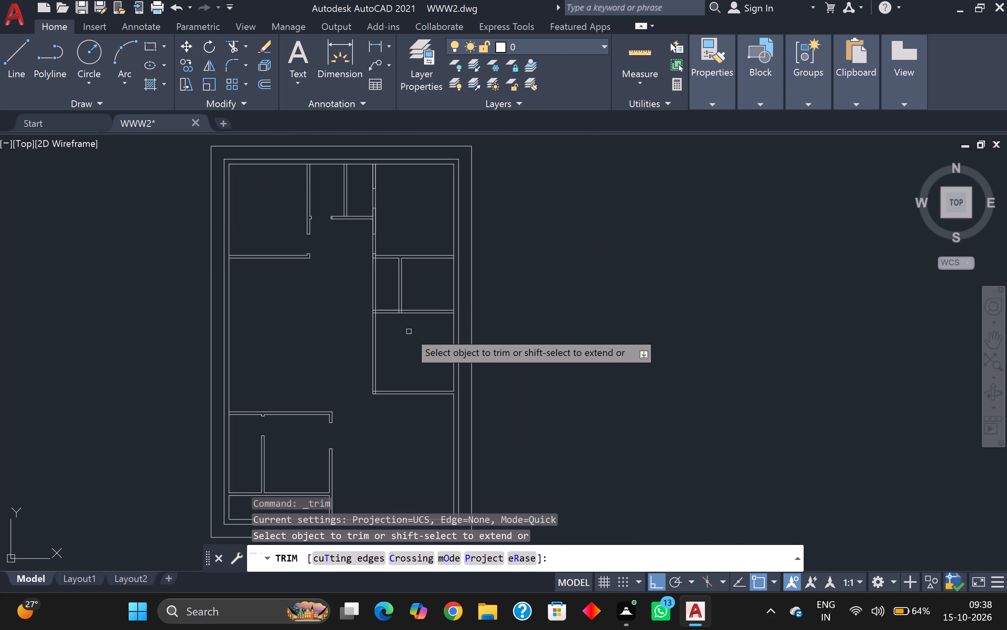
{"action": "left_click", "coordinate": [383, 291]}
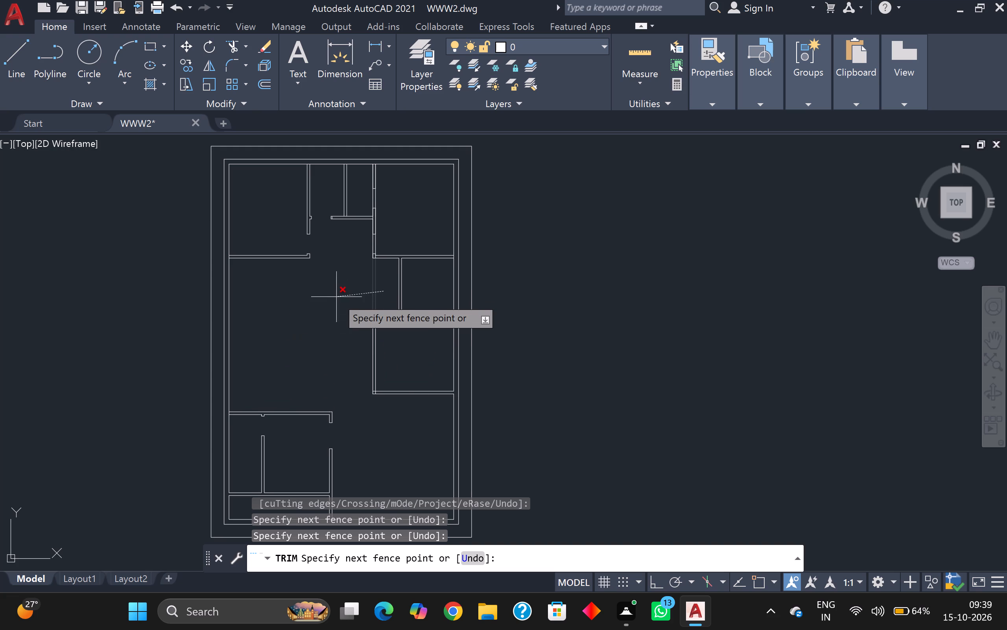
{"action": "scroll", "coordinate": [337, 295], "scroll_direction": "up", "scroll_amount": 3}
{"action": "left_click", "coordinate": [339, 278]}
{"action": "scroll", "coordinate": [339, 275], "scroll_direction": "down", "scroll_amount": 2}
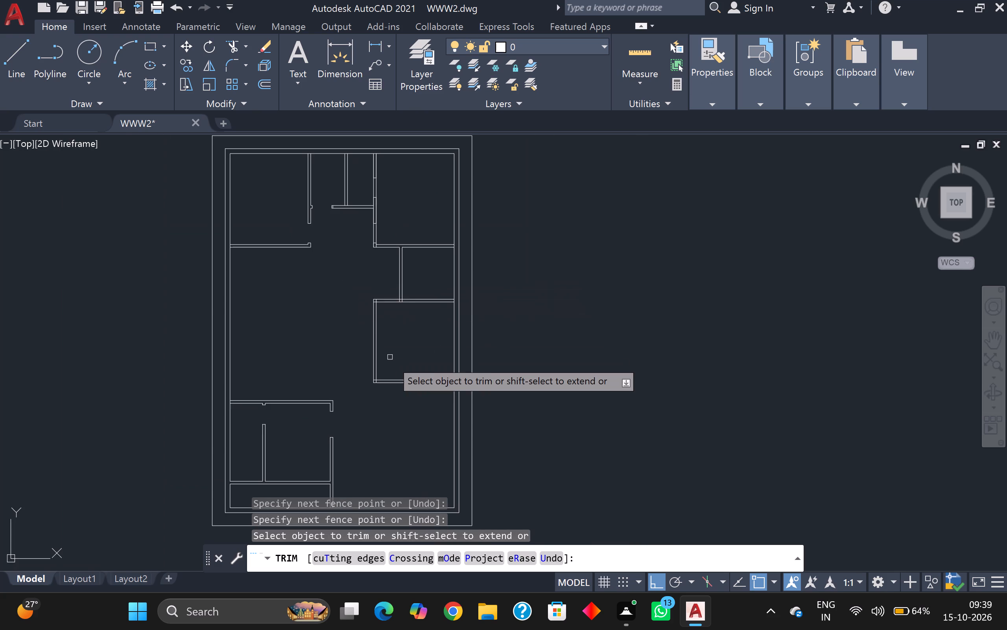
Inspect the trimmed right-side rooms and the open area below the lowest right-side partition, and end trimming.
{"action": "scroll", "coordinate": [392, 362], "scroll_direction": "up", "scroll_amount": 1}
{"action": "scroll", "coordinate": [392, 362], "scroll_direction": "down", "scroll_amount": 3}
{"action": "scroll", "coordinate": [391, 360], "scroll_direction": "up", "scroll_amount": 1}
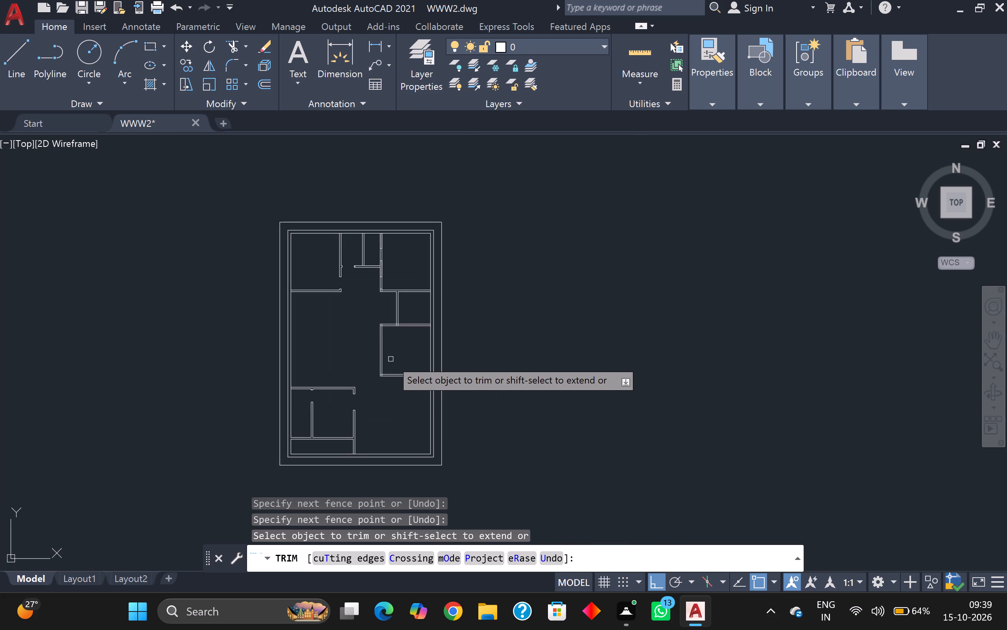
{"action": "middle_click_drag", "start_coordinate": [391, 359], "coordinate": [301, 412]}
{"action": "scroll", "coordinate": [320, 408], "scroll_direction": "up", "scroll_amount": 1}
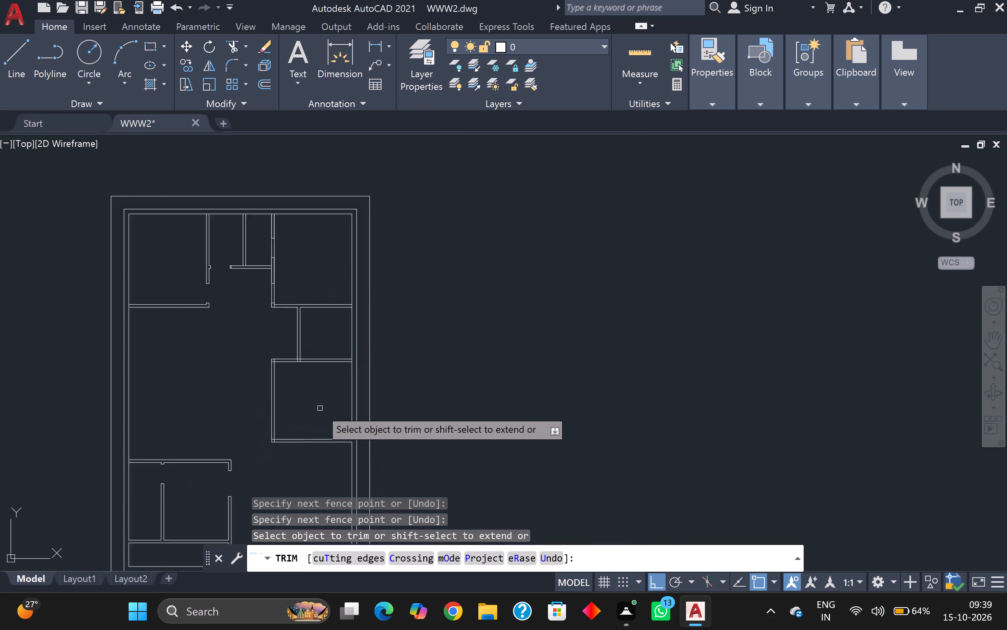
{"action": "scroll", "coordinate": [320, 408], "scroll_direction": "up", "scroll_amount": 1}
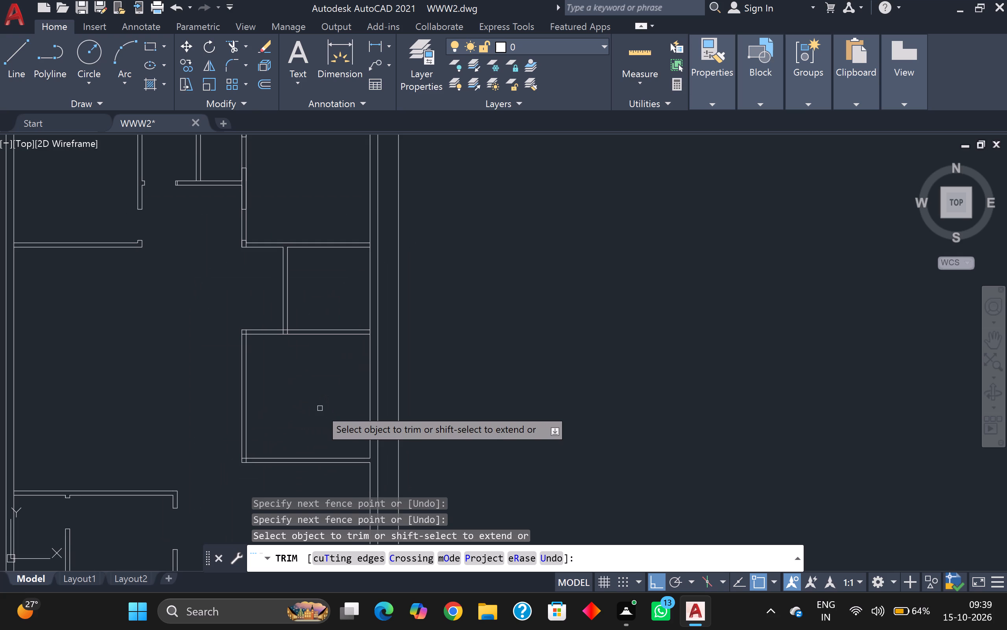
{"action": "scroll", "coordinate": [320, 408], "scroll_direction": "down", "scroll_amount": 3}
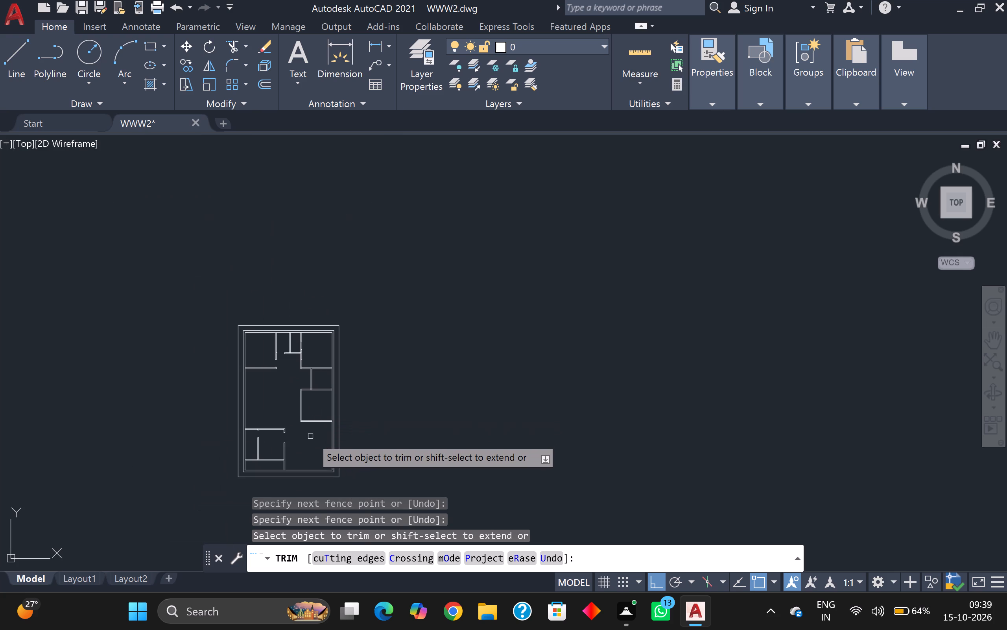
{"action": "scroll", "coordinate": [271, 421], "scroll_direction": "down", "scroll_amount": 2}
{"action": "scroll", "coordinate": [275, 411], "scroll_direction": "up", "scroll_amount": 4}
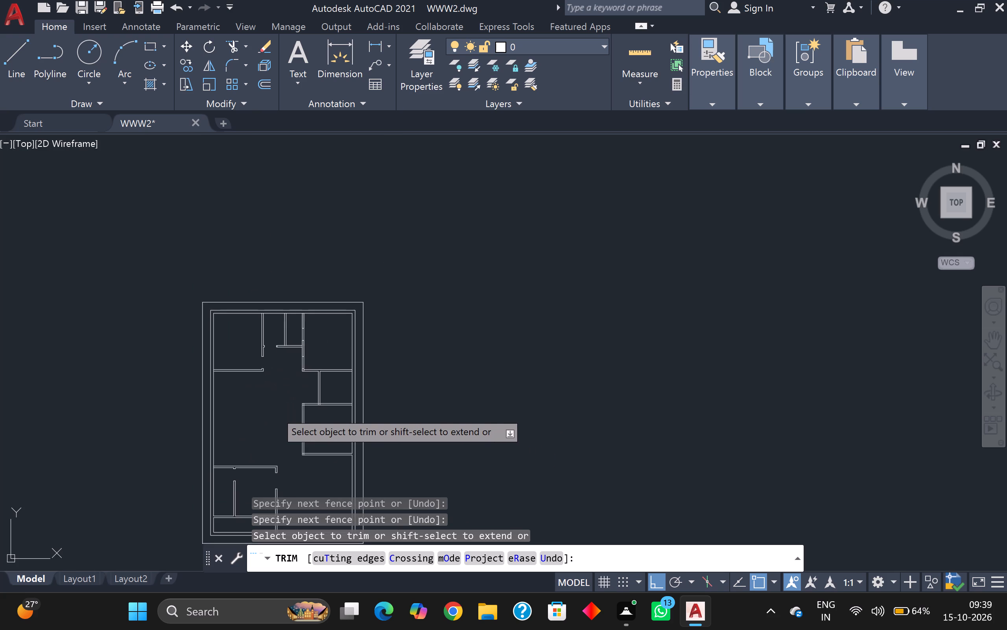
{"action": "scroll", "coordinate": [275, 411], "scroll_direction": "down", "scroll_amount": 1}
{"action": "scroll", "coordinate": [306, 417], "scroll_direction": "up", "scroll_amount": 5}
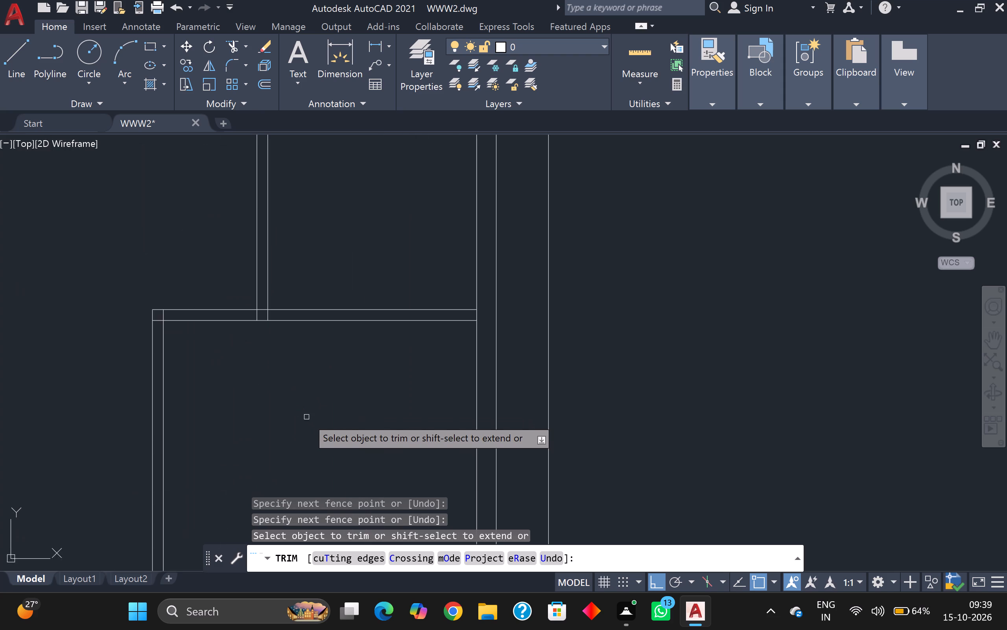
{"action": "scroll", "coordinate": [306, 417], "scroll_direction": "down", "scroll_amount": 4}
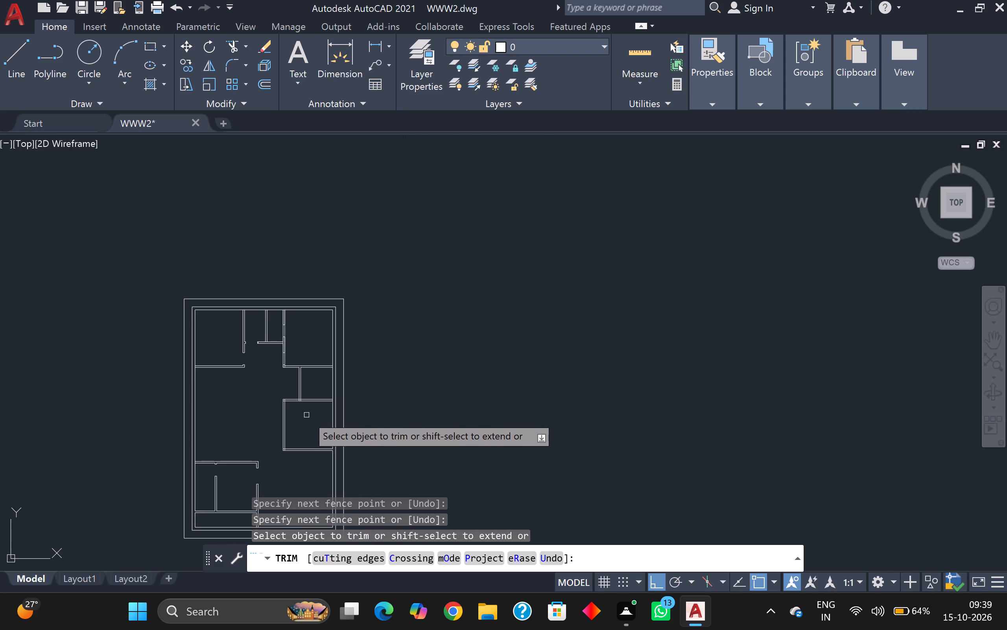
{"action": "scroll", "coordinate": [321, 407], "scroll_direction": "down", "scroll_amount": 1}
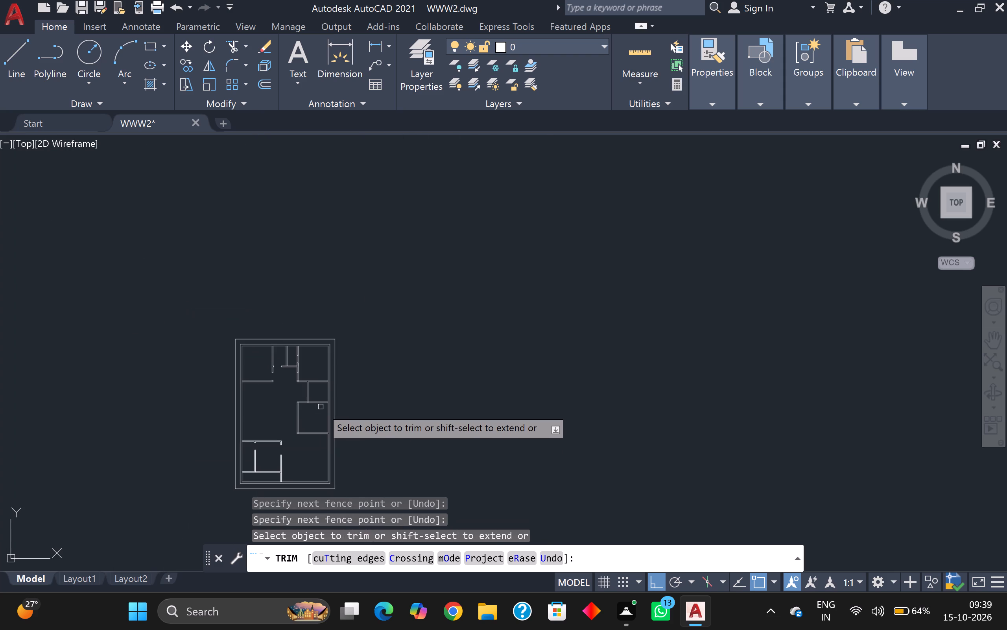
{"action": "middle_click_drag", "start_coordinate": [321, 405], "coordinate": [313, 339]}
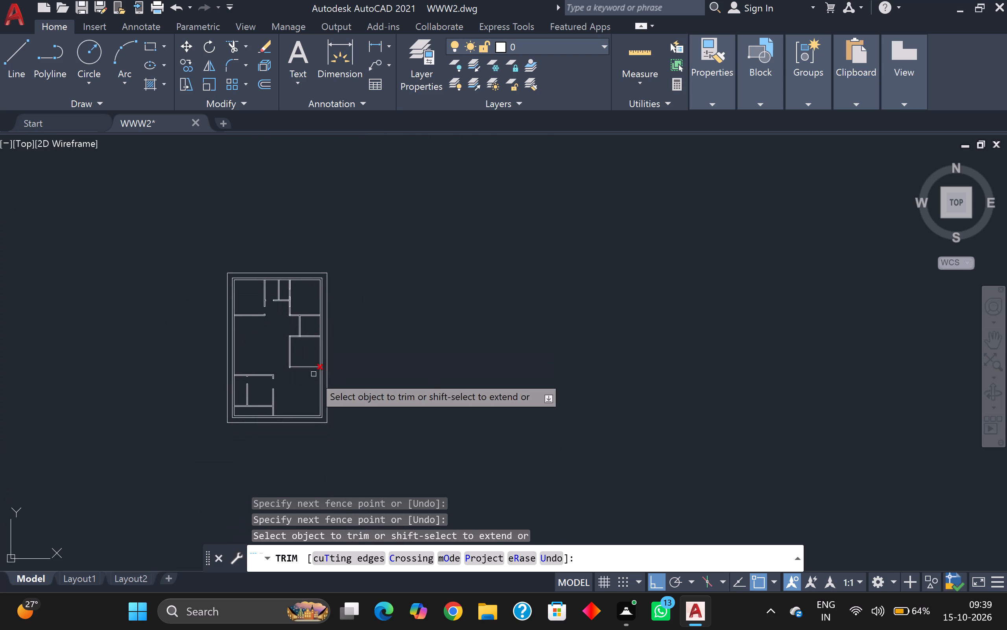
{"action": "scroll", "coordinate": [313, 380], "scroll_direction": "up", "scroll_amount": 5}
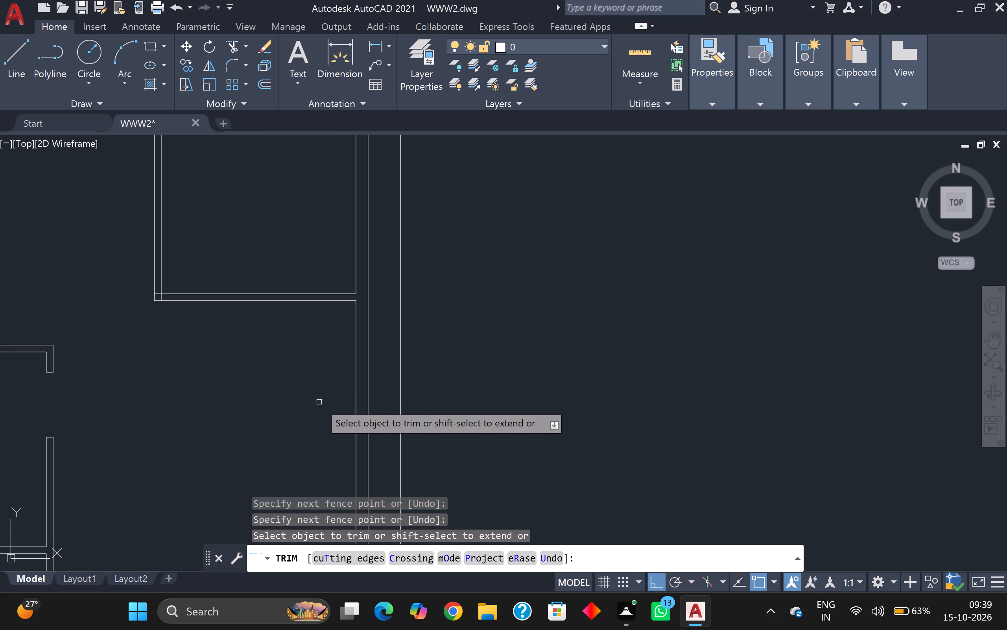
{"action": "key", "text": "Escape"}
Offset the right outer wall's inner line below the lowest horizontal partition 12' inward, and offset that copy 5" further into the plan.
{"action": "key", "text": "o"}
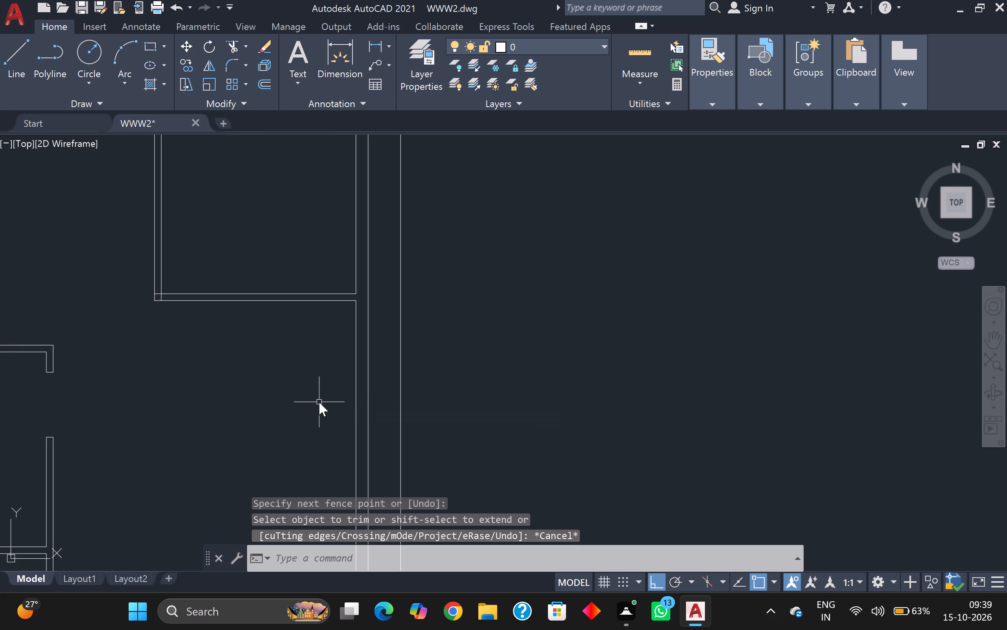
{"action": "key", "text": "Return"}
{"action": "key", "text": "Return"}
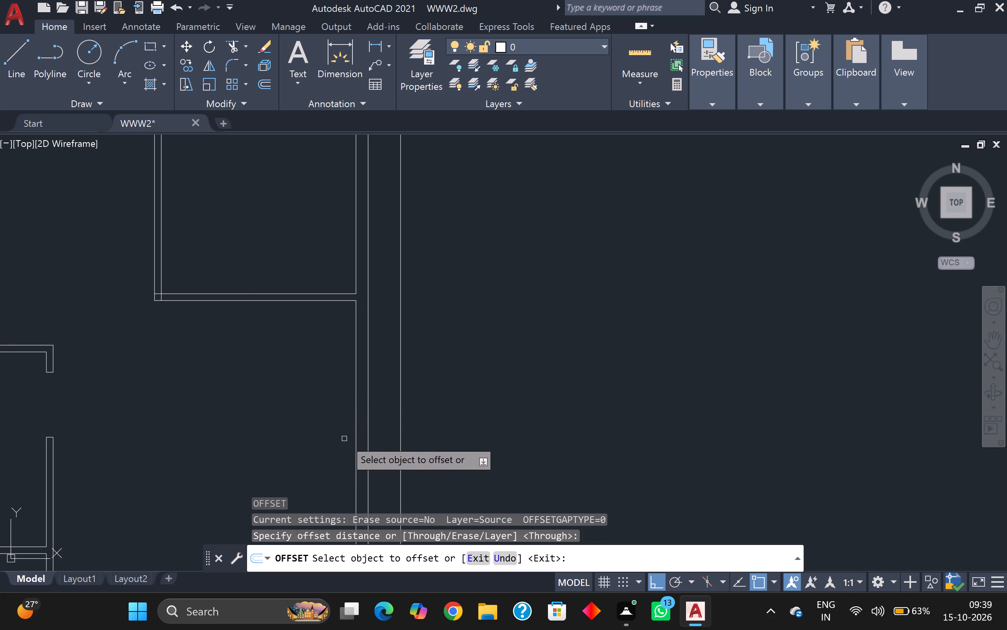
{"action": "left_click", "coordinate": [353, 445]}
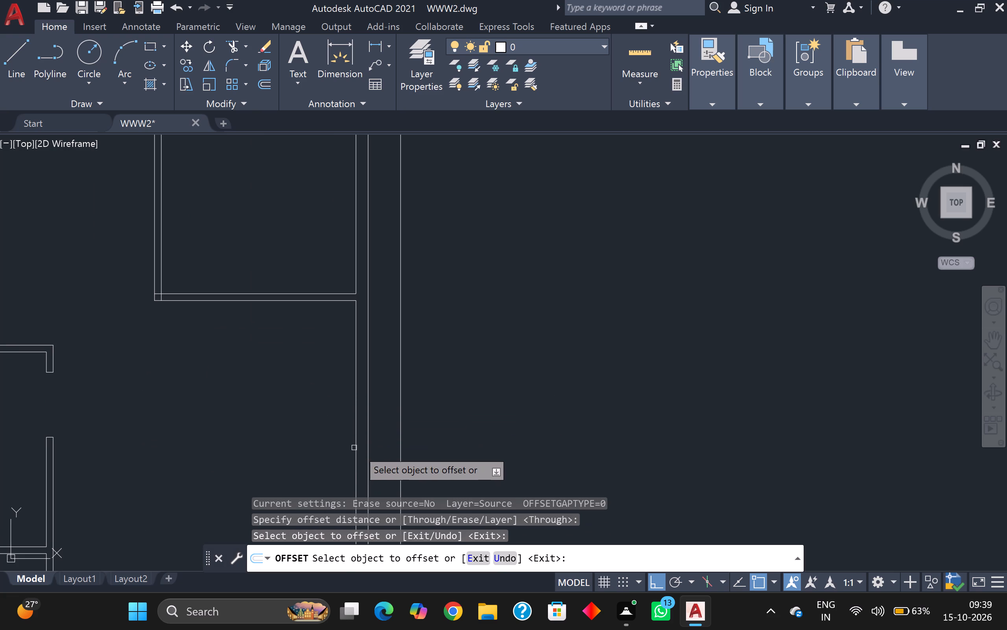
{"action": "left_click_drag", "start_coordinate": [358, 449], "coordinate": [348, 449]}
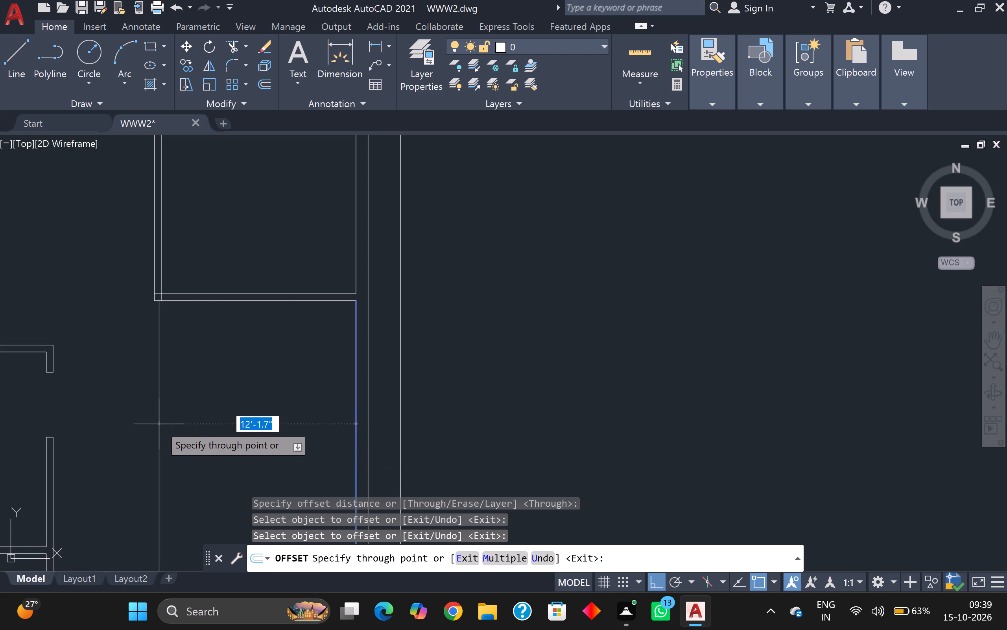
{"action": "middle_click_drag", "start_coordinate": [160, 422], "coordinate": [212, 361]}
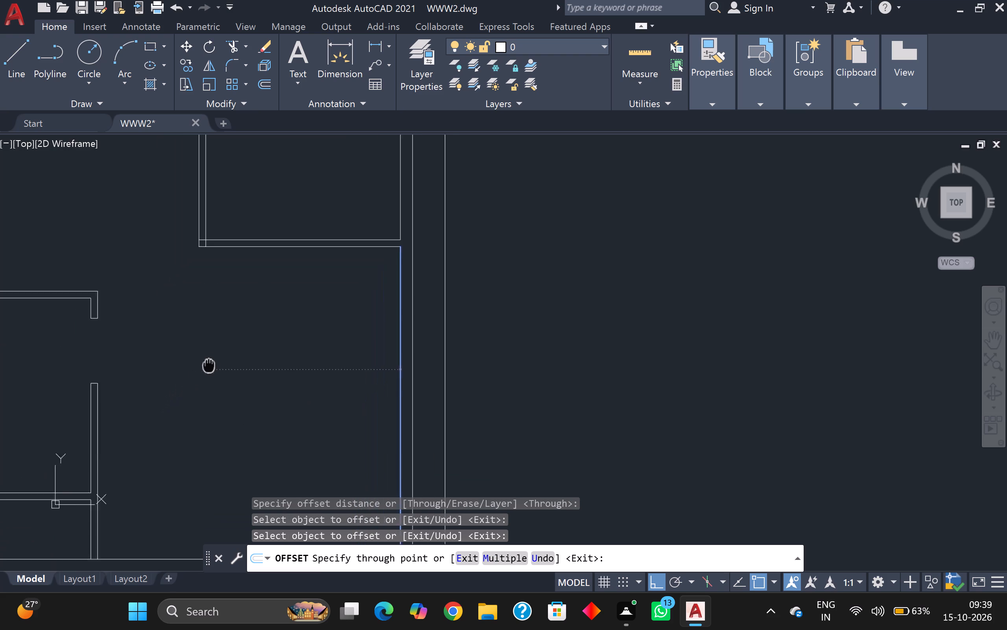
{"action": "middle_click_drag", "start_coordinate": [212, 361], "coordinate": [212, 360]}
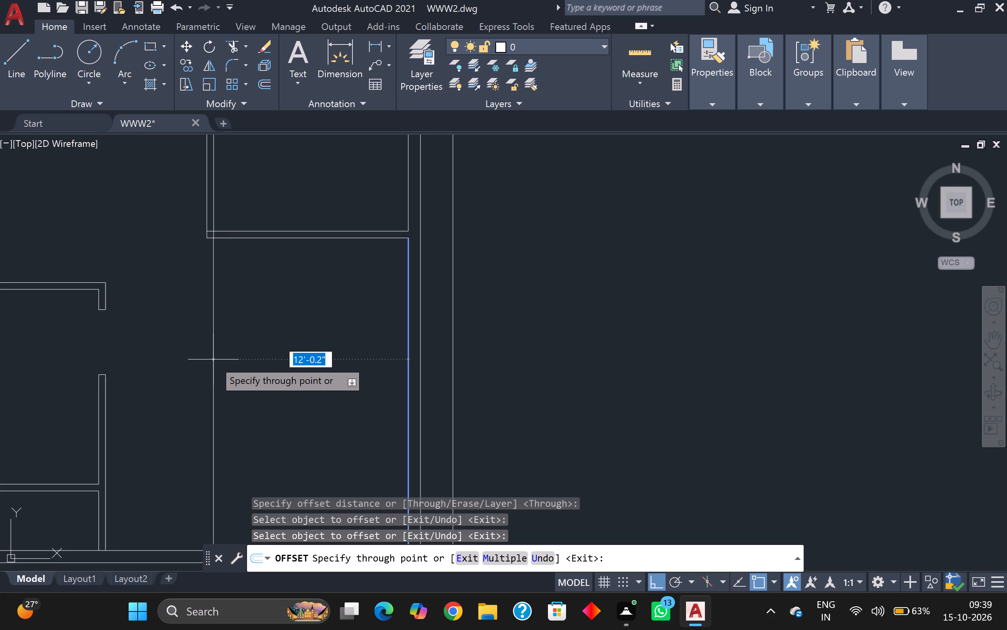
{"action": "type", "text": "12'"}
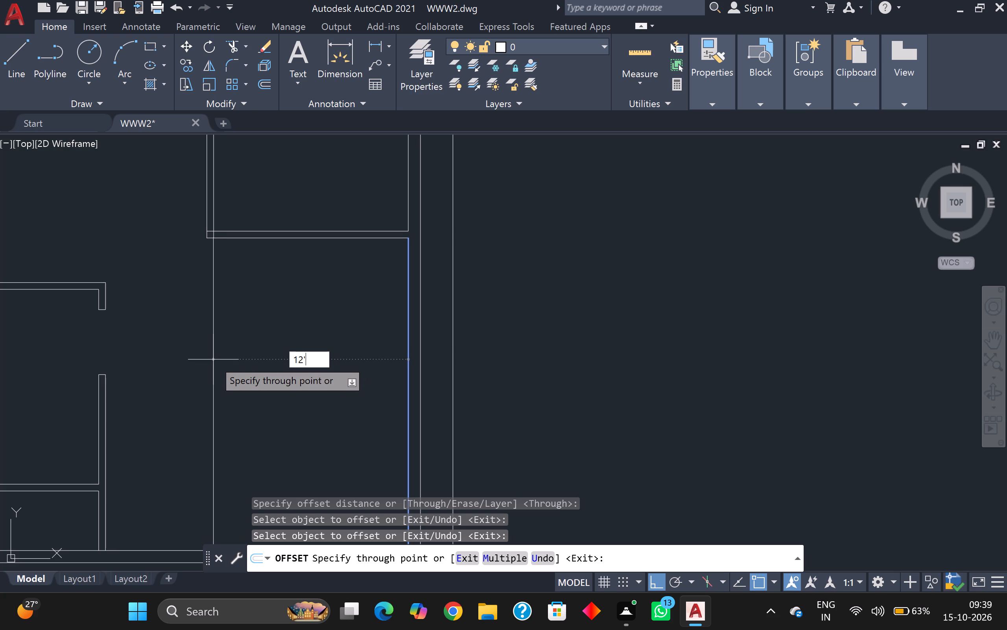
{"action": "key", "text": "Return"}
{"action": "left_click", "coordinate": [213, 359]}
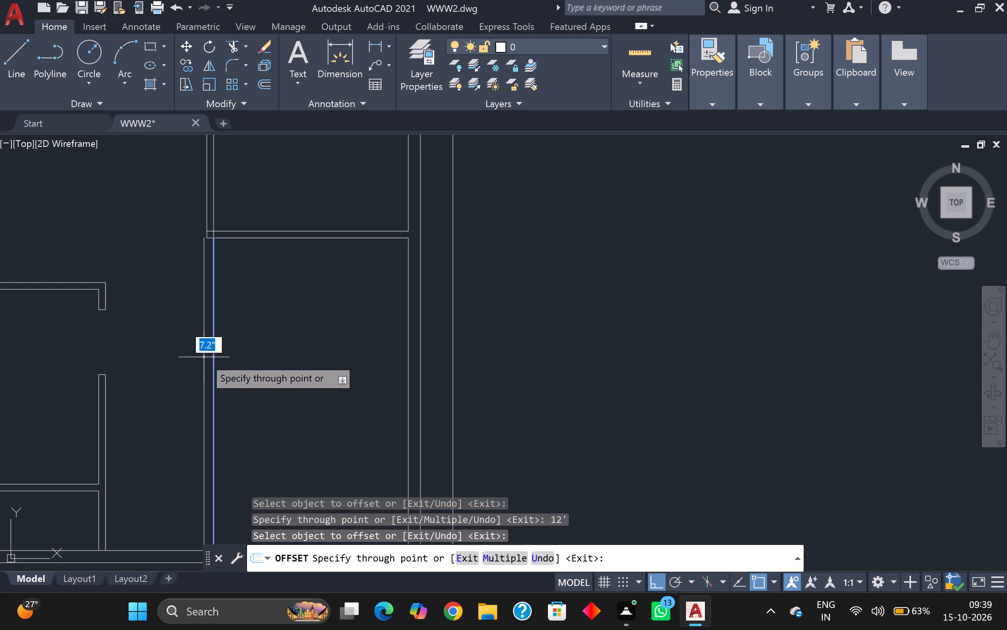
{"action": "key", "text": "5"}
{"action": "key", "text": "Return"}
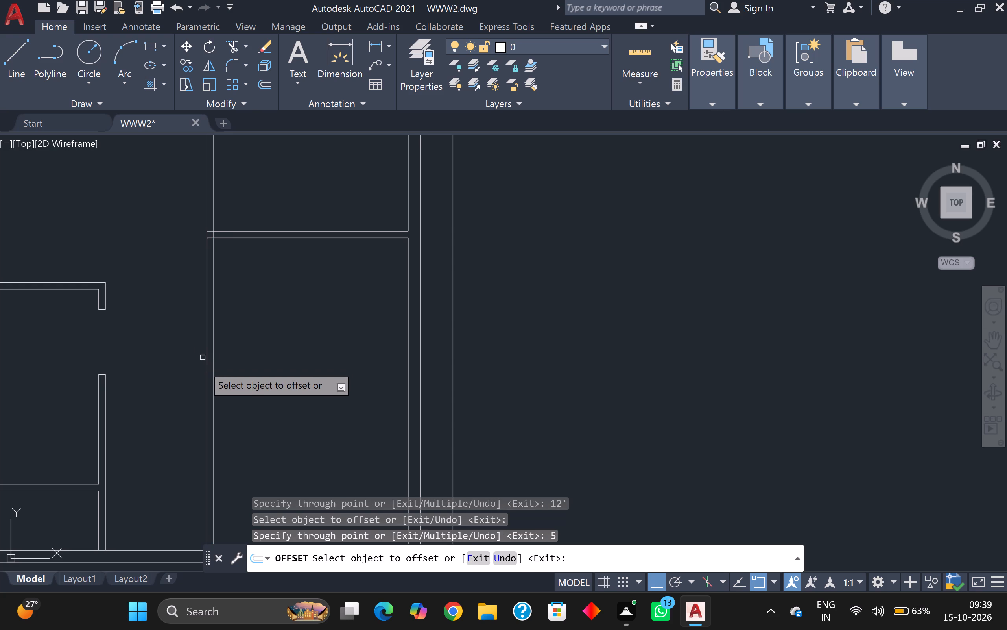
Inspect the new lower-right vertical partition and the space between it and the lower-left rooms, and end offsetting.
{"action": "scroll", "coordinate": [208, 361], "scroll_direction": "down", "scroll_amount": 2}
{"action": "middle_click_drag", "start_coordinate": [188, 389], "coordinate": [189, 389]}
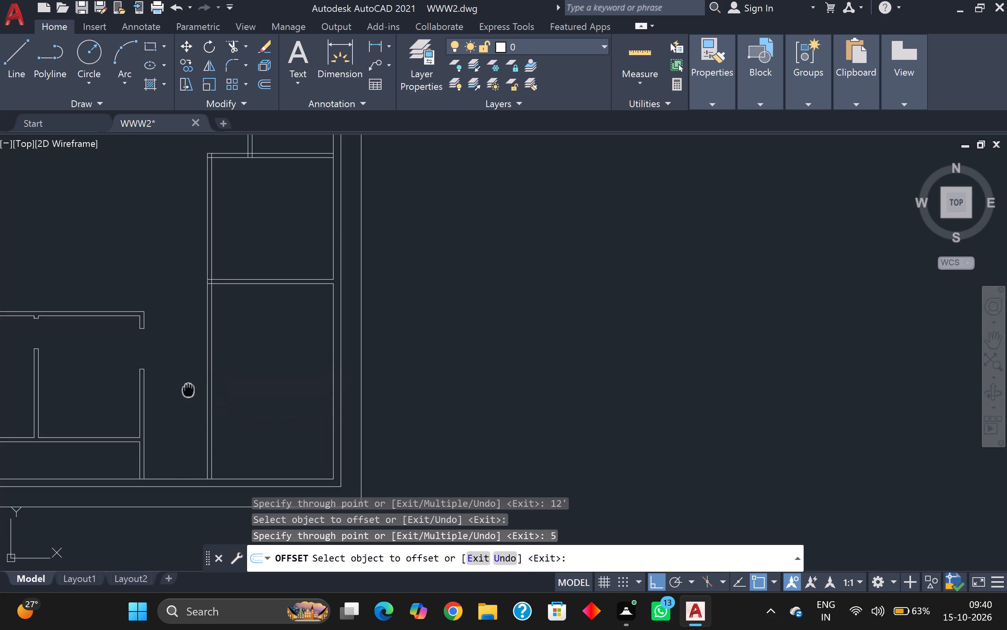
{"action": "middle_click_drag", "start_coordinate": [189, 389], "coordinate": [245, 421]}
{"action": "scroll", "coordinate": [266, 454], "scroll_direction": "up", "scroll_amount": 1}
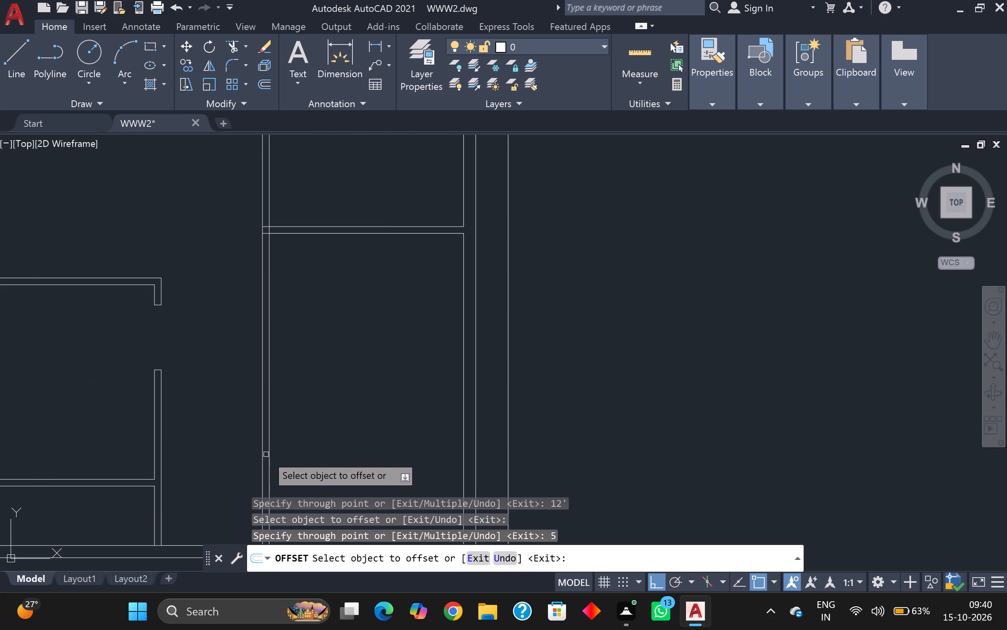
{"action": "scroll", "coordinate": [266, 454], "scroll_direction": "up", "scroll_amount": 3}
{"action": "scroll", "coordinate": [266, 454], "scroll_direction": "down", "scroll_amount": 4}
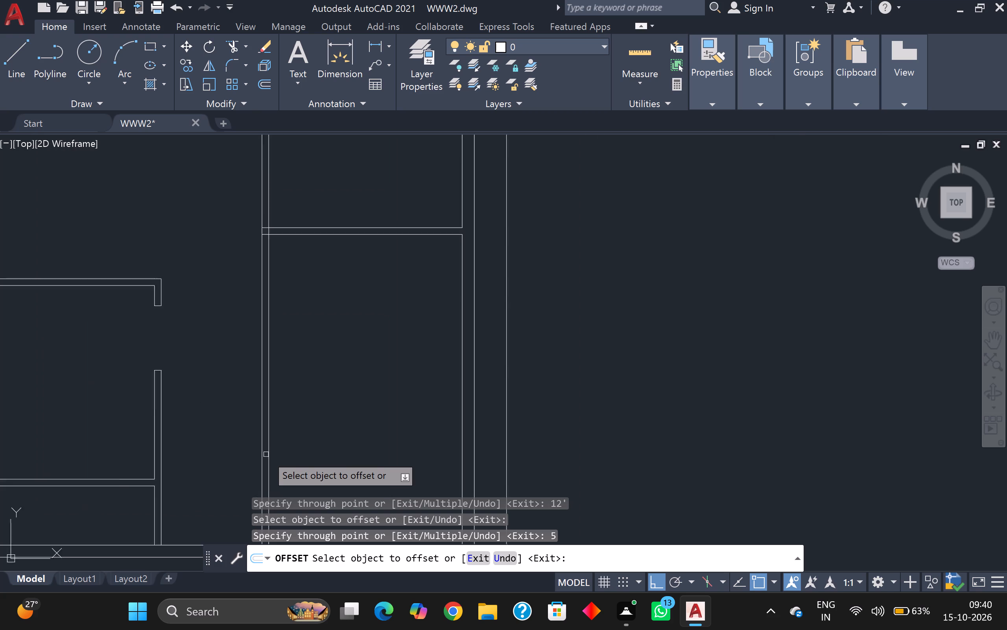
{"action": "scroll", "coordinate": [266, 454], "scroll_direction": "down", "scroll_amount": 1}
{"action": "scroll", "coordinate": [271, 450], "scroll_direction": "up", "scroll_amount": 2}
{"action": "scroll", "coordinate": [271, 450], "scroll_direction": "down", "scroll_amount": 2}
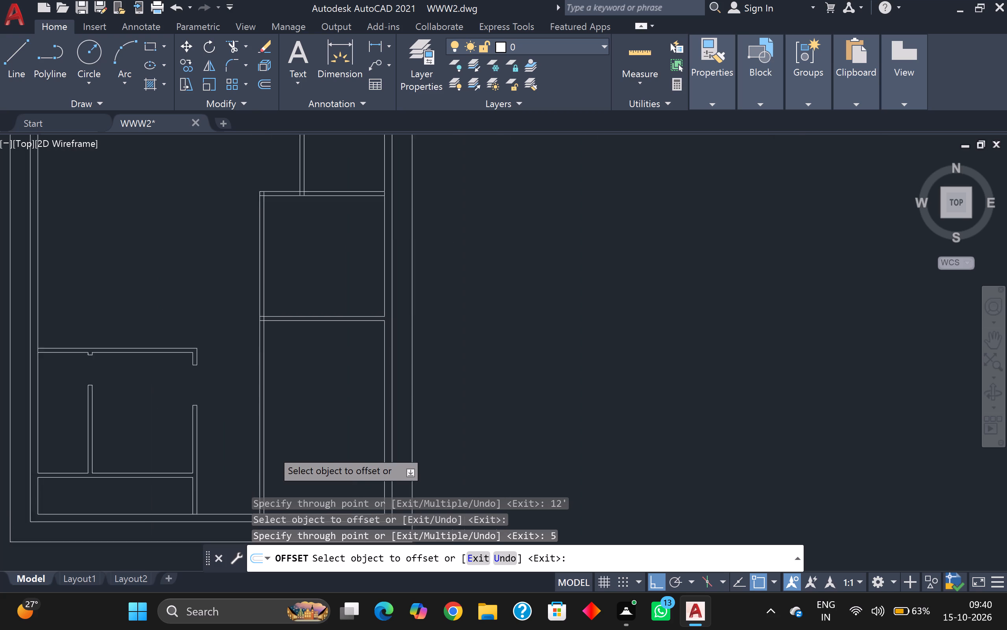
{"action": "scroll", "coordinate": [271, 450], "scroll_direction": "down", "scroll_amount": 2}
{"action": "scroll", "coordinate": [282, 461], "scroll_direction": "up", "scroll_amount": 4}
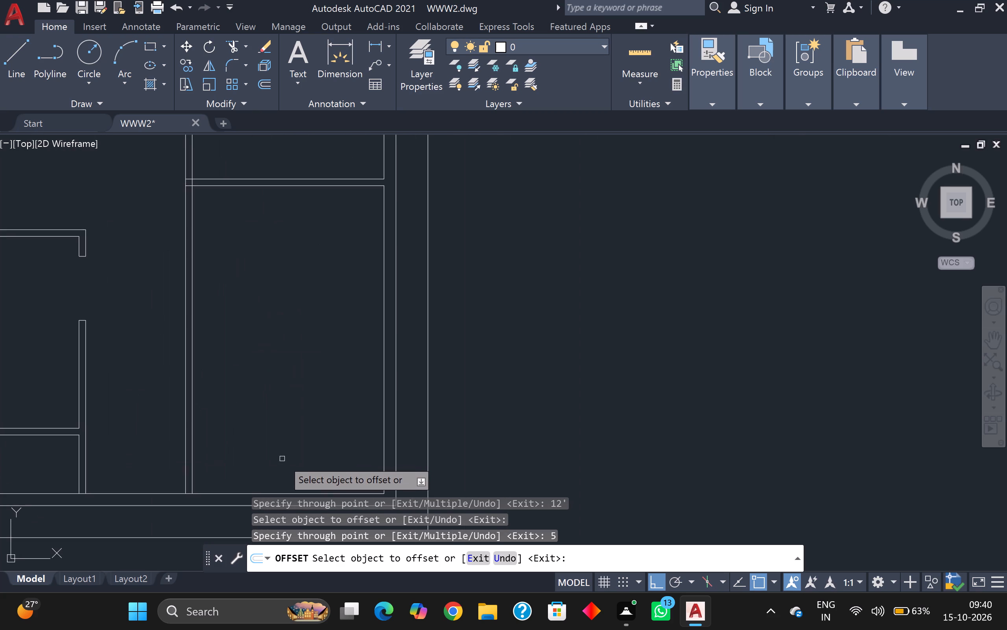
{"action": "scroll", "coordinate": [282, 459], "scroll_direction": "down", "scroll_amount": 3}
{"action": "scroll", "coordinate": [249, 428], "scroll_direction": "up", "scroll_amount": 2}
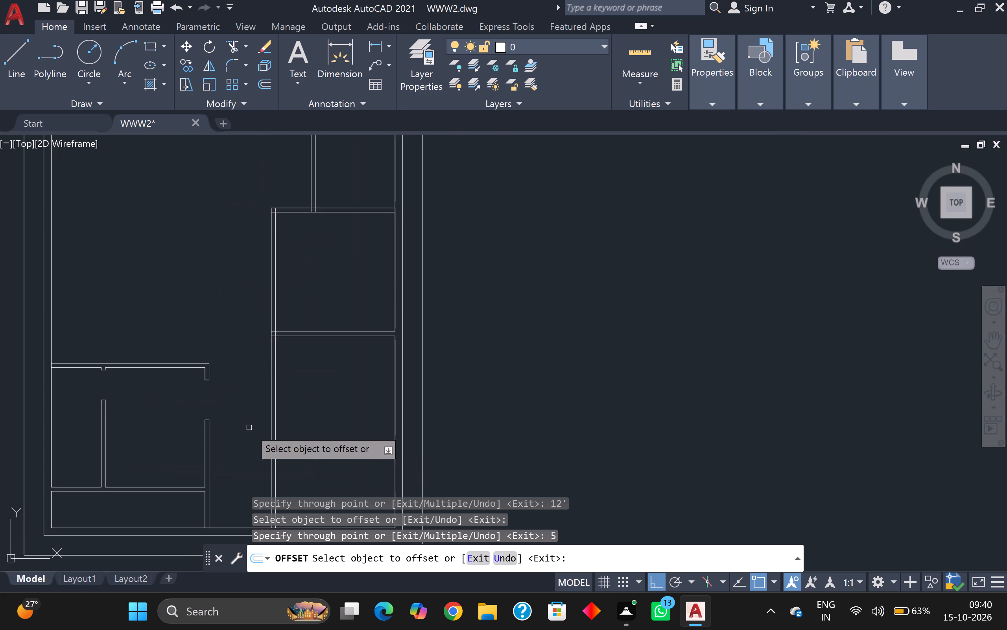
{"action": "scroll", "coordinate": [249, 428], "scroll_direction": "up", "scroll_amount": 1}
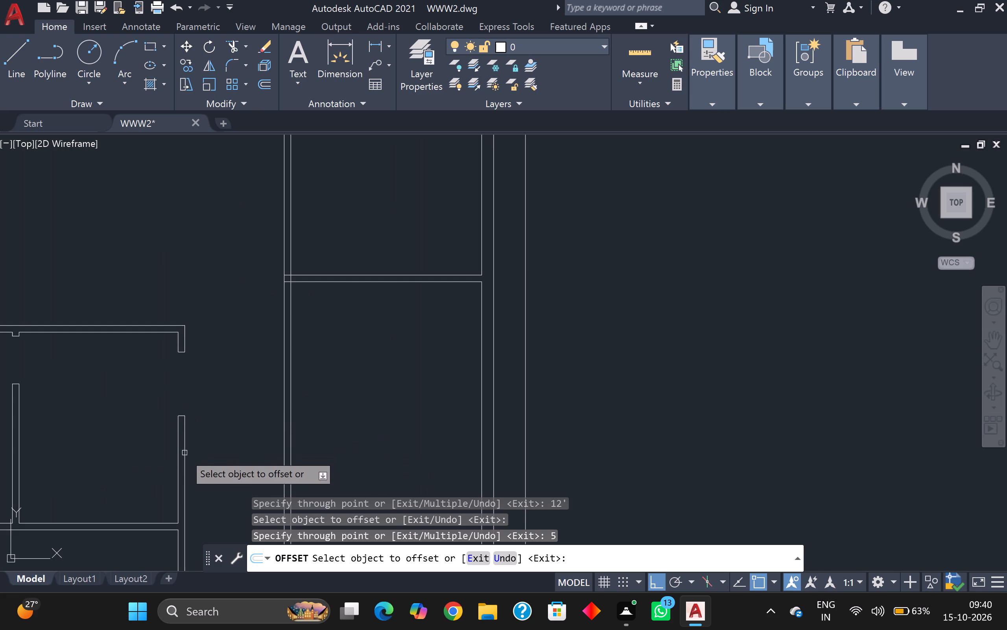
{"action": "scroll", "coordinate": [184, 422], "scroll_direction": "up", "scroll_amount": 1}
{"action": "scroll", "coordinate": [184, 435], "scroll_direction": "down", "scroll_amount": 2}
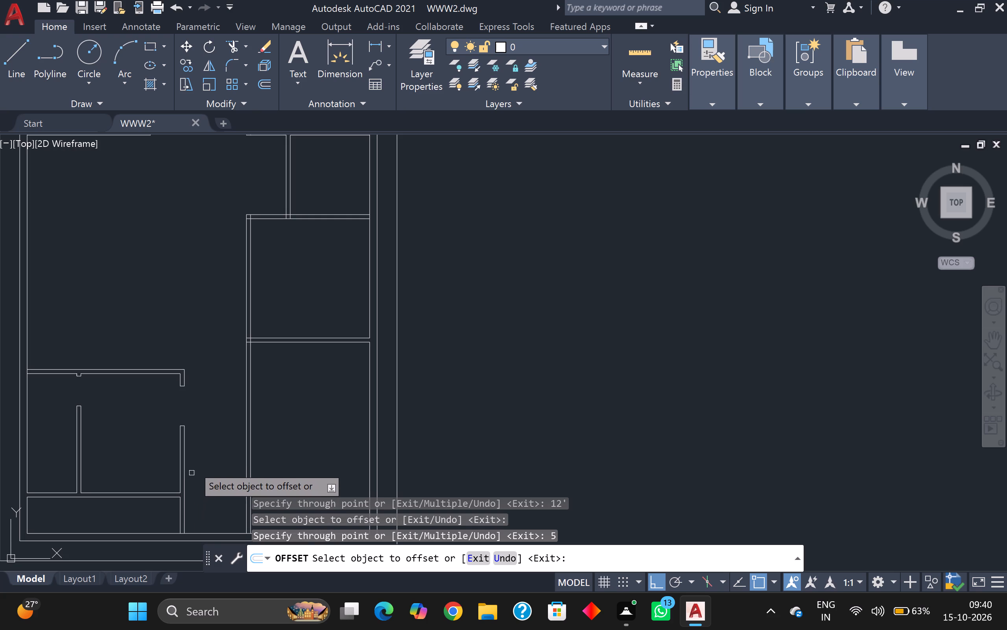
{"action": "key", "text": "Escape"}
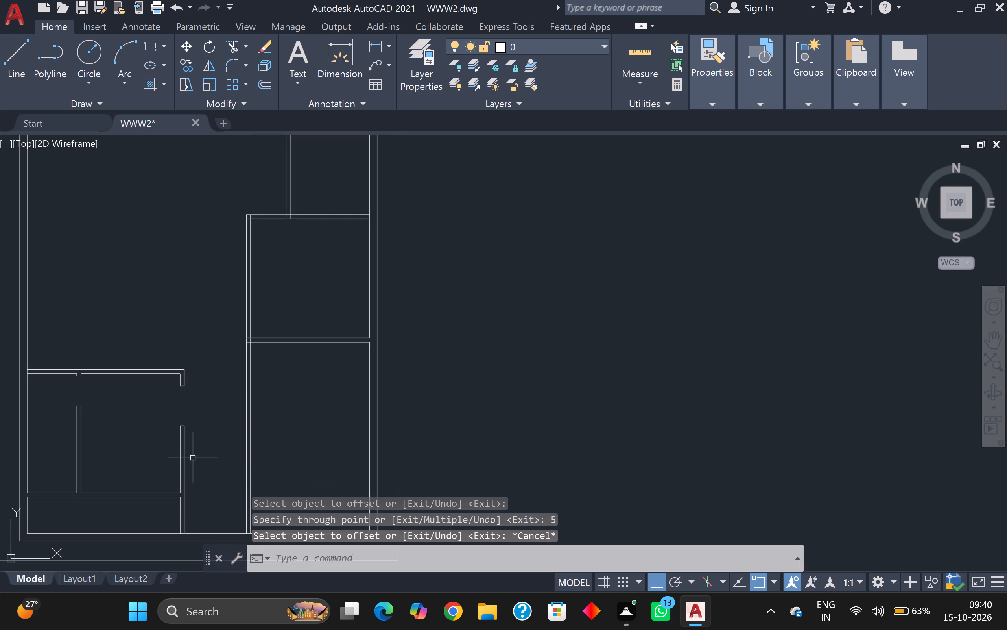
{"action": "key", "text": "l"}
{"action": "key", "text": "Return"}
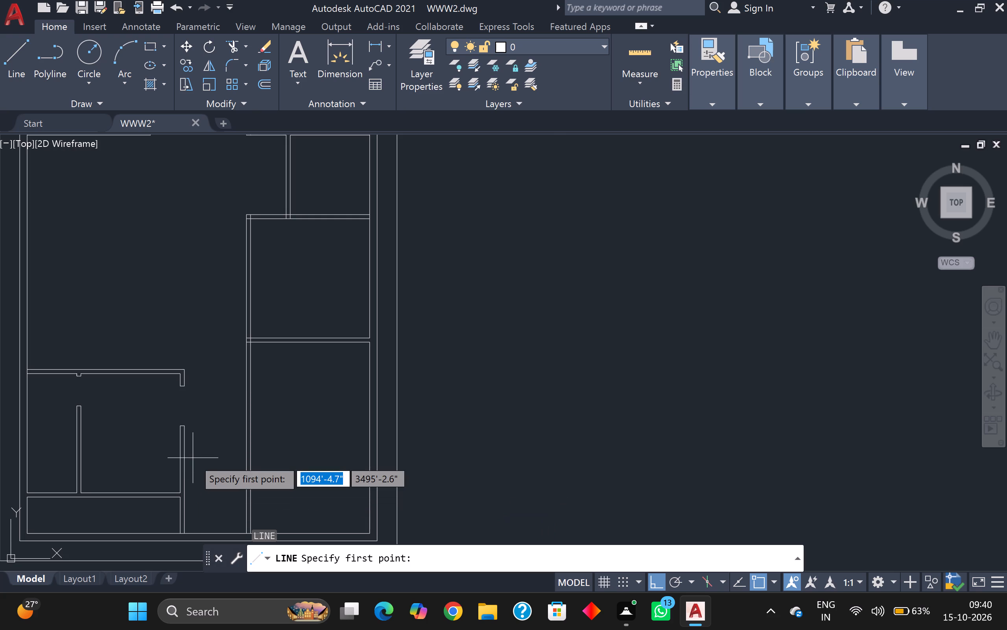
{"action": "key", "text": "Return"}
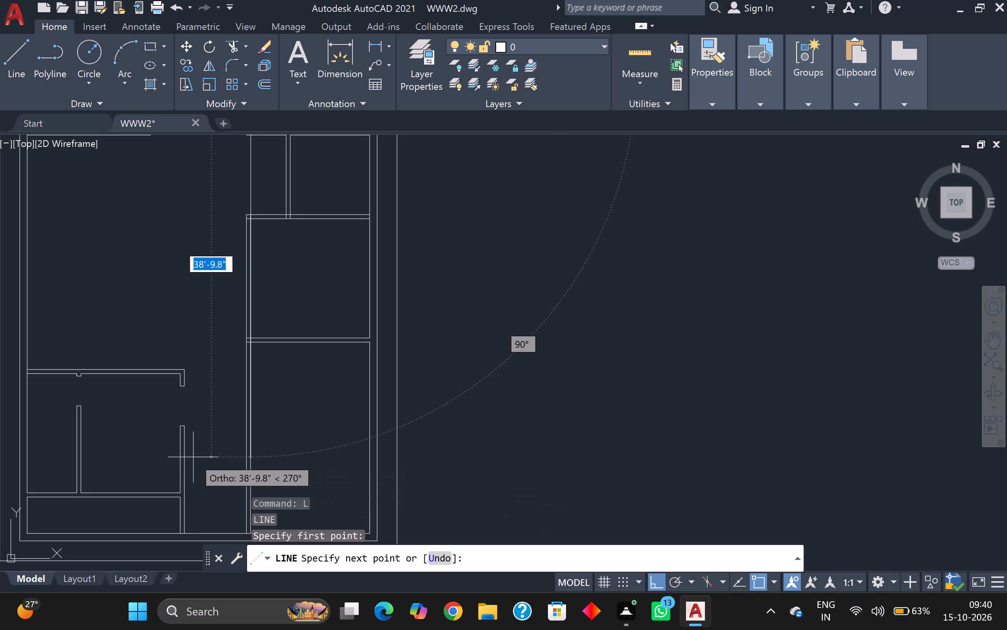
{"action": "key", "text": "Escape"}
Draw connected lines from the outer corner of the lower-left rooms' right partition, just below the door opening: 1' down, 1' right, 9" down.
{"action": "key", "text": "l"}
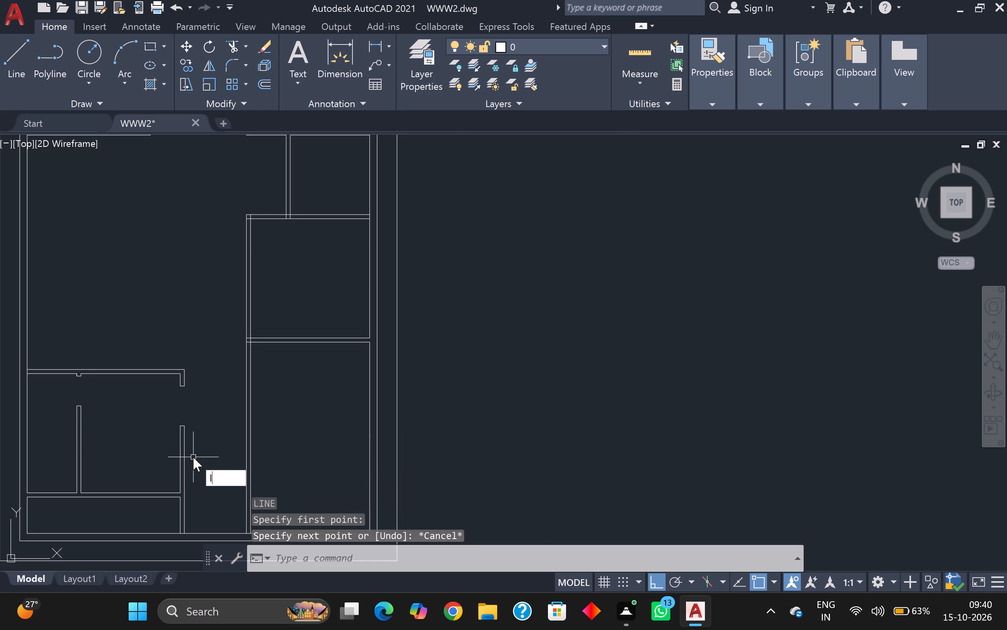
{"action": "key", "text": "Return"}
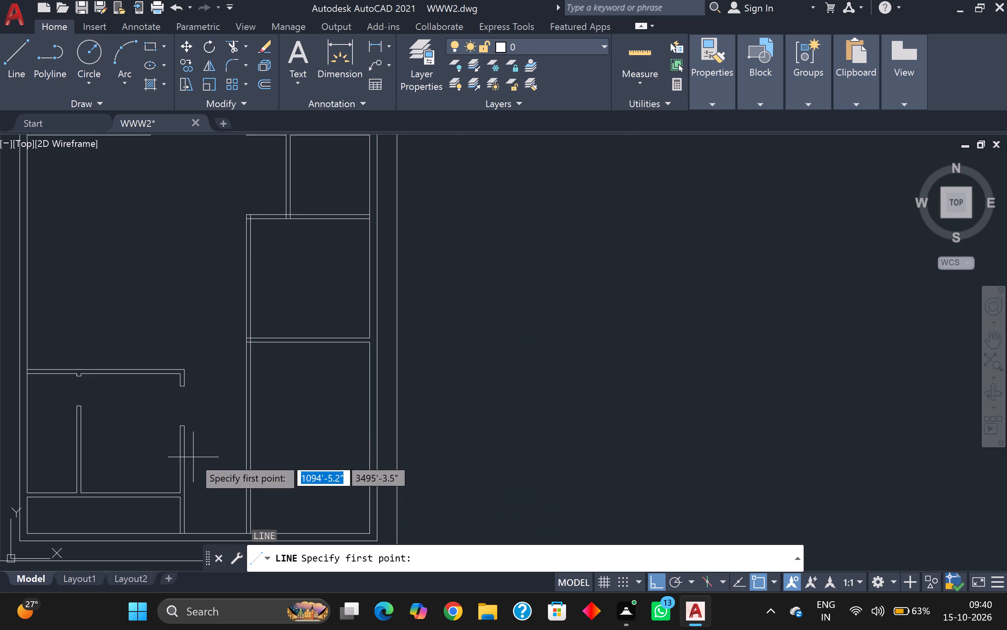
{"action": "scroll", "coordinate": [179, 442], "scroll_direction": "up", "scroll_amount": 2}
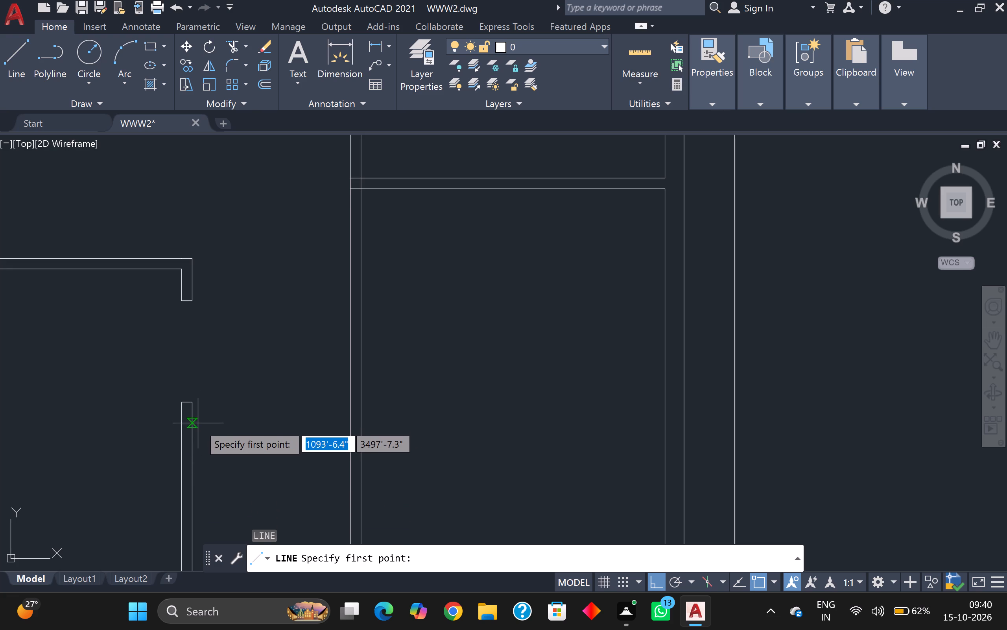
{"action": "left_click", "coordinate": [191, 402]}
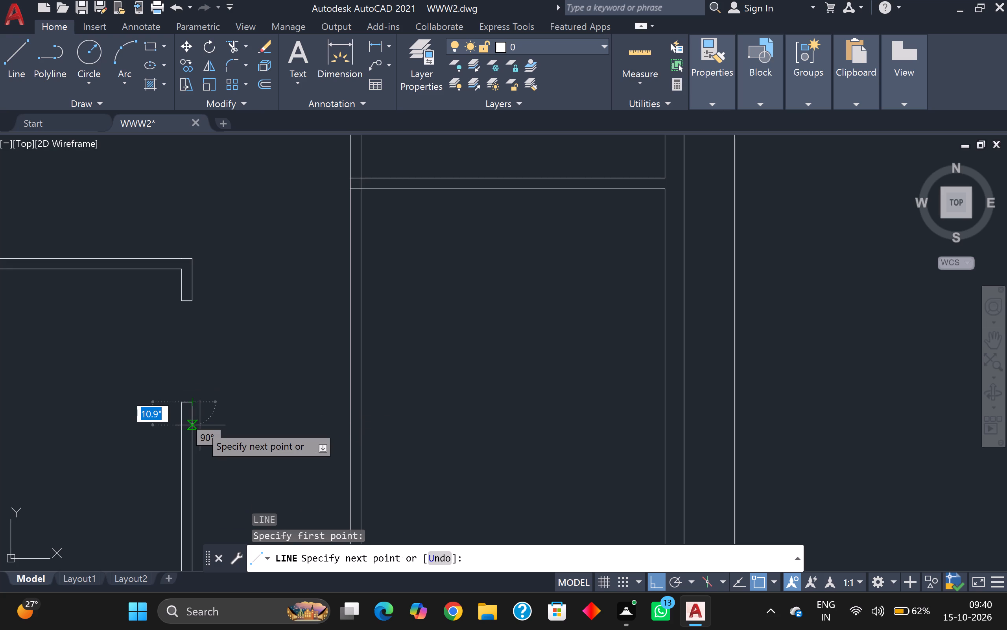
{"action": "key", "text": "1"}
{"action": "key", "text": "apostrophe"}
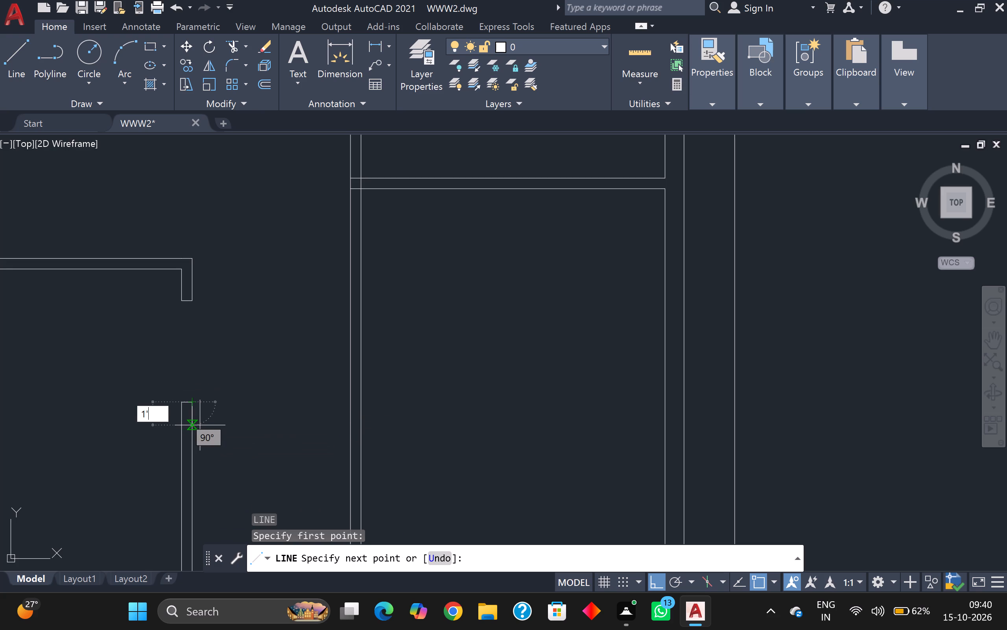
{"action": "key", "text": "Return"}
{"action": "scroll", "coordinate": [275, 415], "scroll_direction": "up", "scroll_amount": 1}
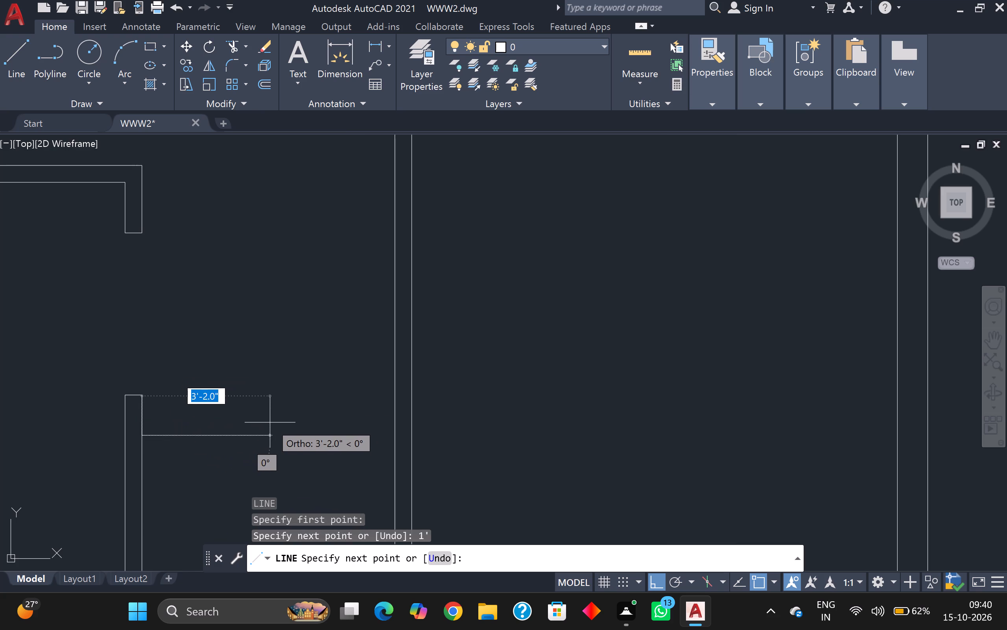
{"action": "type", "text": "1'"}
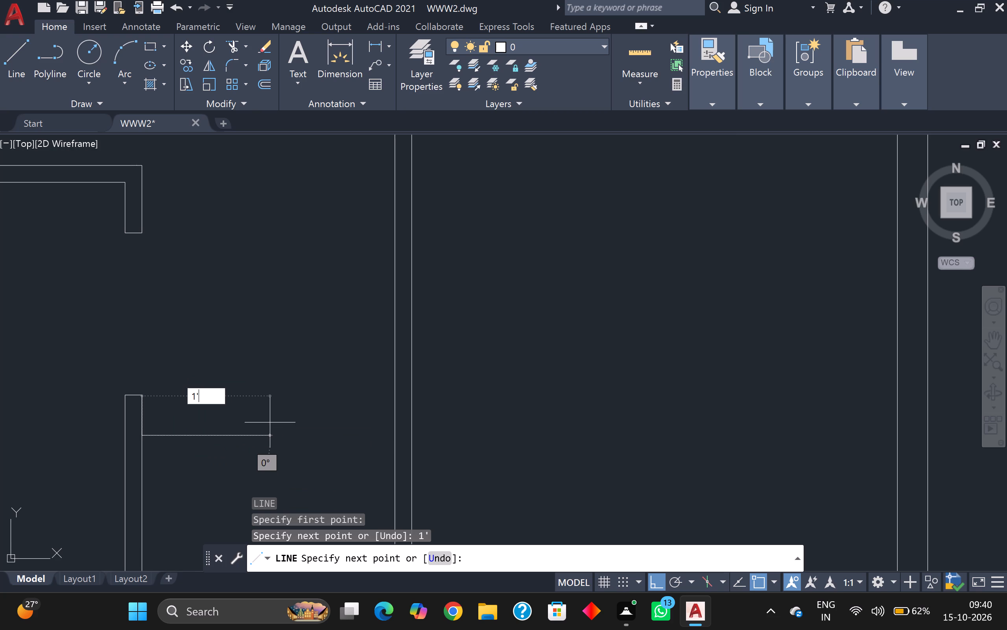
{"action": "key", "text": "Return"}
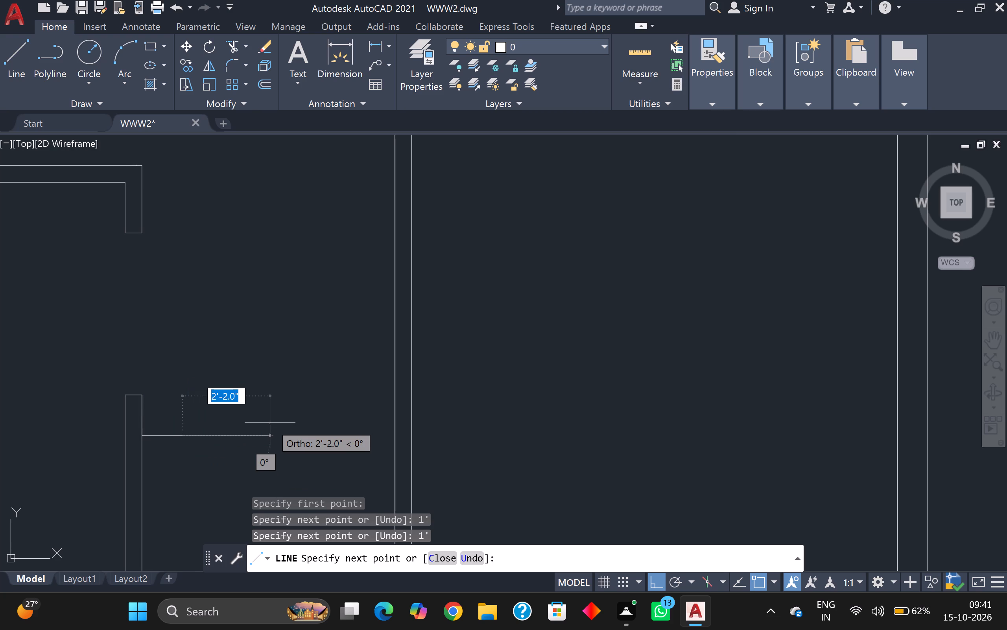
{"action": "scroll", "coordinate": [270, 422], "scroll_direction": "down", "scroll_amount": 2}
{"action": "scroll", "coordinate": [262, 479], "scroll_direction": "up", "scroll_amount": 2}
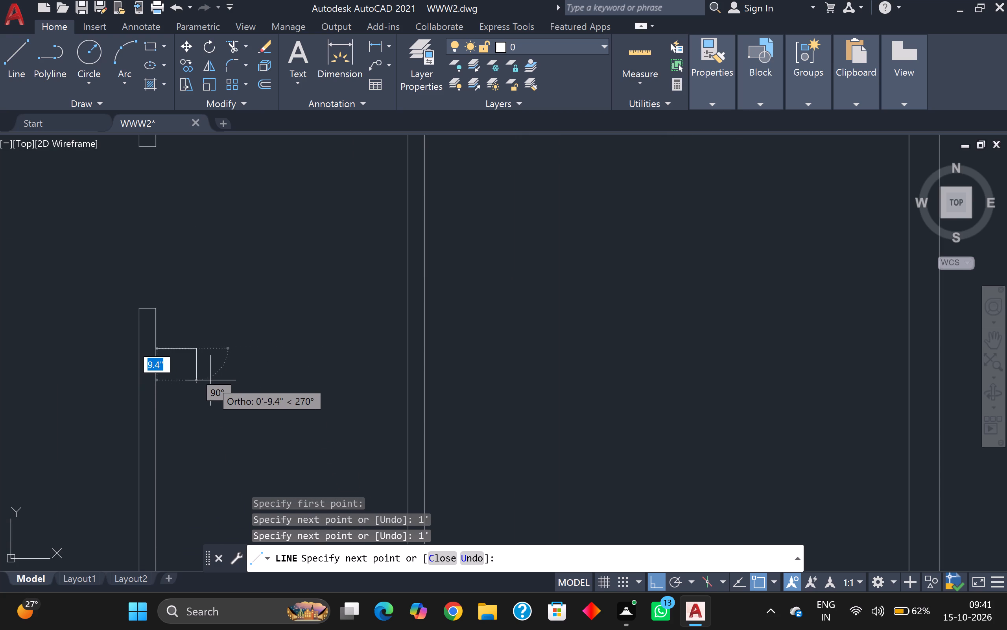
{"action": "key", "text": "9"}
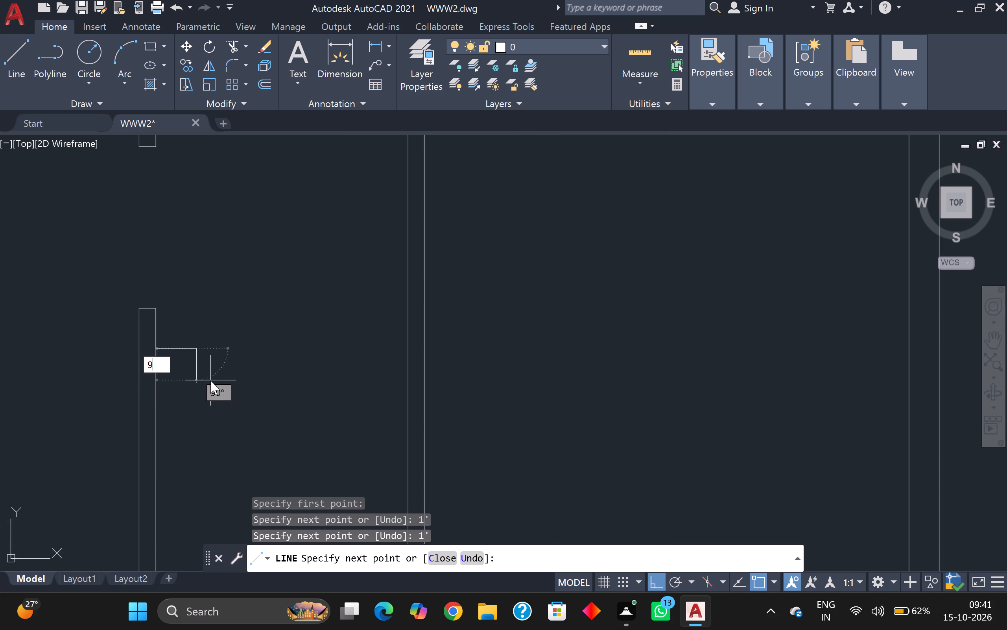
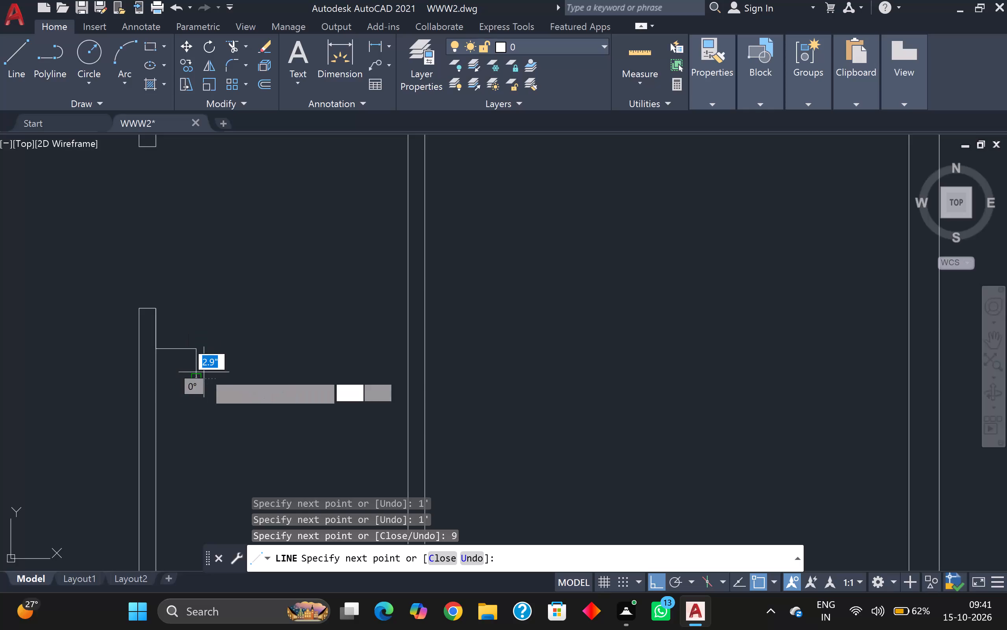
Finish the stub beside the lower-left rooms with a 1' line back to the partition, and end the line.
{"action": "scroll", "coordinate": [184, 393], "scroll_direction": "up", "scroll_amount": 1}
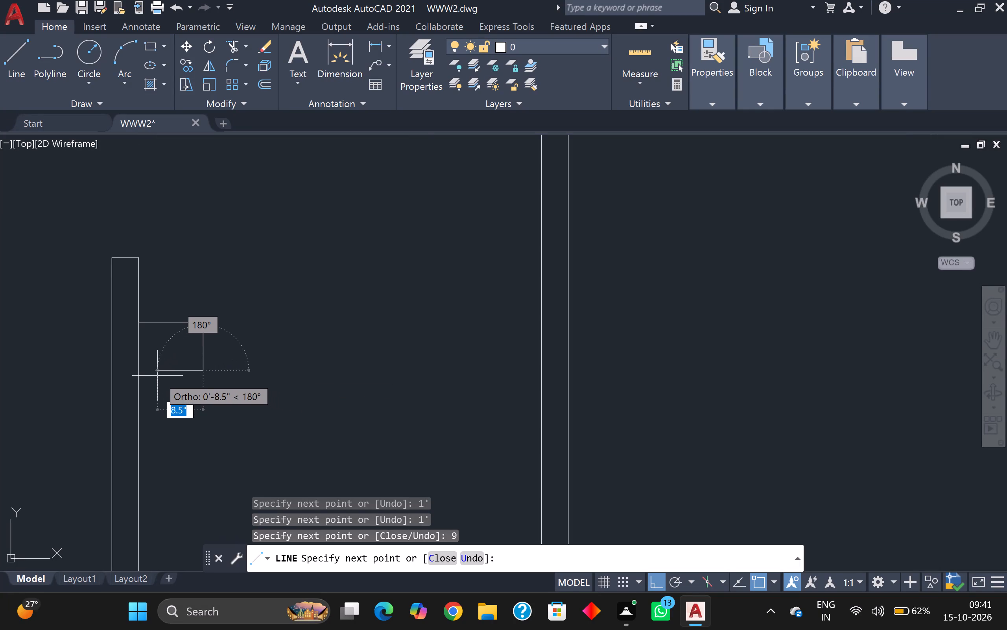
{"action": "type", "text": "1'"}
{"action": "key", "text": "Return"}
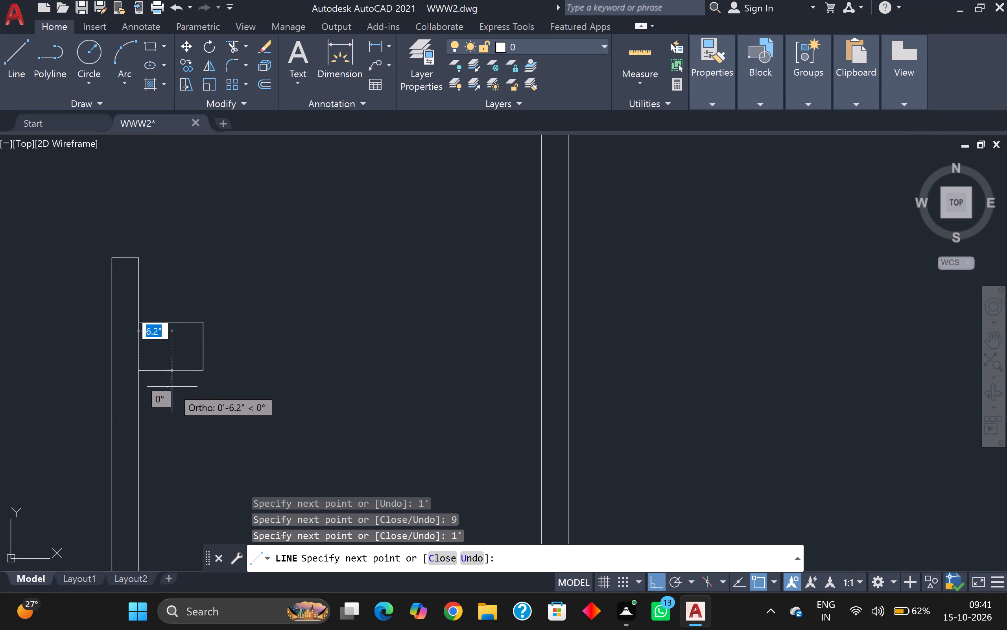
{"action": "left_click", "coordinate": [172, 387]}
{"action": "scroll", "coordinate": [177, 387], "scroll_direction": "down", "scroll_amount": 1}
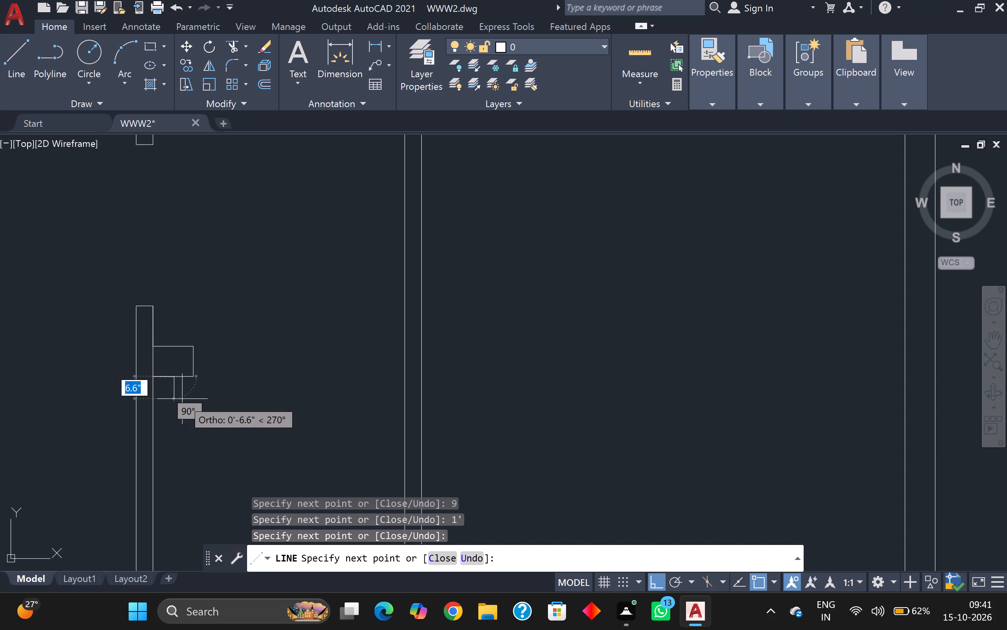
{"action": "key", "text": "Escape"}
Extend the stub's upper and lower horizontal lines across the passage to the nearest line of the lower-right vertical partition.
{"action": "scroll", "coordinate": [182, 399], "scroll_direction": "up", "scroll_amount": 2}
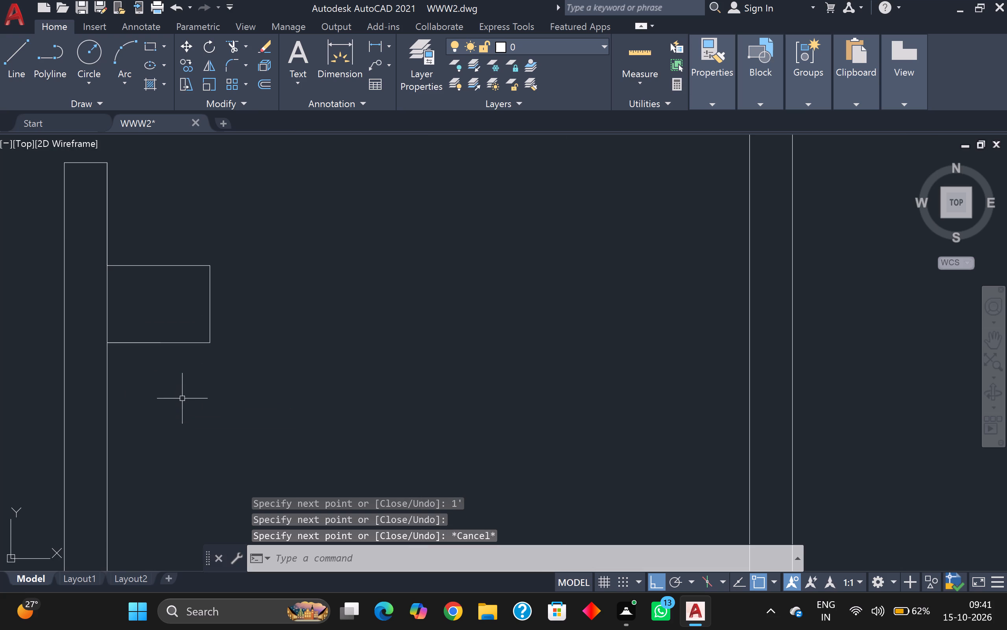
{"action": "scroll", "coordinate": [182, 398], "scroll_direction": "down", "scroll_amount": 3}
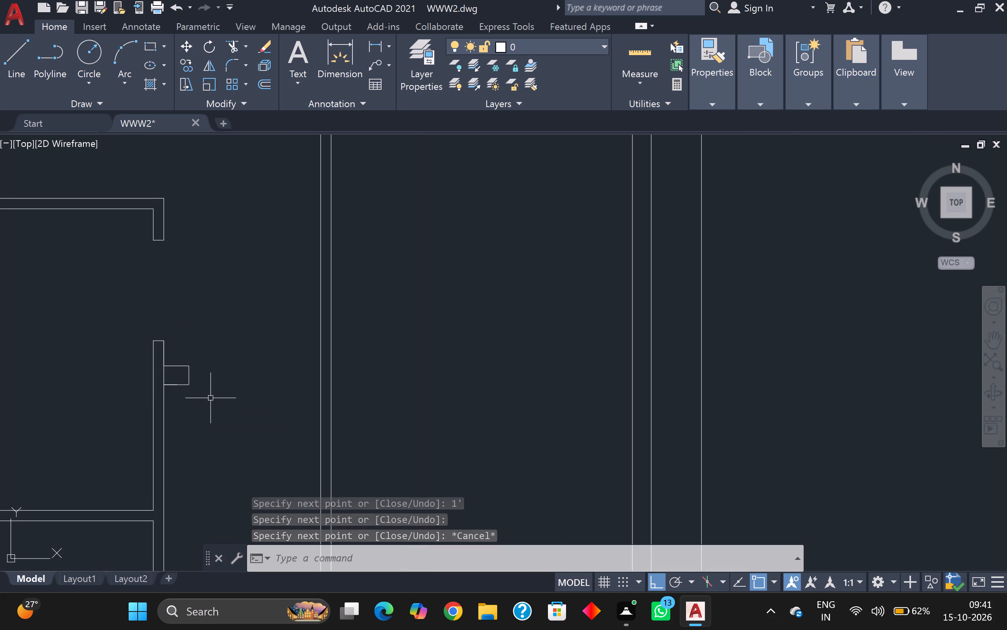
{"action": "scroll", "coordinate": [211, 398], "scroll_direction": "up", "scroll_amount": 1}
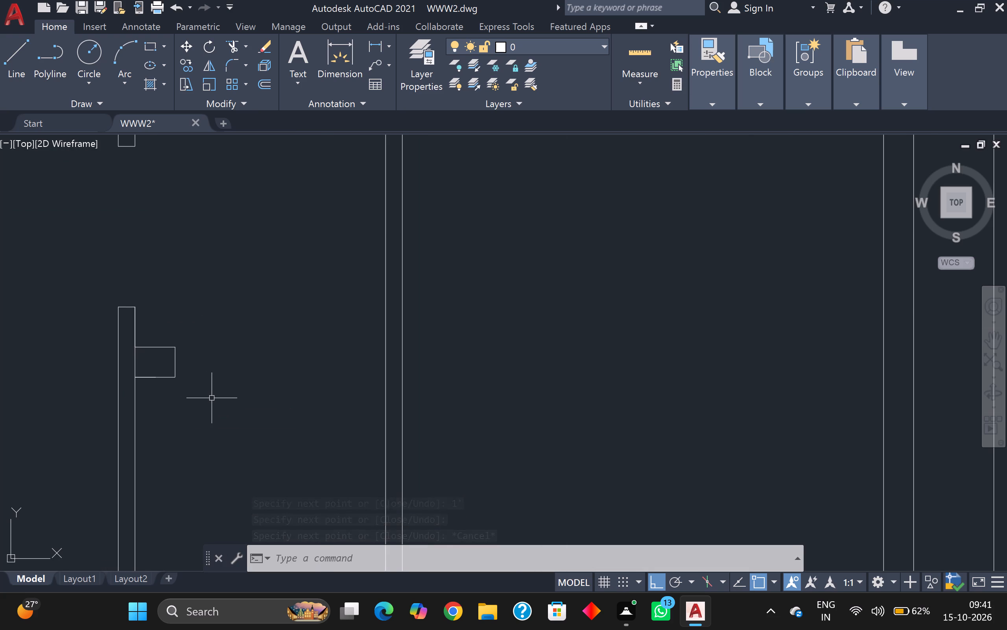
{"action": "scroll", "coordinate": [212, 398], "scroll_direction": "up", "scroll_amount": 2}
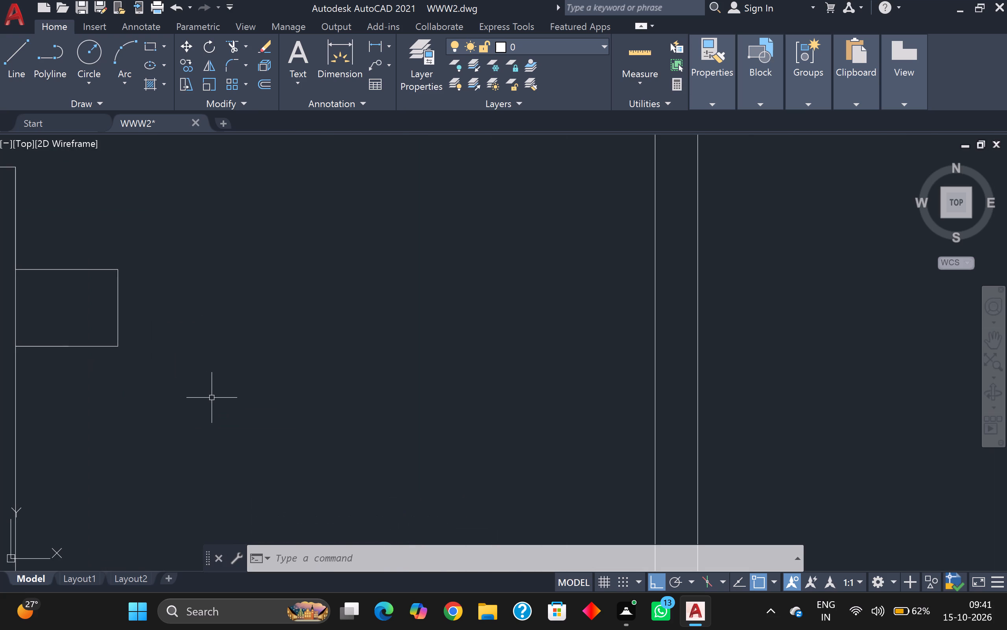
{"action": "type", "text": "ex"}
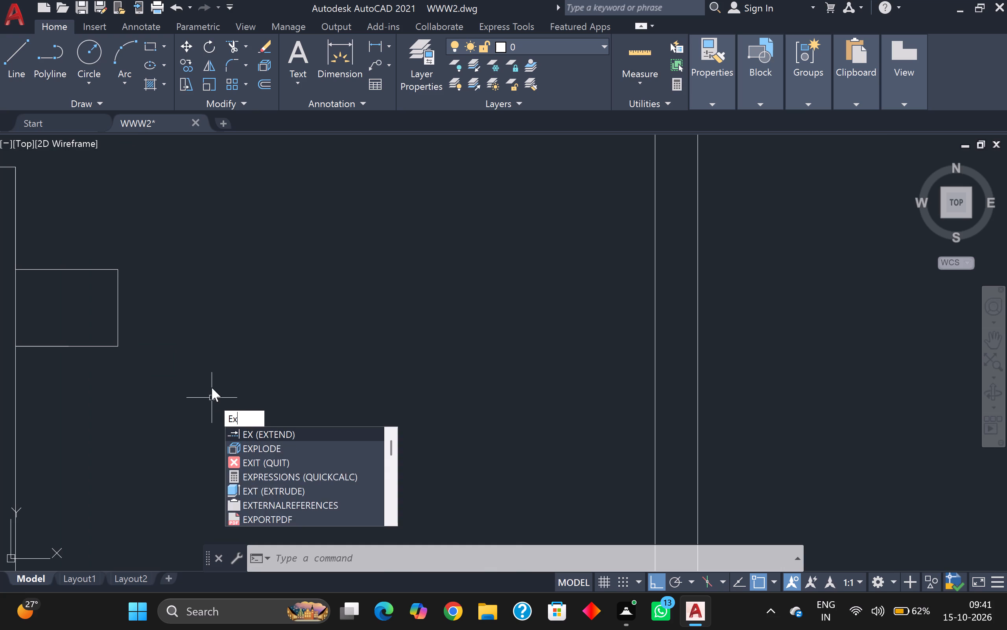
{"action": "key", "text": "Return"}
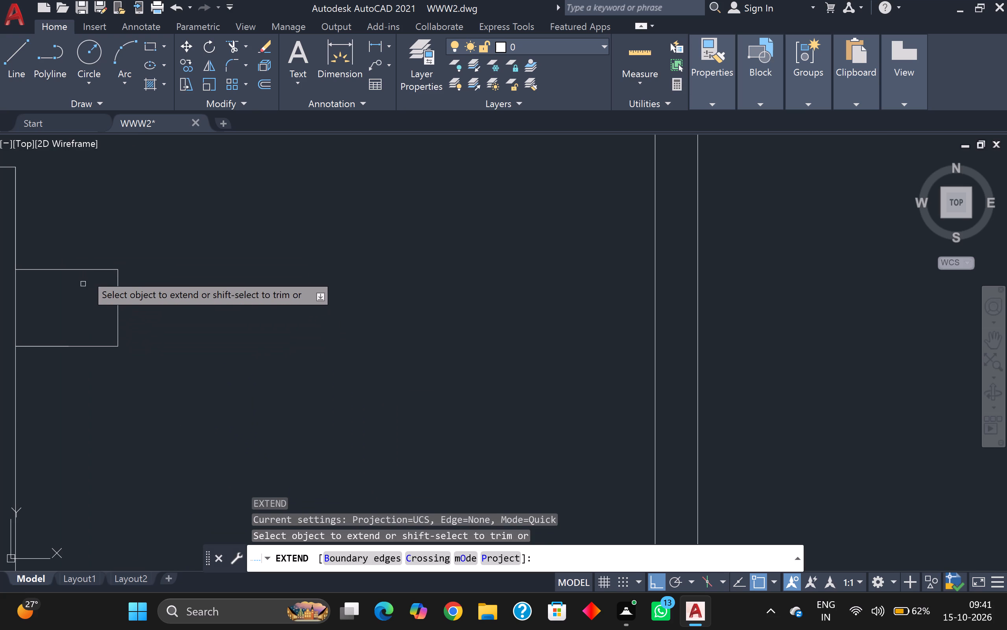
{"action": "left_click", "coordinate": [91, 269]}
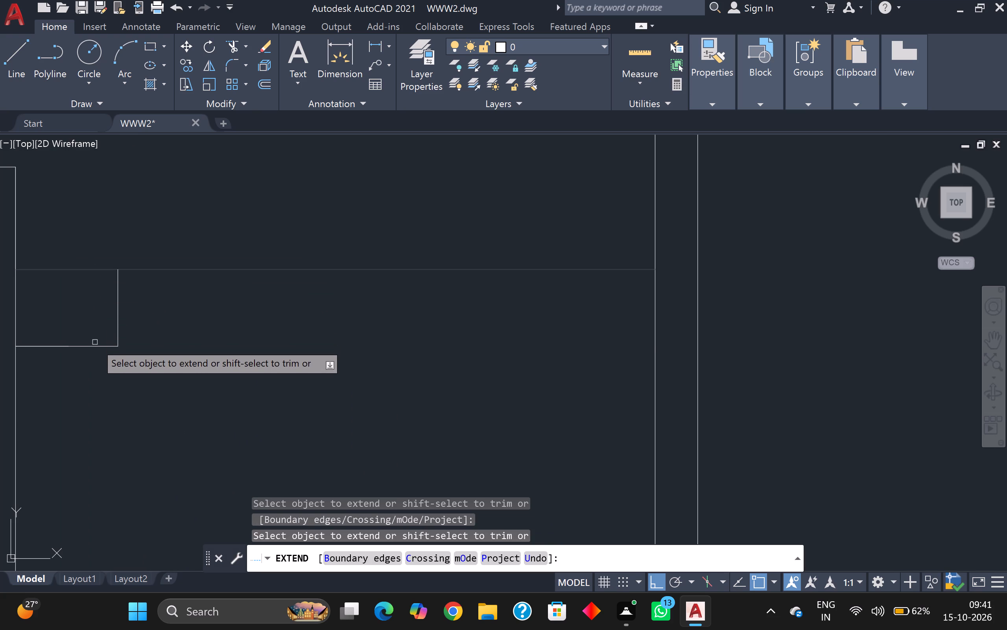
{"action": "left_click", "coordinate": [95, 346]}
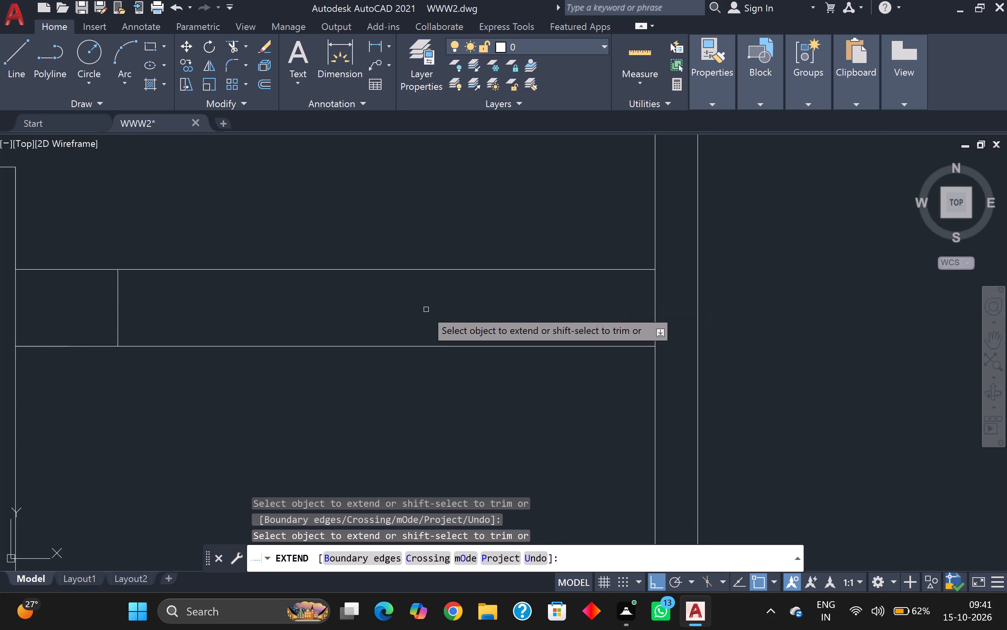
{"action": "key", "text": "Return"}
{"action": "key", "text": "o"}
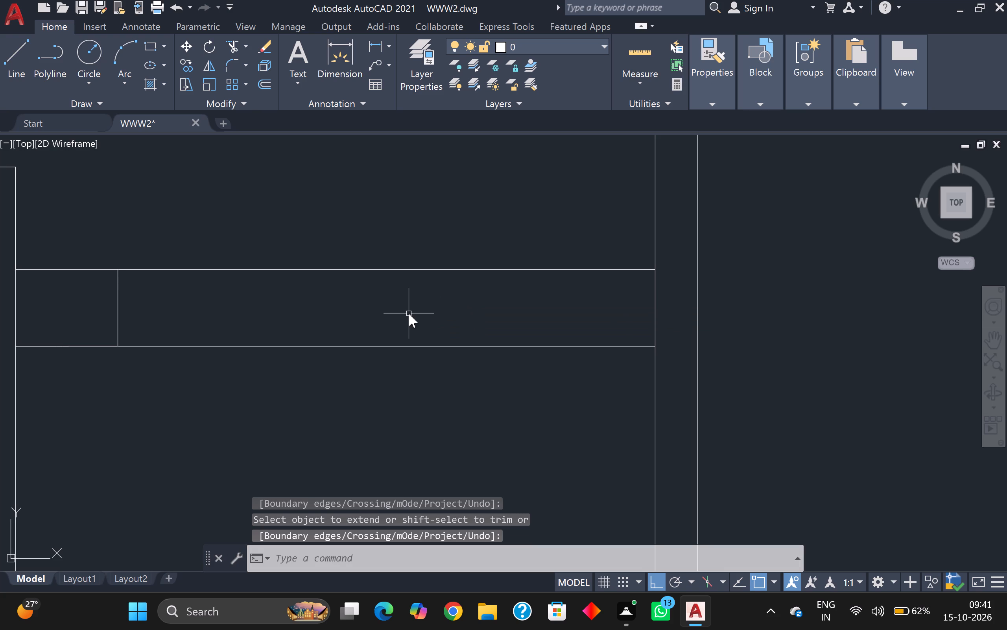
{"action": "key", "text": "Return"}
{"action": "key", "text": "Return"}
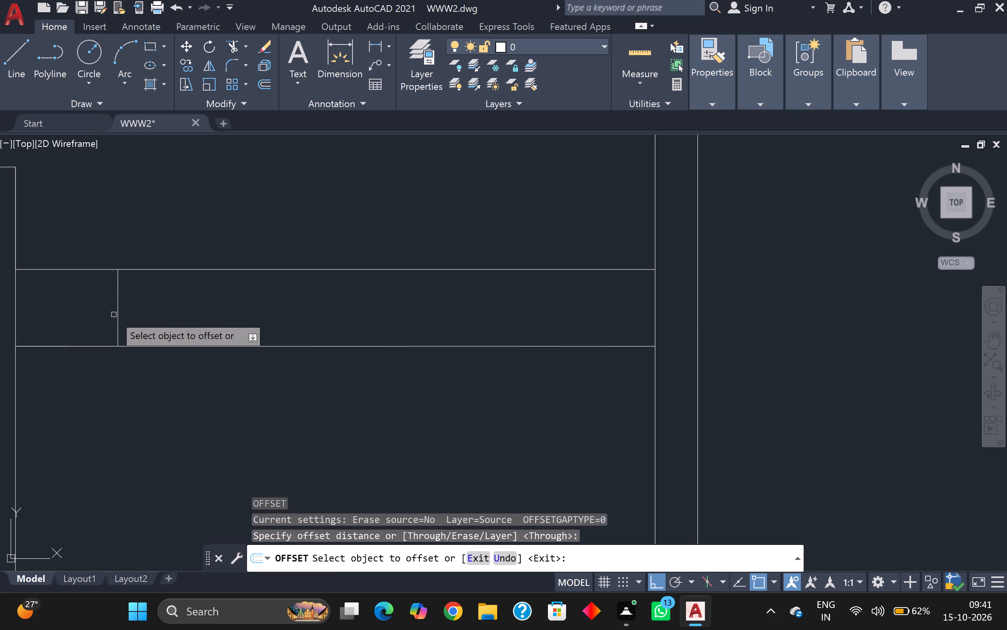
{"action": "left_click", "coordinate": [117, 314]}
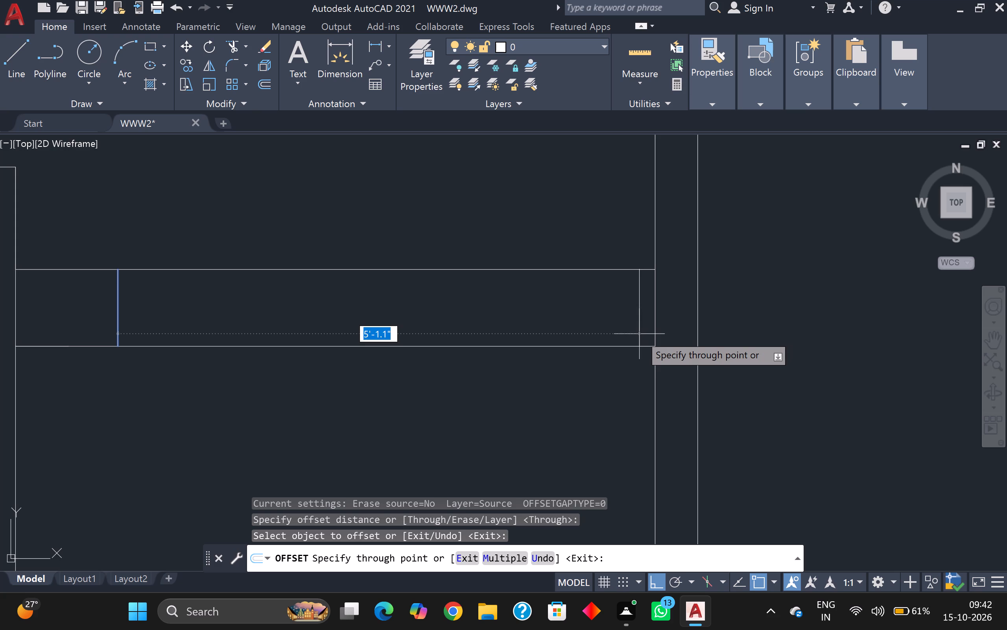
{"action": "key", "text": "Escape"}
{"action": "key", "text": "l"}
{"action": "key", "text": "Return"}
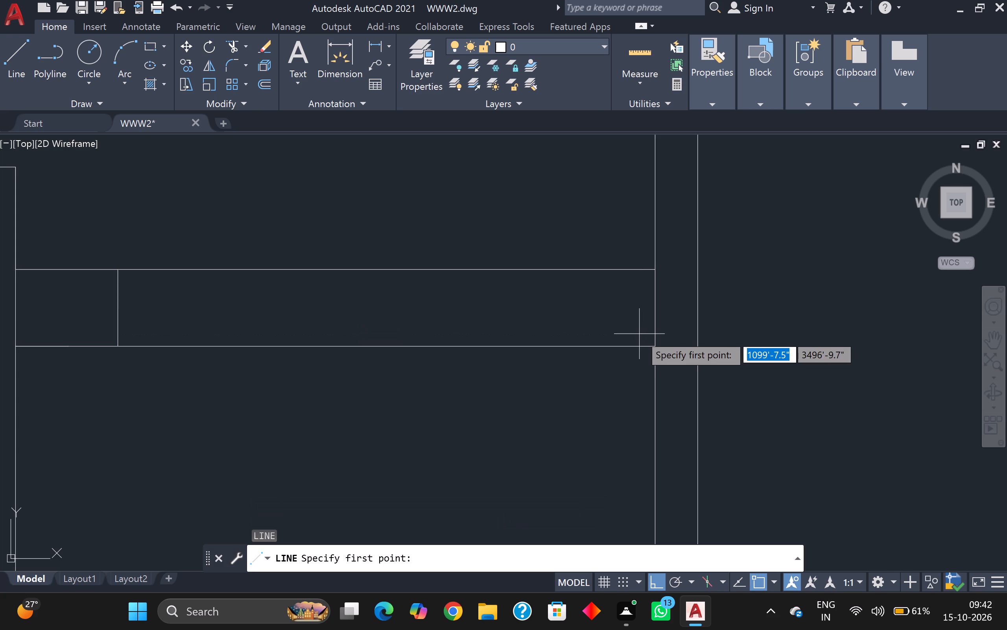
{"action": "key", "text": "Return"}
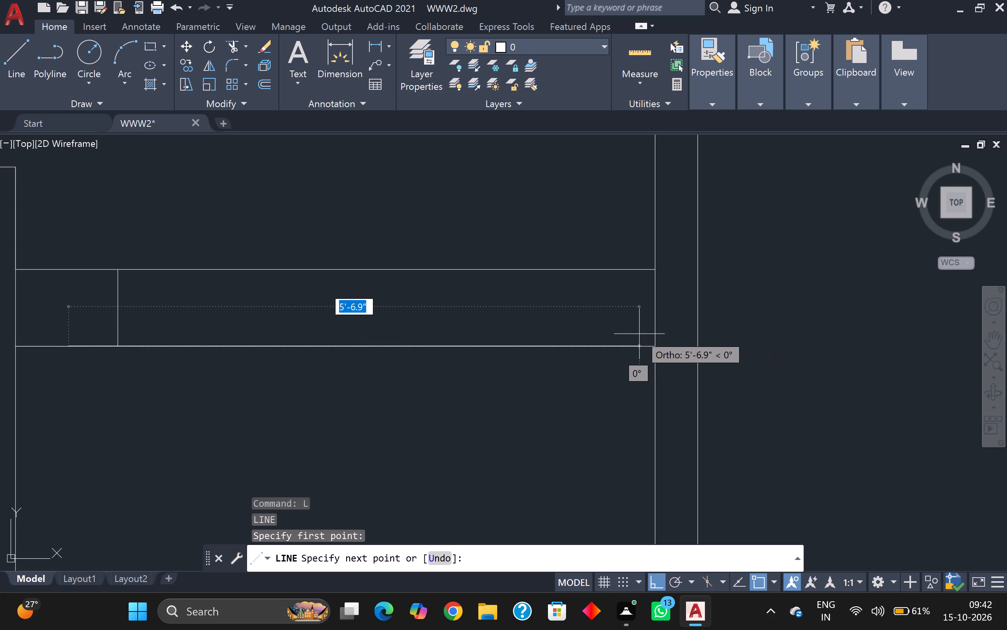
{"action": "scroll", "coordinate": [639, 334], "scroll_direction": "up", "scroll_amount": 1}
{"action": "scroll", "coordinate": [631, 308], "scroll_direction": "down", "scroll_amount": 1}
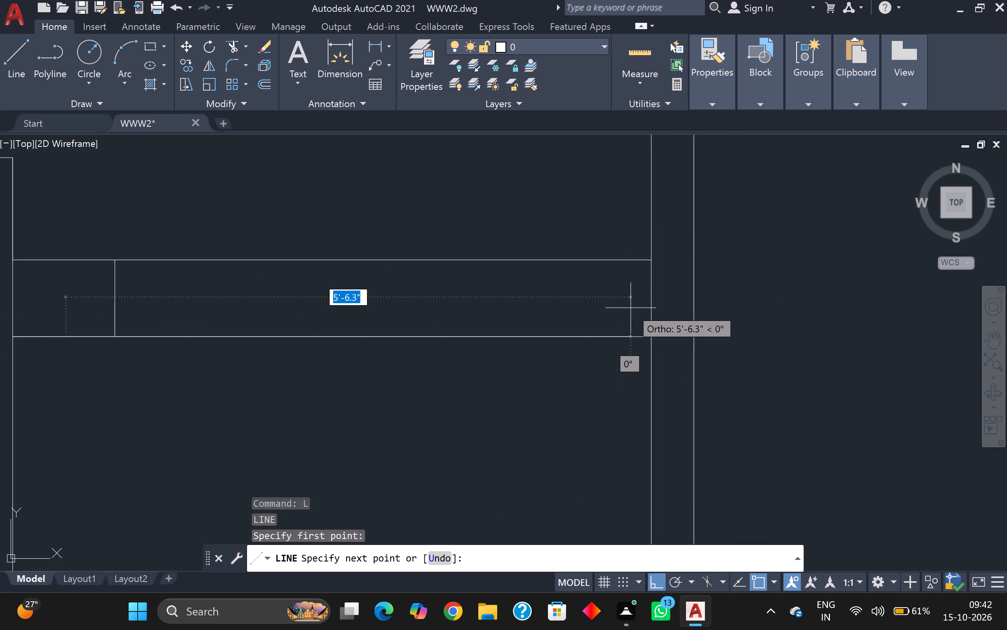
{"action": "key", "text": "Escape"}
Draw lines from where the upper extended line meets the lower-right vertical partition: 1' left, then 9" down to the lower extended line.
{"action": "key", "text": "l"}
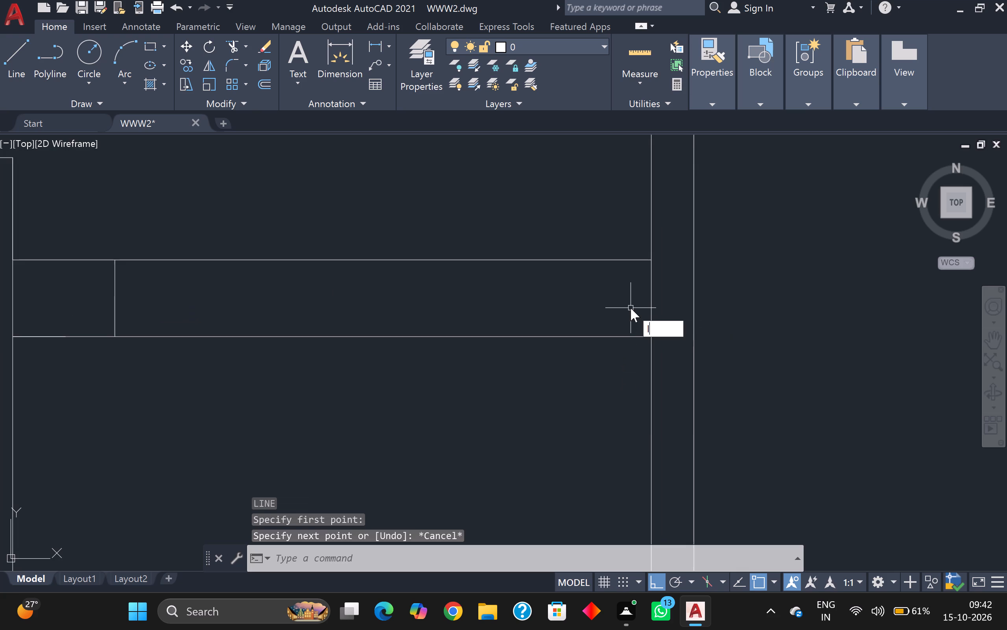
{"action": "key", "text": "Return"}
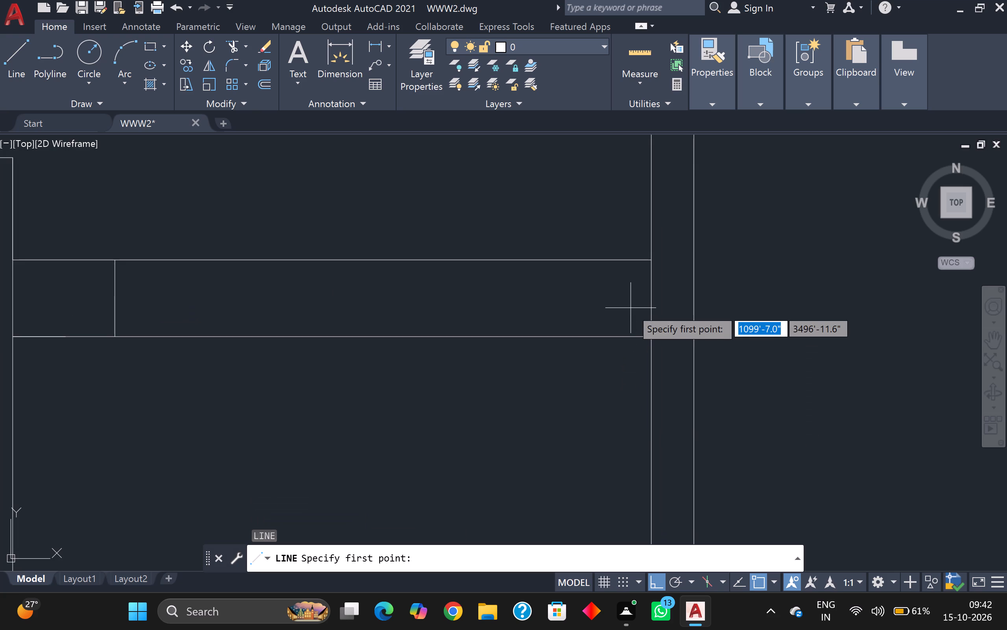
{"action": "left_click", "coordinate": [649, 262]}
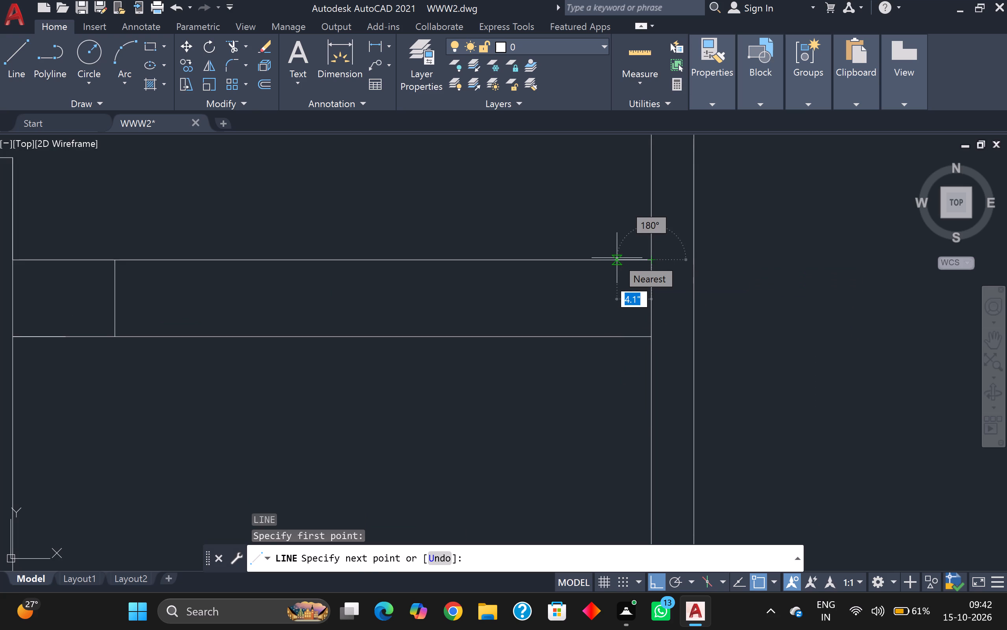
{"action": "key", "text": "1"}
{"action": "key", "text": "apostrophe"}
{"action": "key", "text": "Return"}
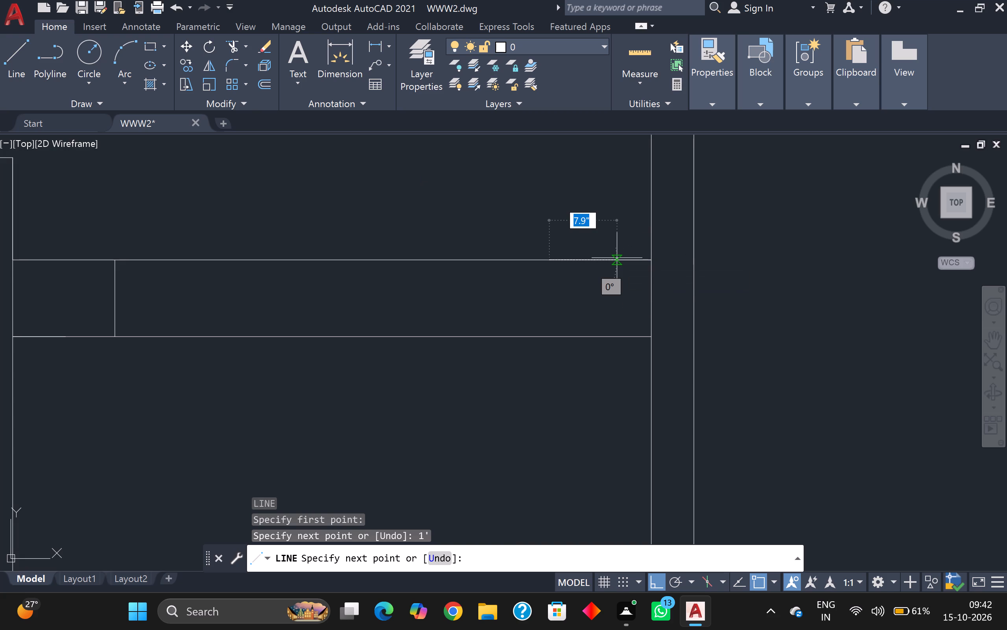
{"action": "scroll", "coordinate": [619, 349], "scroll_direction": "up", "scroll_amount": 1}
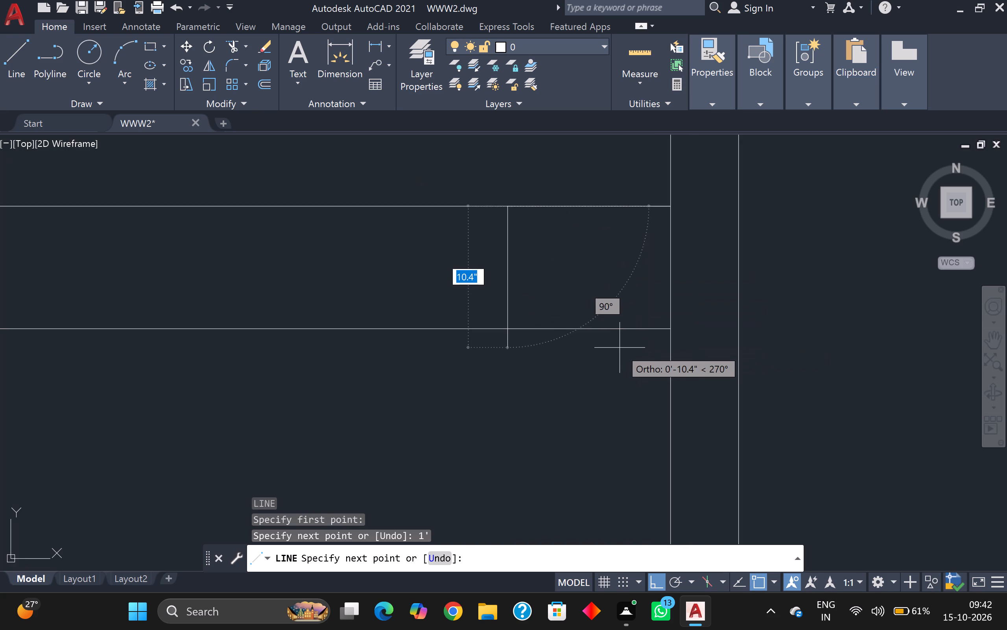
{"action": "left_click", "coordinate": [510, 327]}
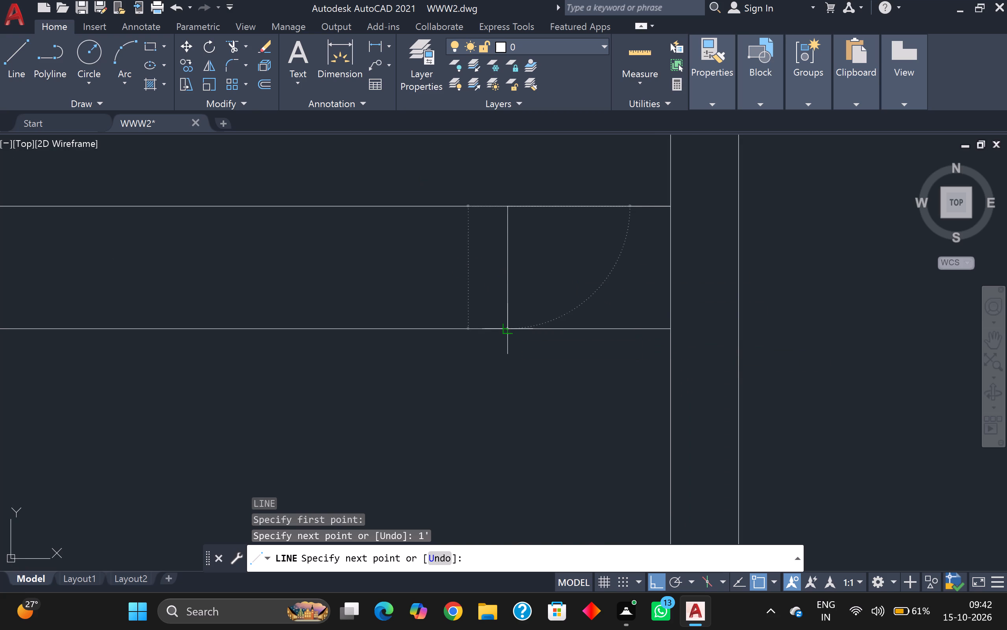
{"action": "key", "text": "Escape"}
{"action": "key", "text": "Escape"}
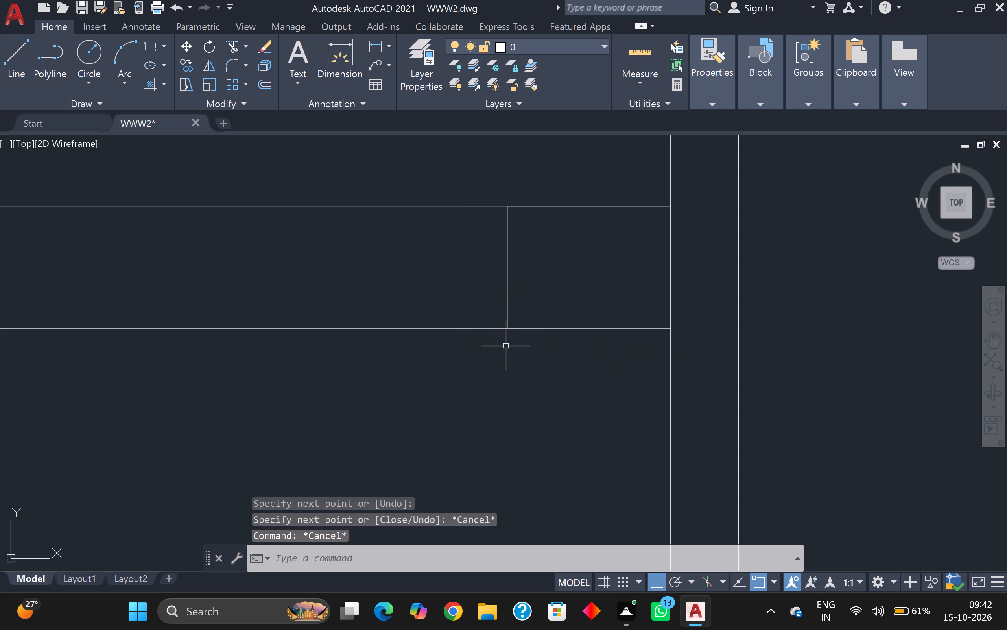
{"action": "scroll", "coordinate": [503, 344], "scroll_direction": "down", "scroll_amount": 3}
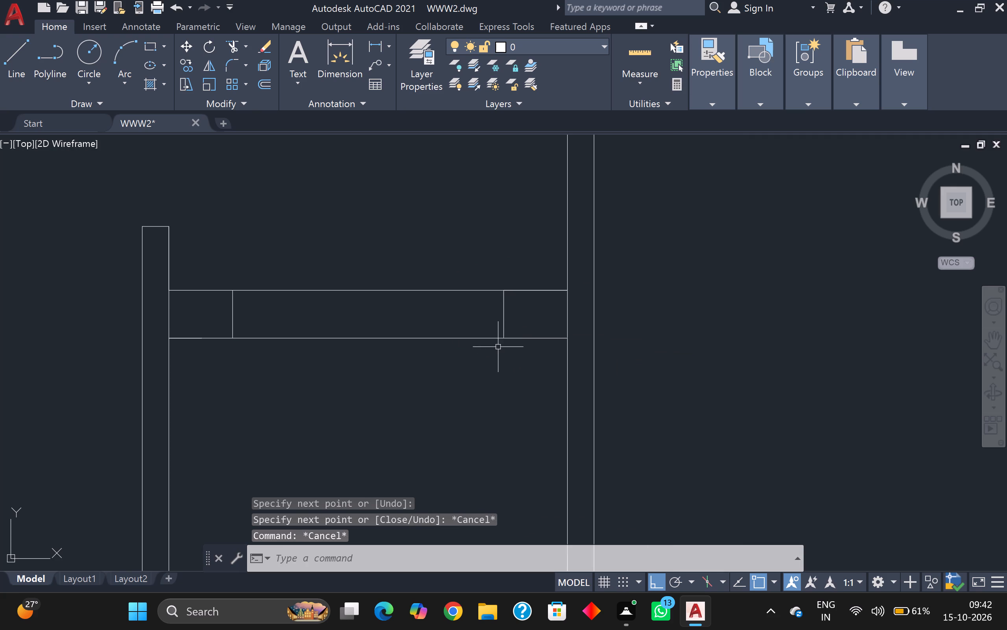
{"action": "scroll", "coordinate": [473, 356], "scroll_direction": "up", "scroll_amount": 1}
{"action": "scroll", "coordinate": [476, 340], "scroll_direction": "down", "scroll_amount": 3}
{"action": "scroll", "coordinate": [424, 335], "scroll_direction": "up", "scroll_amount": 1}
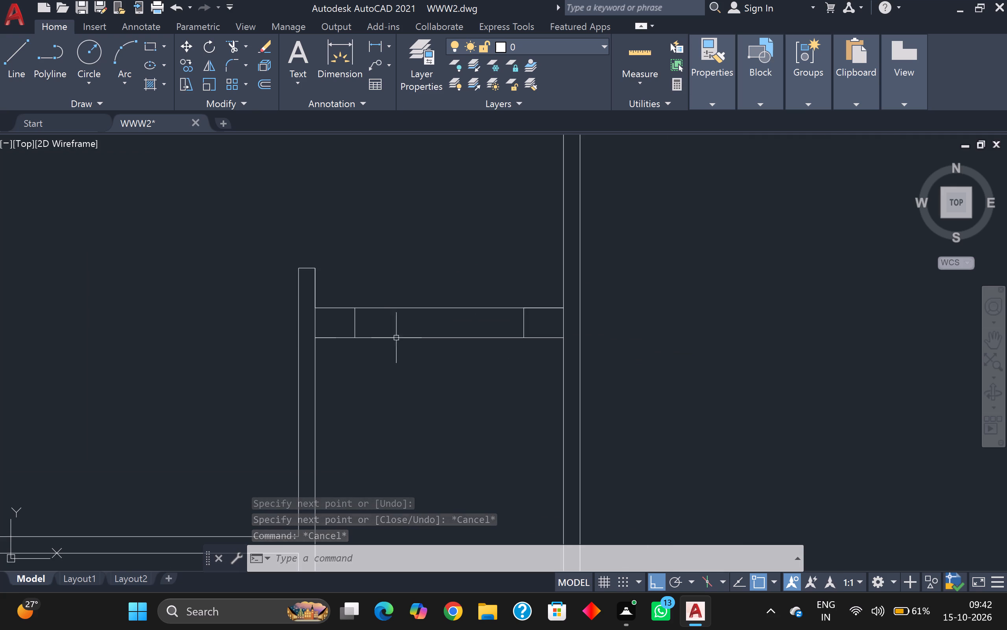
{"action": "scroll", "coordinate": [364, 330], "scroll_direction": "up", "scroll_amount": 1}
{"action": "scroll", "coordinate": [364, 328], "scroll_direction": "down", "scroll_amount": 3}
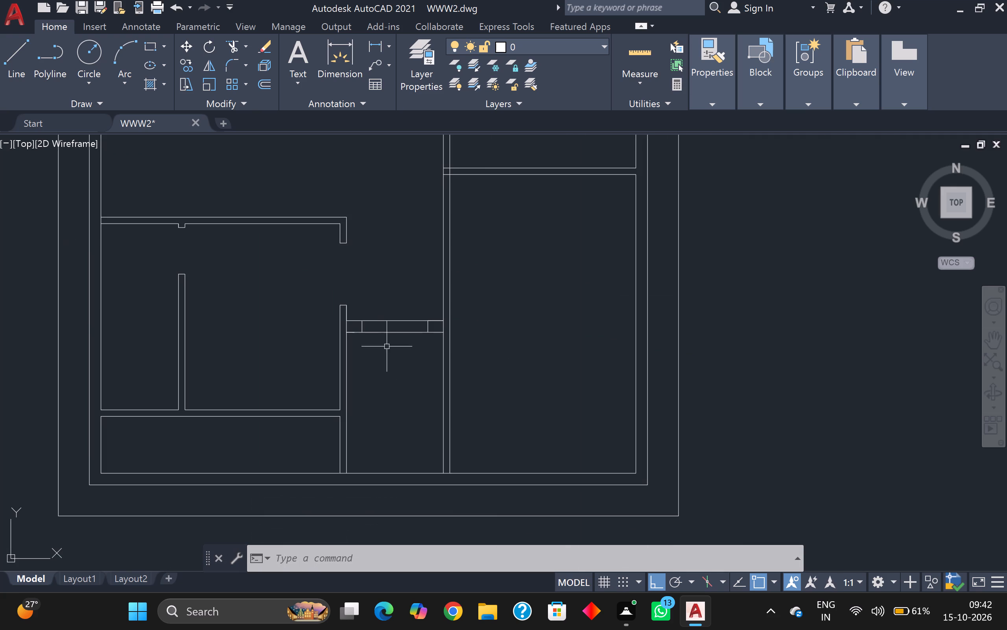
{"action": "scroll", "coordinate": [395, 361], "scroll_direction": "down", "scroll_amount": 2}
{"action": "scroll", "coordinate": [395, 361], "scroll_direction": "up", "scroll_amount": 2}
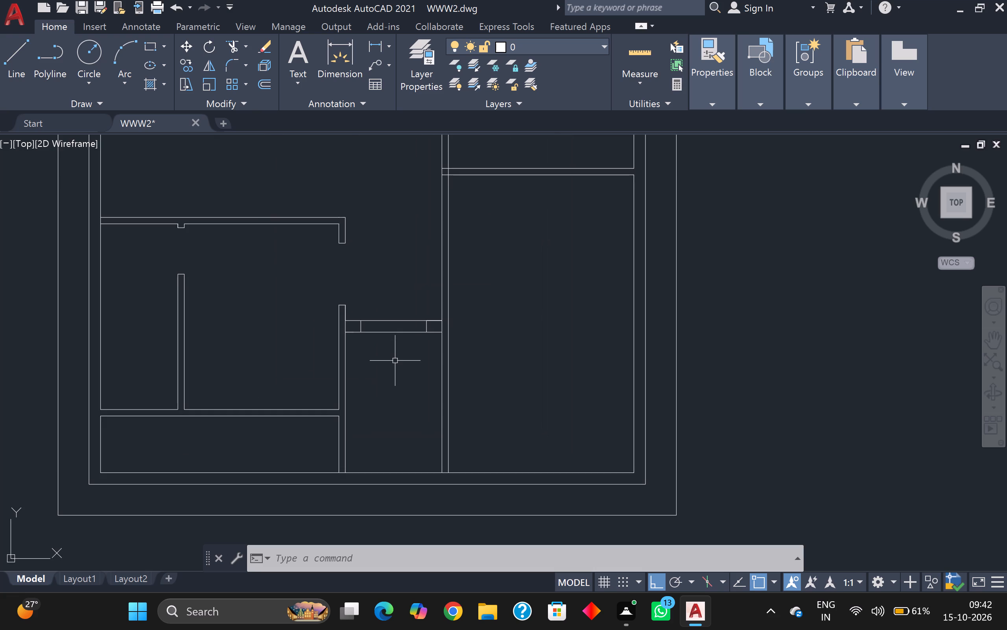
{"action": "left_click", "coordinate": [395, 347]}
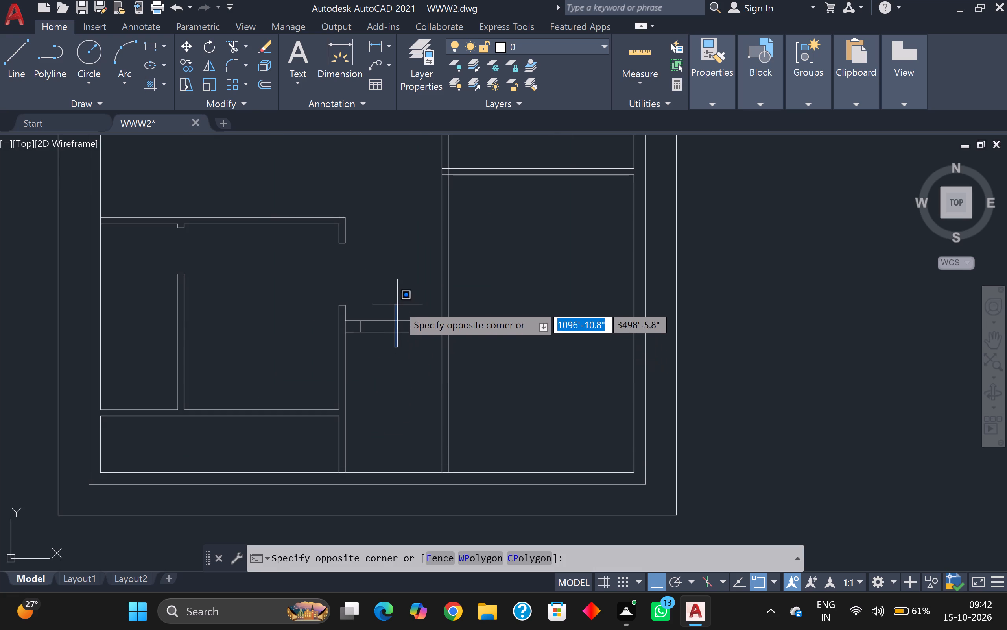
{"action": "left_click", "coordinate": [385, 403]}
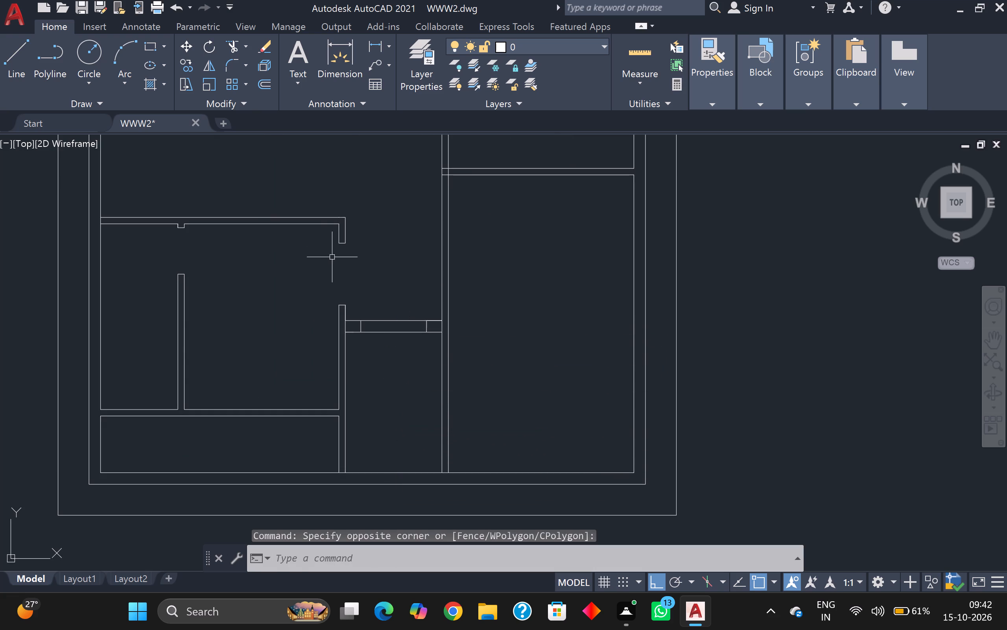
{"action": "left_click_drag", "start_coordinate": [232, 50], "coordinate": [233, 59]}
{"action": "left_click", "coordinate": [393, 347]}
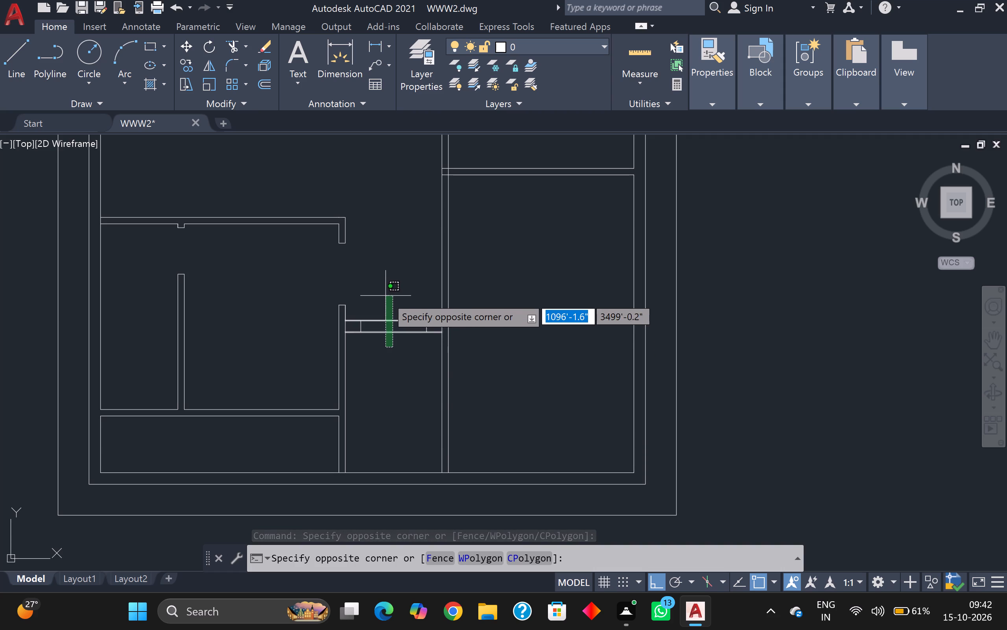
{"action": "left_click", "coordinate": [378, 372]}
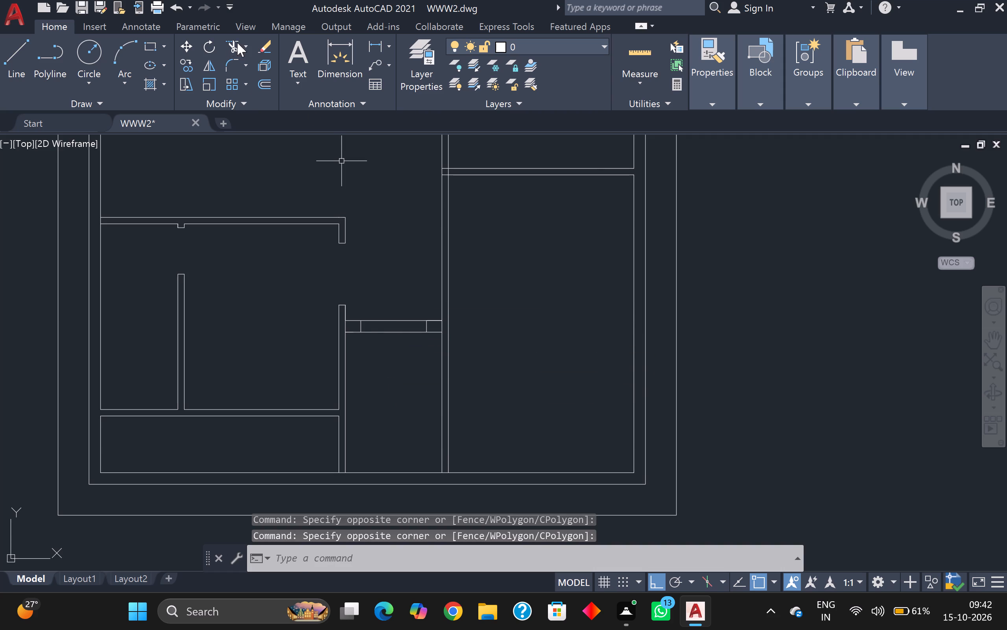
Trim both horizontal lines between the two 1' stubs to open the passage between the lower-left rooms and the lower-right partition.
{"action": "left_click_drag", "start_coordinate": [227, 41], "coordinate": [232, 42]}
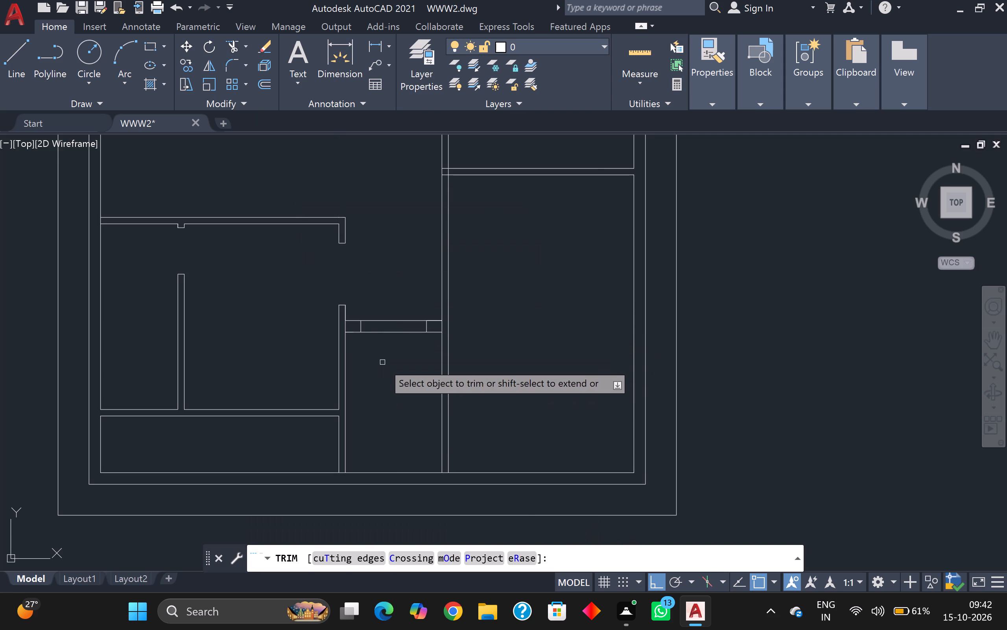
{"action": "left_click", "coordinate": [384, 360]}
{"action": "left_click", "coordinate": [391, 271]}
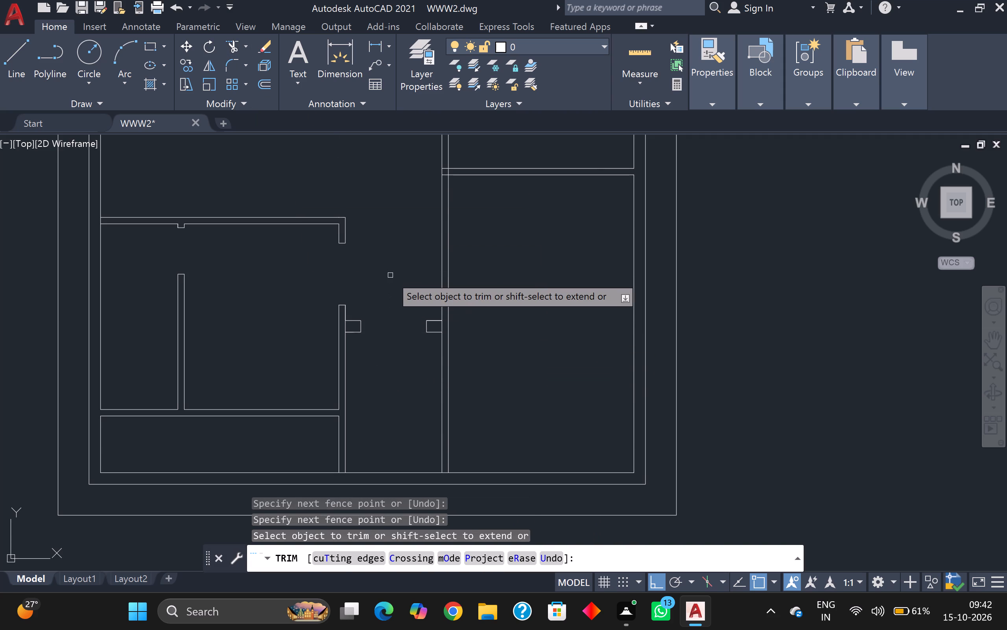
Trim the vertical partition lines running across the inner ends of both 1' stubs, joining the stubs to their partitions.
{"action": "scroll", "coordinate": [341, 335], "scroll_direction": "up", "scroll_amount": 1}
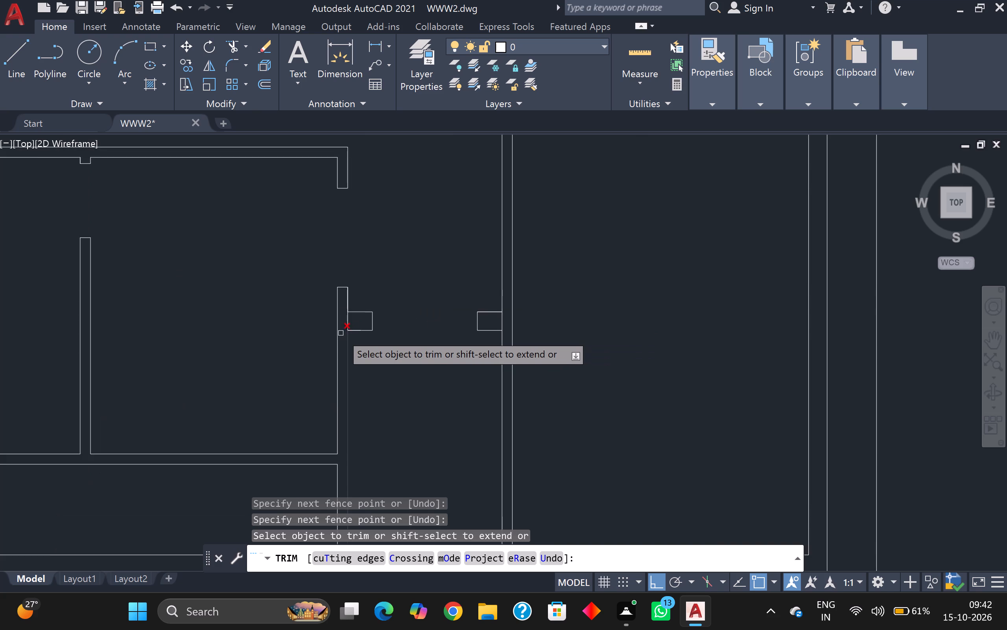
{"action": "scroll", "coordinate": [341, 333], "scroll_direction": "up", "scroll_amount": 2}
{"action": "left_click", "coordinate": [351, 306]}
{"action": "left_click", "coordinate": [371, 308]}
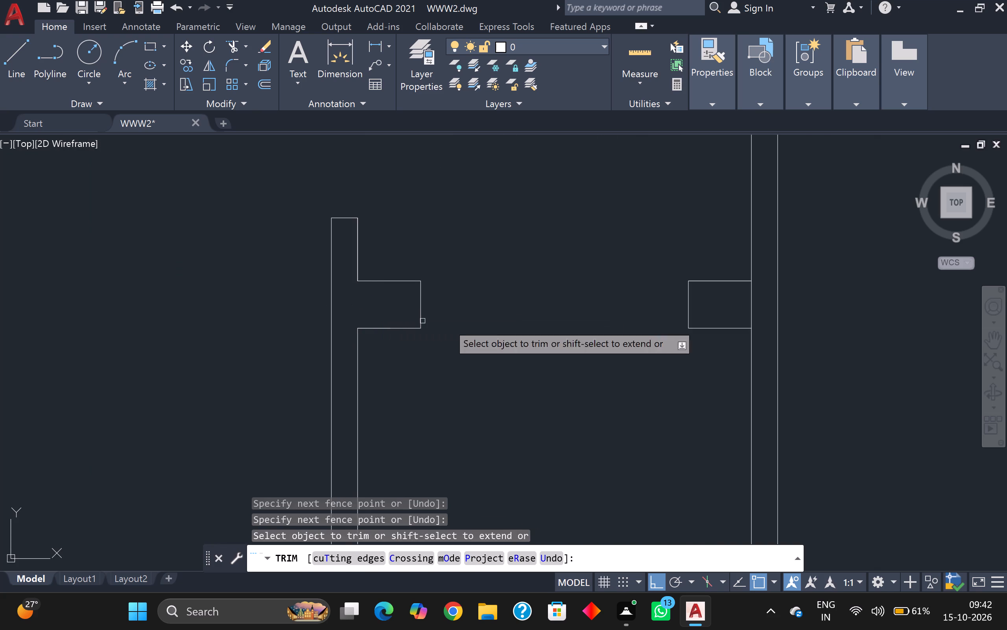
{"action": "left_click", "coordinate": [737, 304]}
{"action": "left_click", "coordinate": [761, 308]}
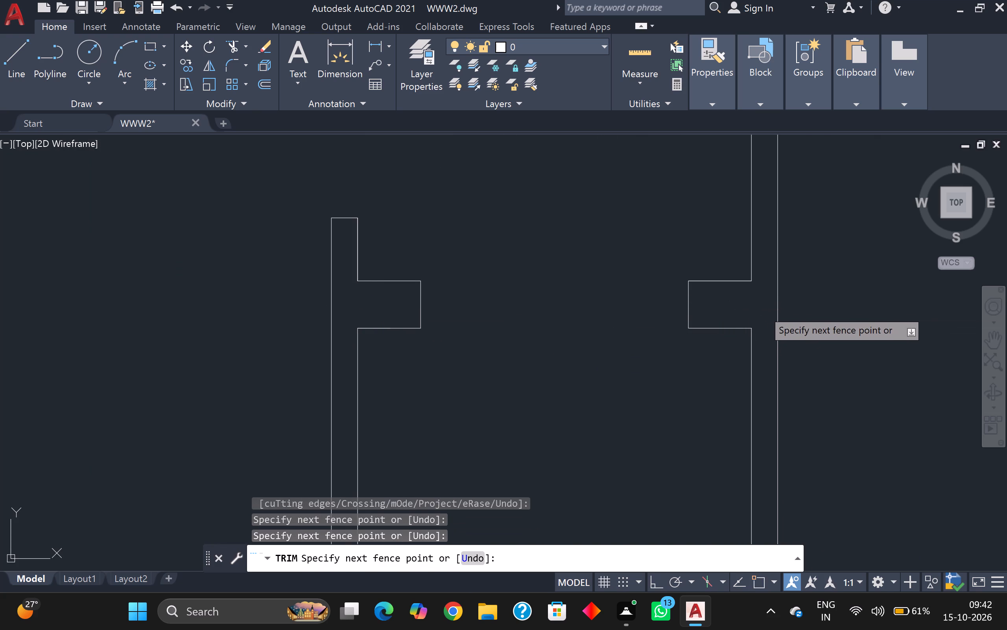
{"action": "scroll", "coordinate": [754, 310], "scroll_direction": "down", "scroll_amount": 3}
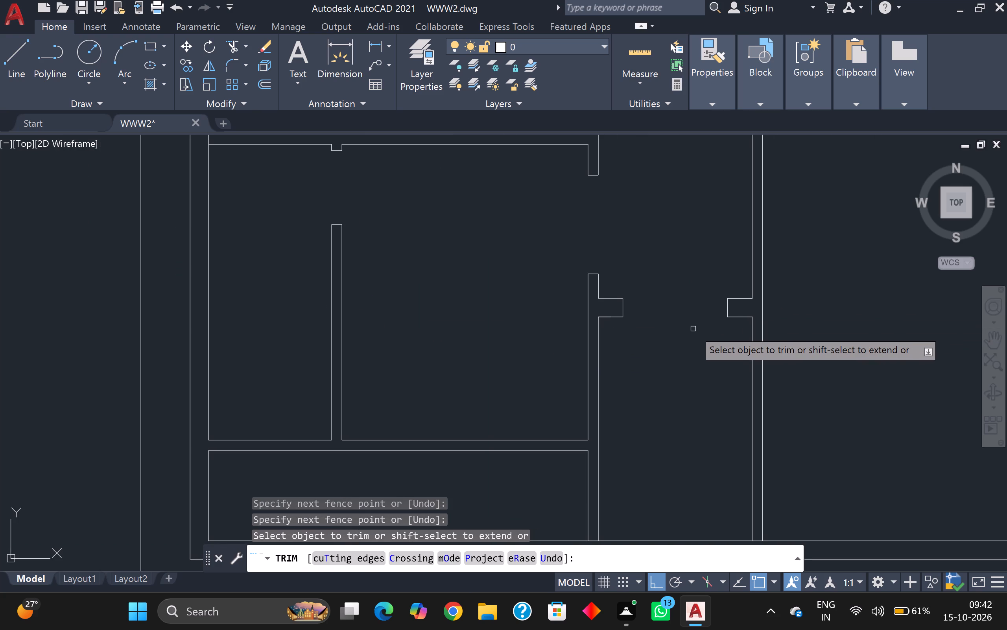
{"action": "scroll", "coordinate": [681, 296], "scroll_direction": "down", "scroll_amount": 3}
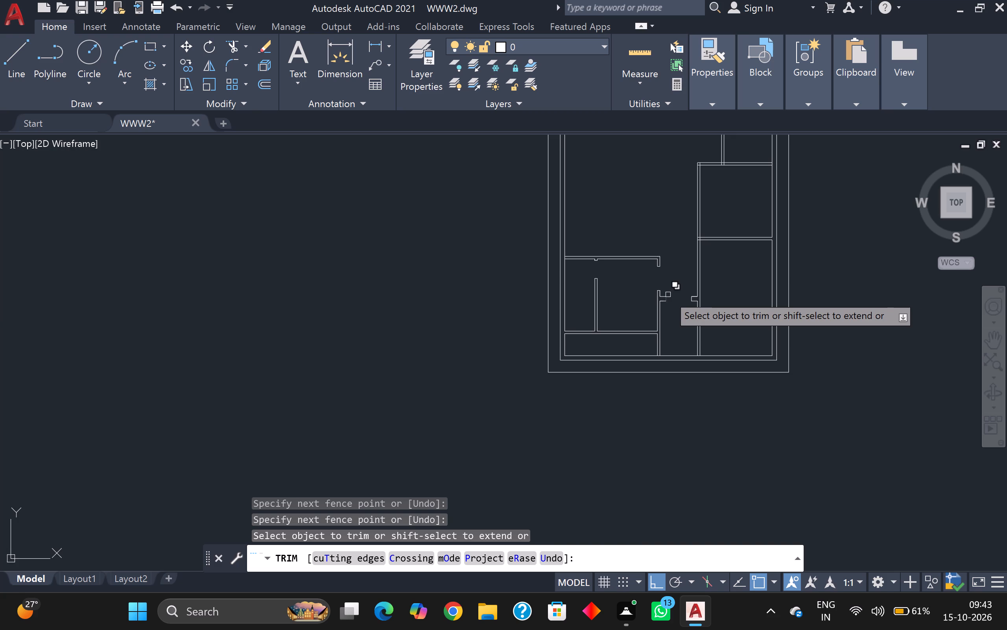
Trim the bottom outer wall's inner line where it crosses the ends of the two lower vertical partitions.
{"action": "scroll", "coordinate": [668, 295], "scroll_direction": "up", "scroll_amount": 1}
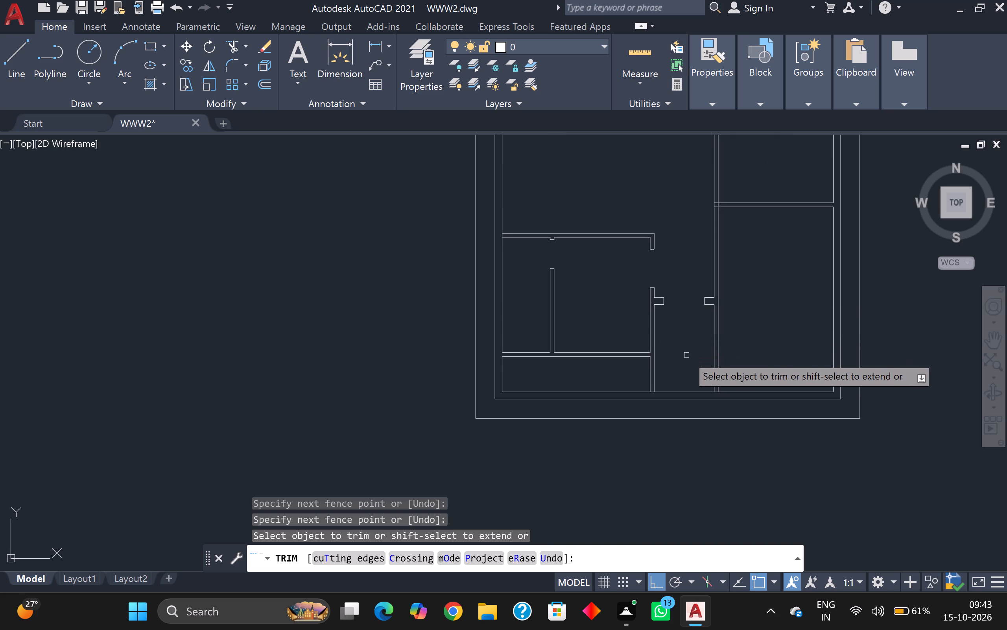
{"action": "scroll", "coordinate": [658, 397], "scroll_direction": "up", "scroll_amount": 3}
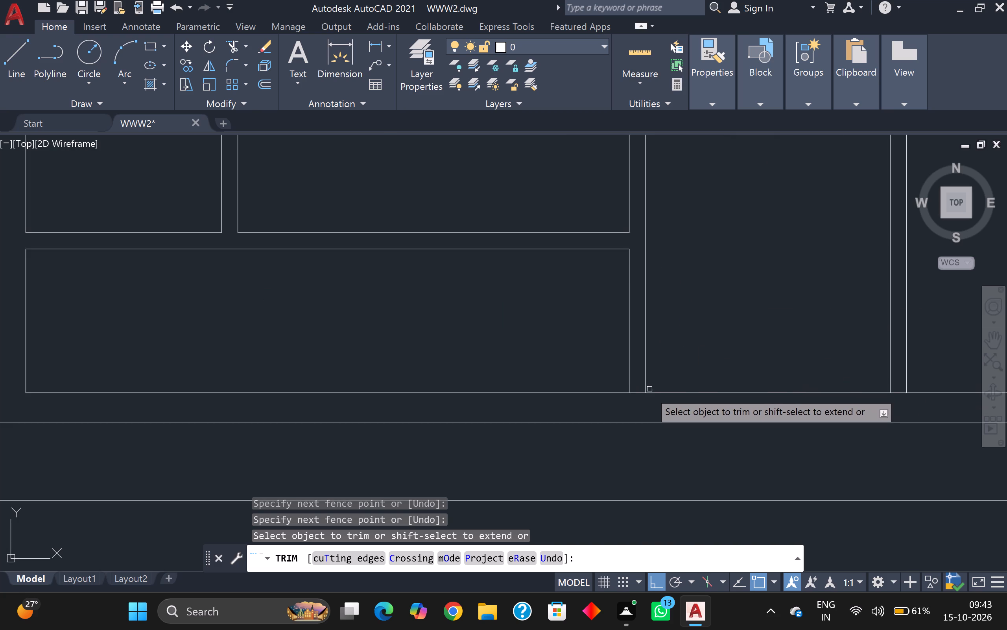
{"action": "left_click", "coordinate": [640, 393]}
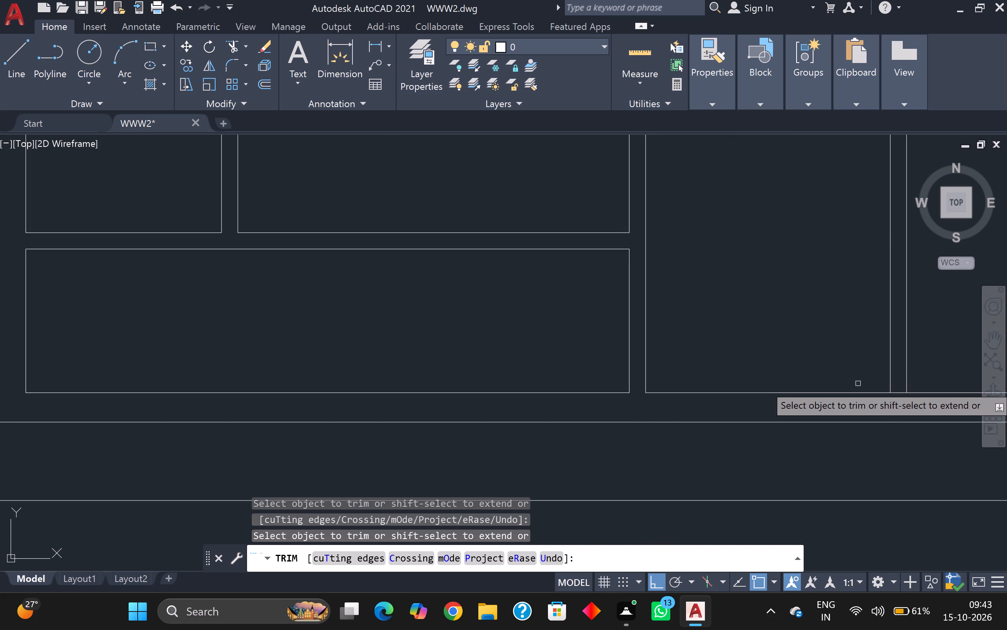
{"action": "left_click", "coordinate": [902, 390]}
{"action": "scroll", "coordinate": [907, 377], "scroll_direction": "down", "scroll_amount": 2}
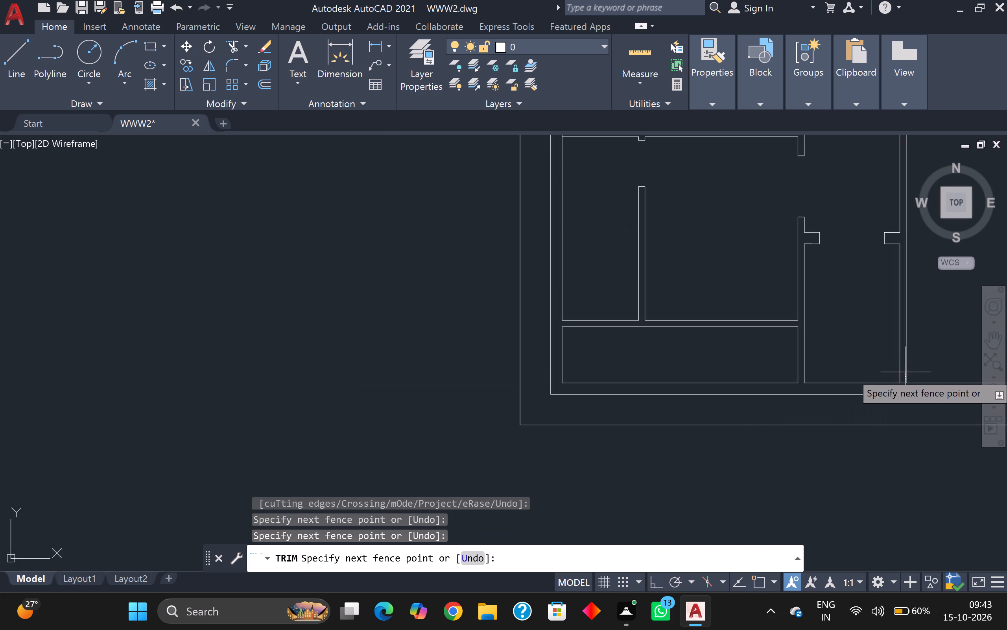
{"action": "scroll", "coordinate": [899, 369], "scroll_direction": "up", "scroll_amount": 3}
{"action": "middle_click_drag", "start_coordinate": [894, 361], "coordinate": [715, 371]}
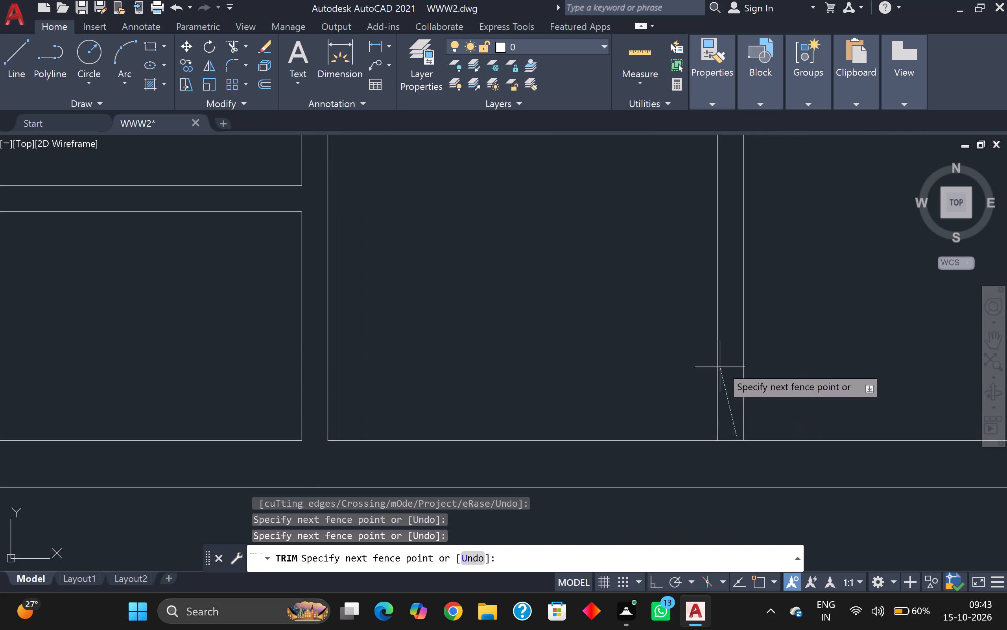
{"action": "left_click", "coordinate": [727, 361]}
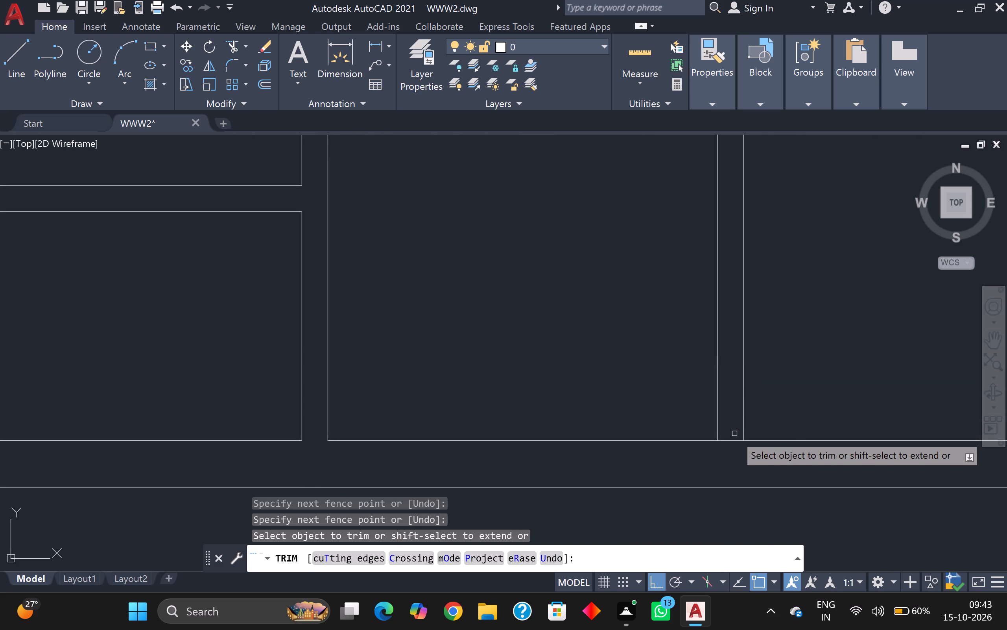
{"action": "left_click", "coordinate": [734, 439]}
{"action": "scroll", "coordinate": [734, 430], "scroll_direction": "down", "scroll_amount": 3}
{"action": "middle_click_drag", "start_coordinate": [774, 403], "coordinate": [433, 409]}
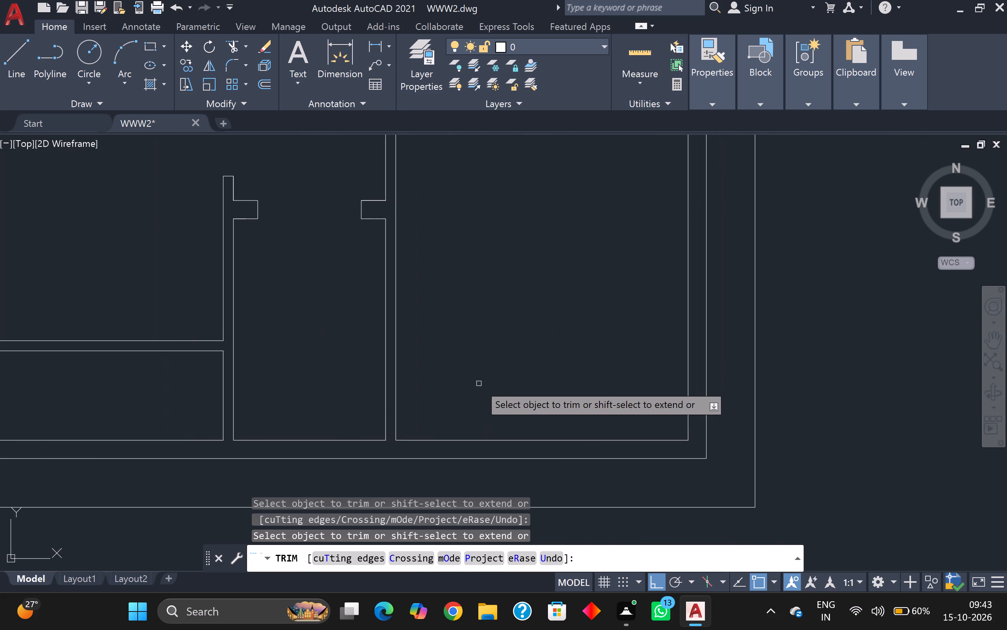
Inspect the partition junctions along the right-side rooms, and end the trim.
{"action": "scroll", "coordinate": [479, 384], "scroll_direction": "down", "scroll_amount": 2}
{"action": "middle_click_drag", "start_coordinate": [489, 352], "coordinate": [569, 474]}
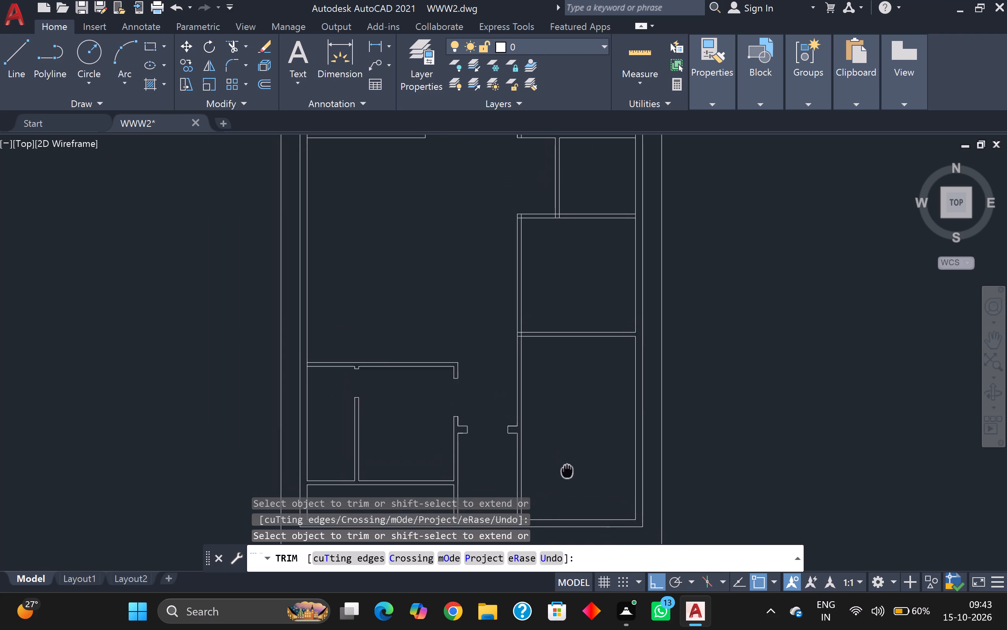
{"action": "middle_click_drag", "start_coordinate": [569, 474], "coordinate": [606, 600]}
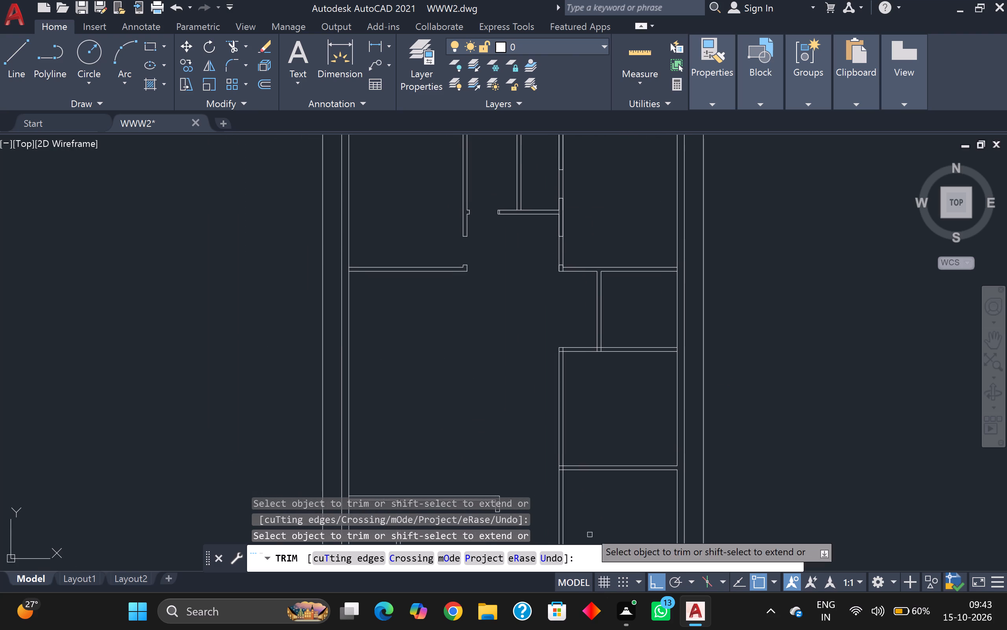
{"action": "scroll", "coordinate": [538, 469], "scroll_direction": "up", "scroll_amount": 2}
{"action": "scroll", "coordinate": [623, 493], "scroll_direction": "up", "scroll_amount": 3}
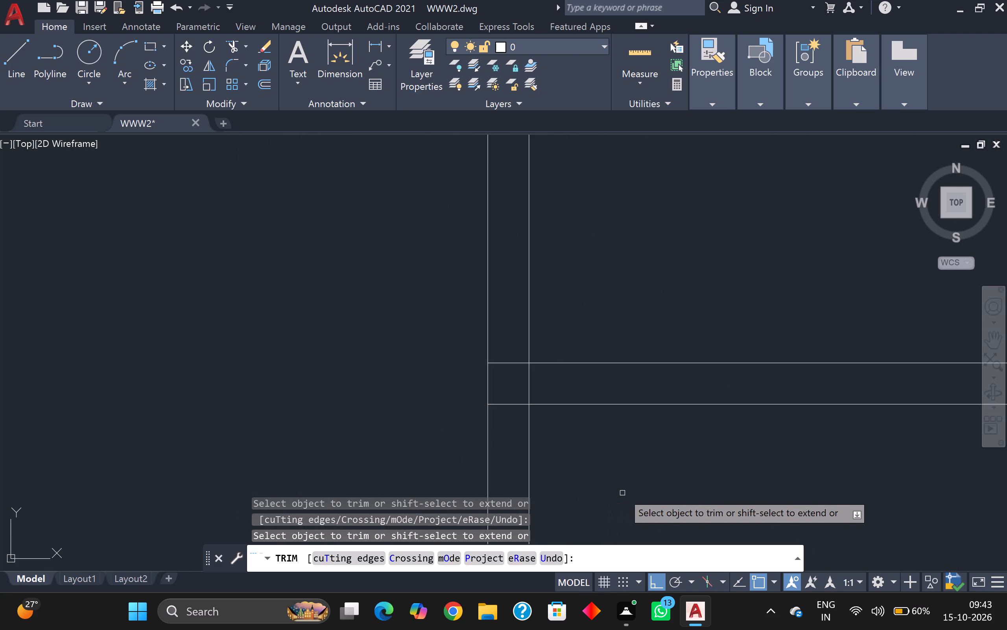
{"action": "scroll", "coordinate": [613, 483], "scroll_direction": "down", "scroll_amount": 2}
{"action": "middle_click_drag", "start_coordinate": [610, 480], "coordinate": [527, 456]}
{"action": "scroll", "coordinate": [546, 464], "scroll_direction": "down", "scroll_amount": 3}
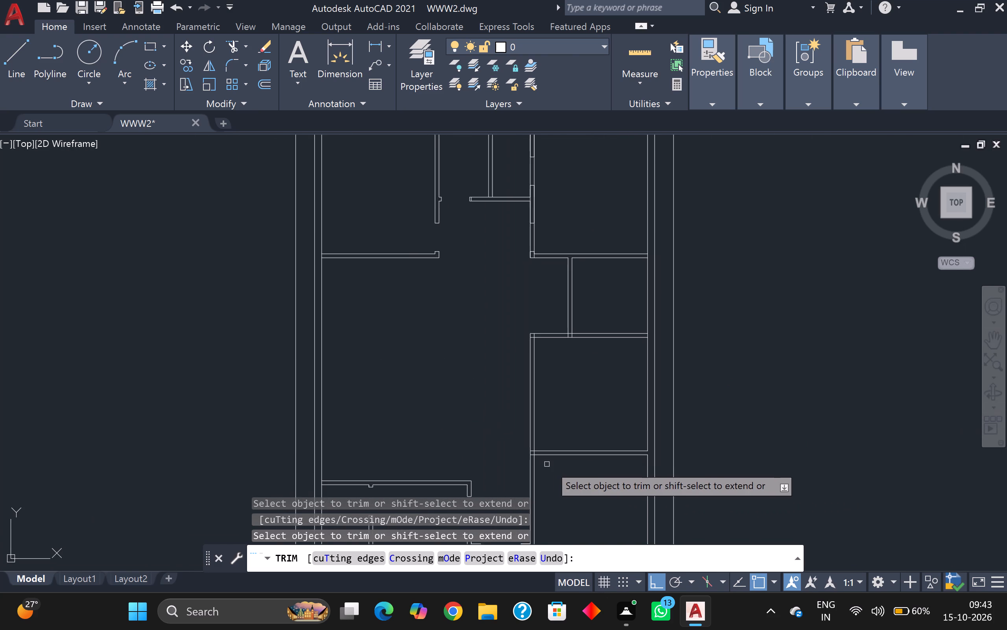
{"action": "scroll", "coordinate": [558, 471], "scroll_direction": "down", "scroll_amount": 1}
{"action": "middle_click_drag", "start_coordinate": [558, 470], "coordinate": [521, 341]}
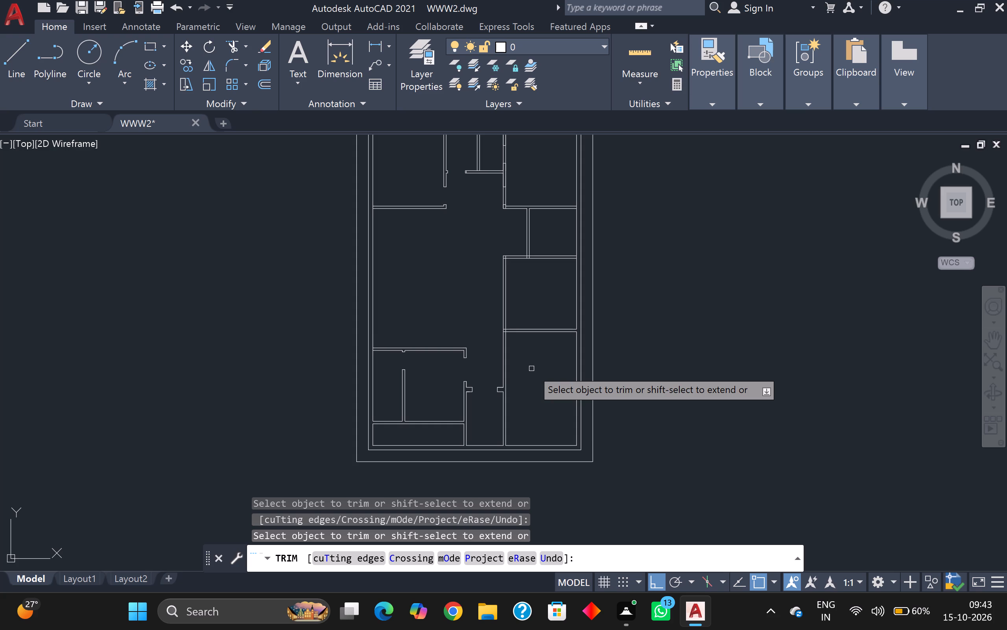
{"action": "key", "text": "Escape"}
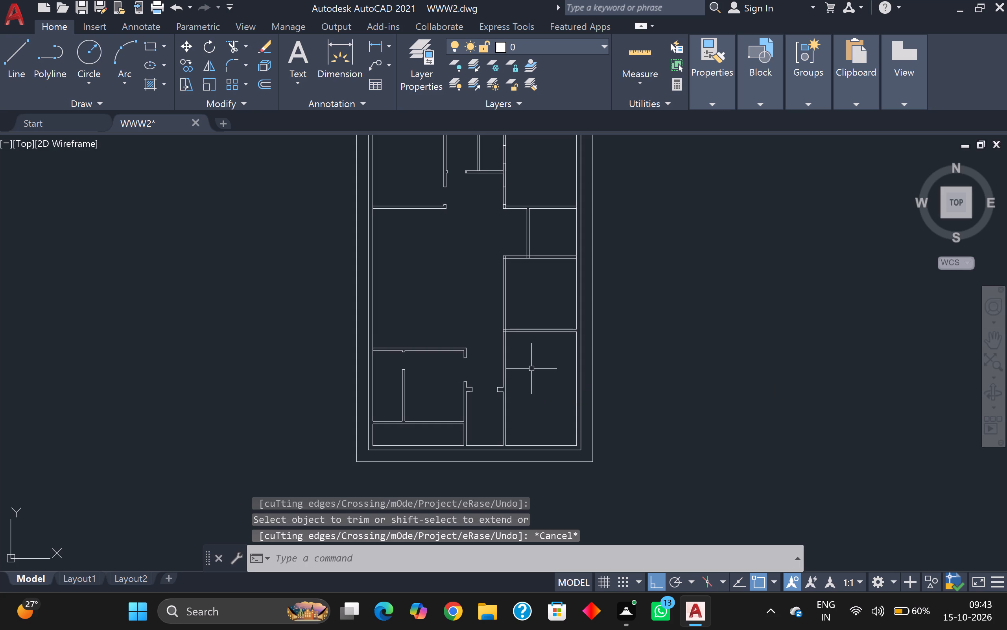
Draw a line 3" down the lower-right room's left partition from the horizontal partition's lower line, then straight across the partition's thickness.
{"action": "key", "text": "l"}
{"action": "key", "text": "apostrophe"}
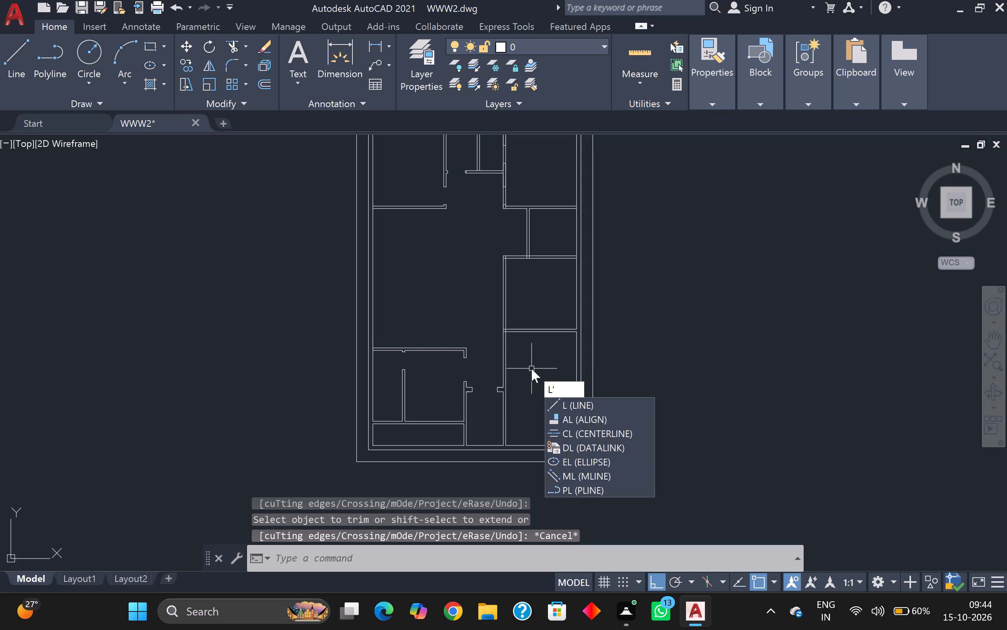
{"action": "key", "text": "BackSpace"}
{"action": "key", "text": "Return"}
{"action": "scroll", "coordinate": [531, 369], "scroll_direction": "up", "scroll_amount": 1}
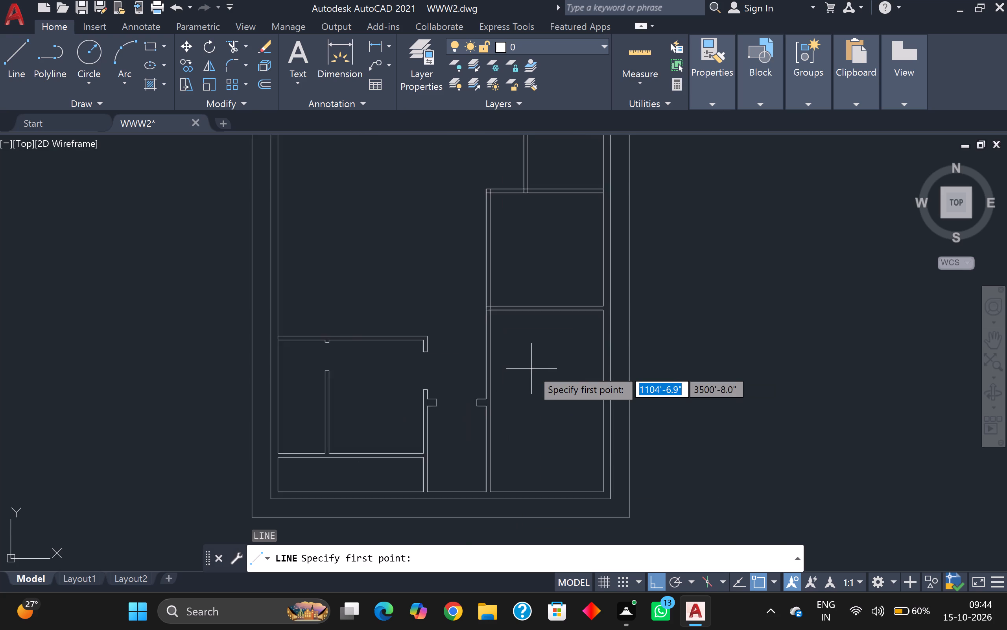
{"action": "scroll", "coordinate": [532, 369], "scroll_direction": "up", "scroll_amount": 2}
{"action": "scroll", "coordinate": [402, 250], "scroll_direction": "up", "scroll_amount": 1}
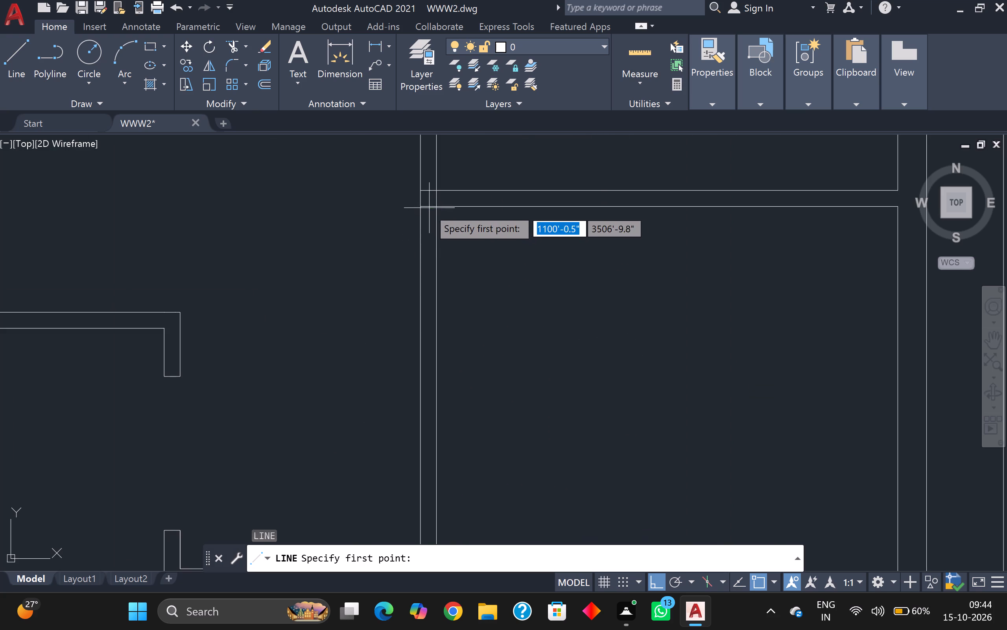
{"action": "scroll", "coordinate": [424, 206], "scroll_direction": "up", "scroll_amount": 2}
{"action": "left_click", "coordinate": [410, 206]}
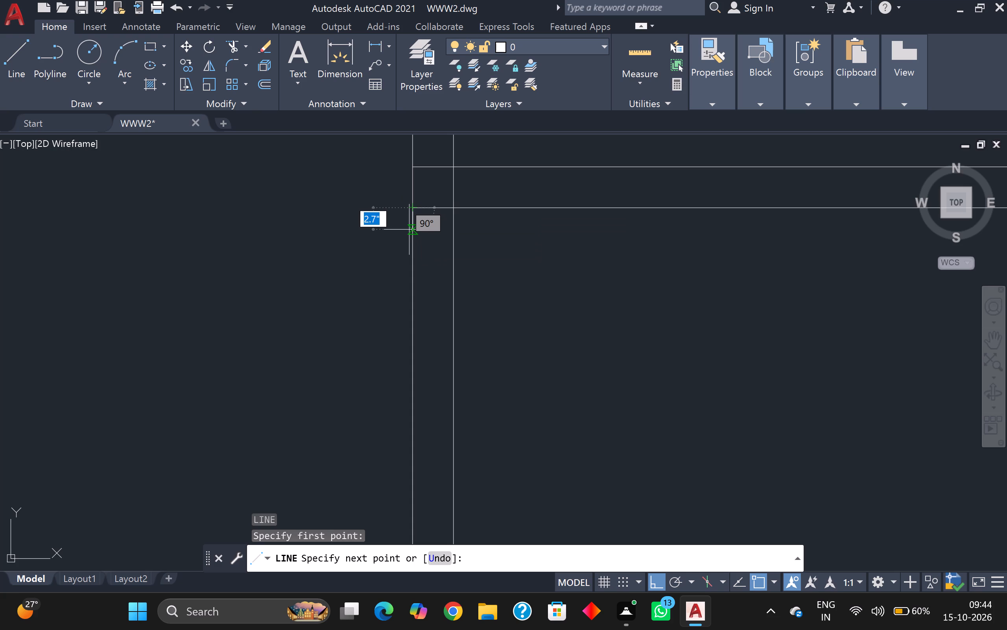
{"action": "key", "text": "3"}
{"action": "key", "text": "apostrophe"}
{"action": "key", "text": "BackSpace"}
{"action": "key", "text": "Return"}
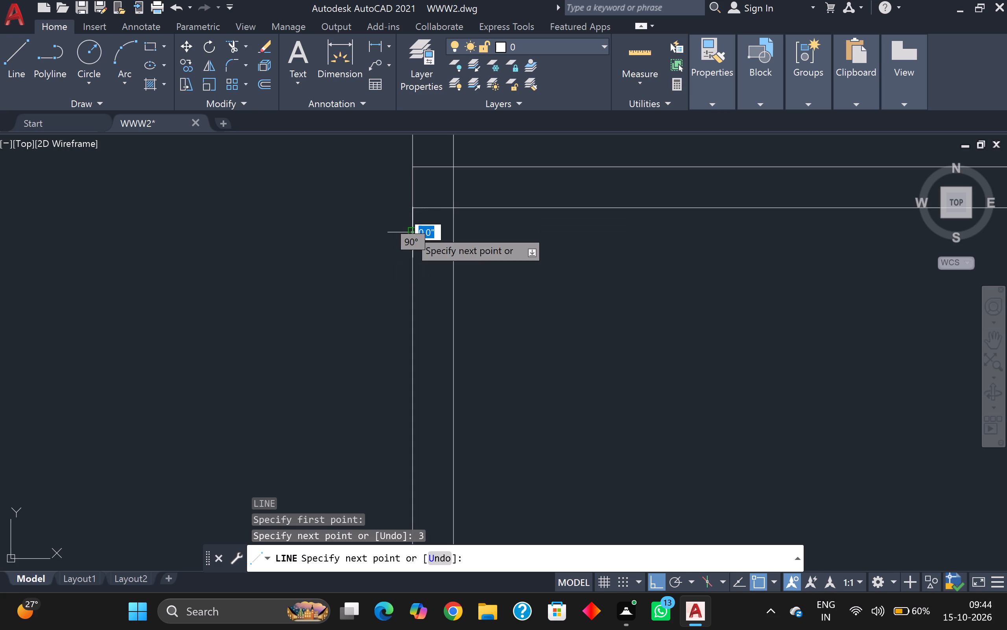
{"action": "scroll", "coordinate": [442, 235], "scroll_direction": "up", "scroll_amount": 2}
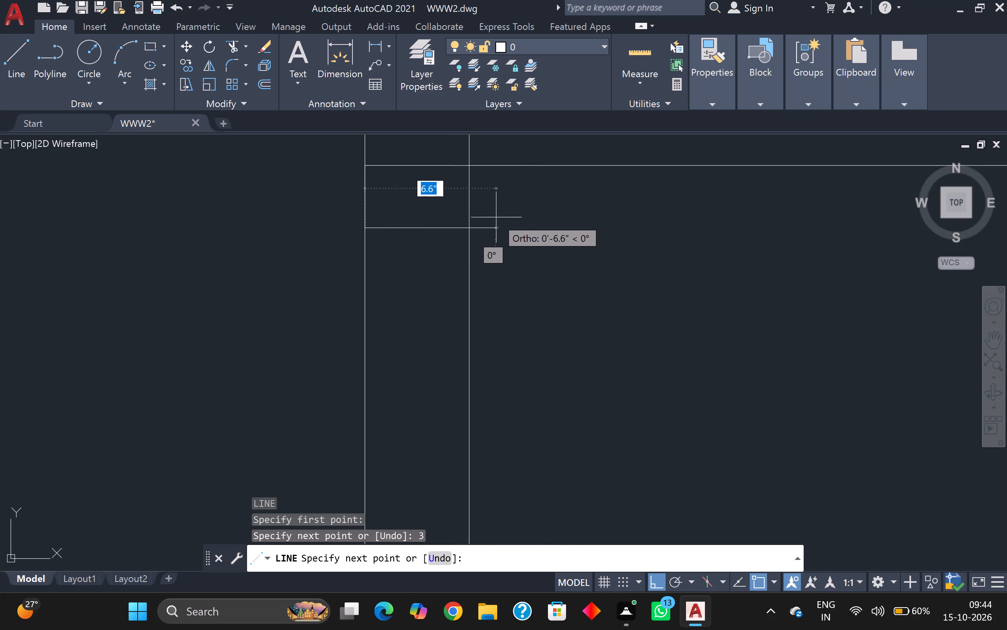
{"action": "left_click", "coordinate": [468, 225]}
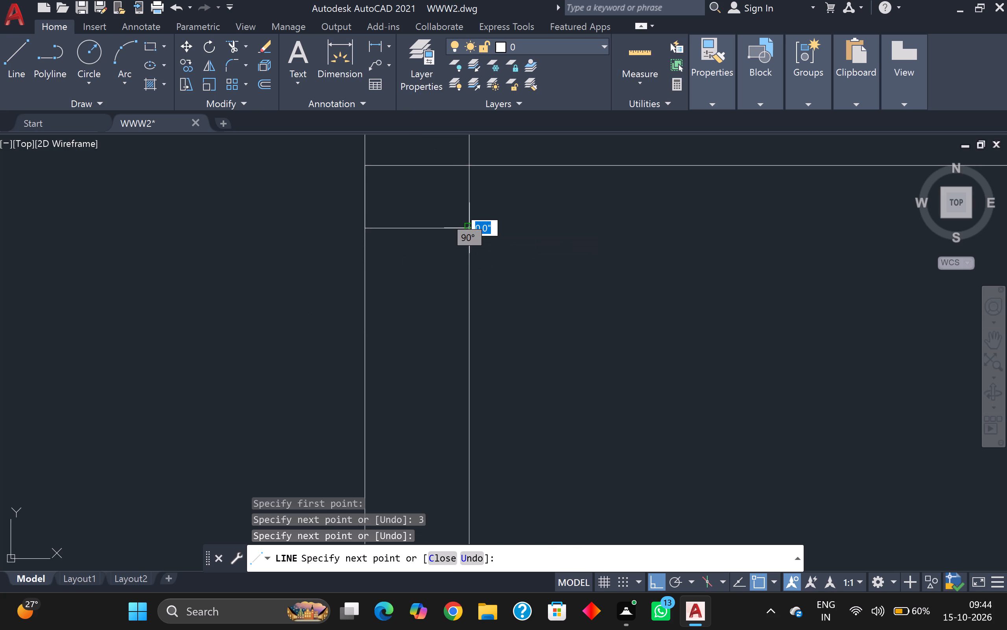
{"action": "key", "text": "Return"}
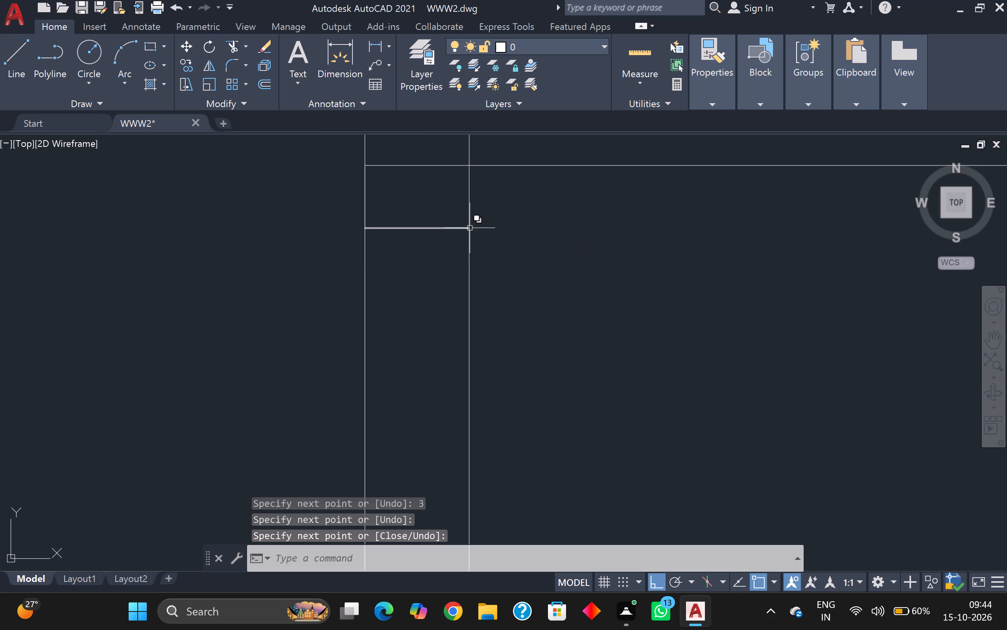
Offset the short line across the partition 3' downward to mark the lower-right room's door opening.
{"action": "left_click", "coordinate": [459, 228]}
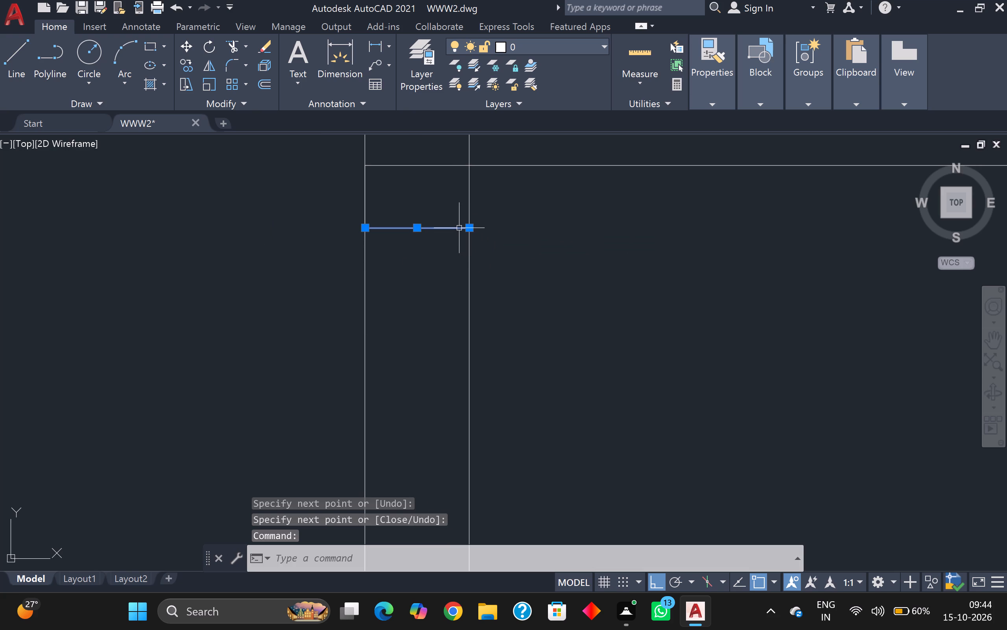
{"action": "key", "text": "o"}
{"action": "key", "text": "Return"}
{"action": "key", "text": "Return"}
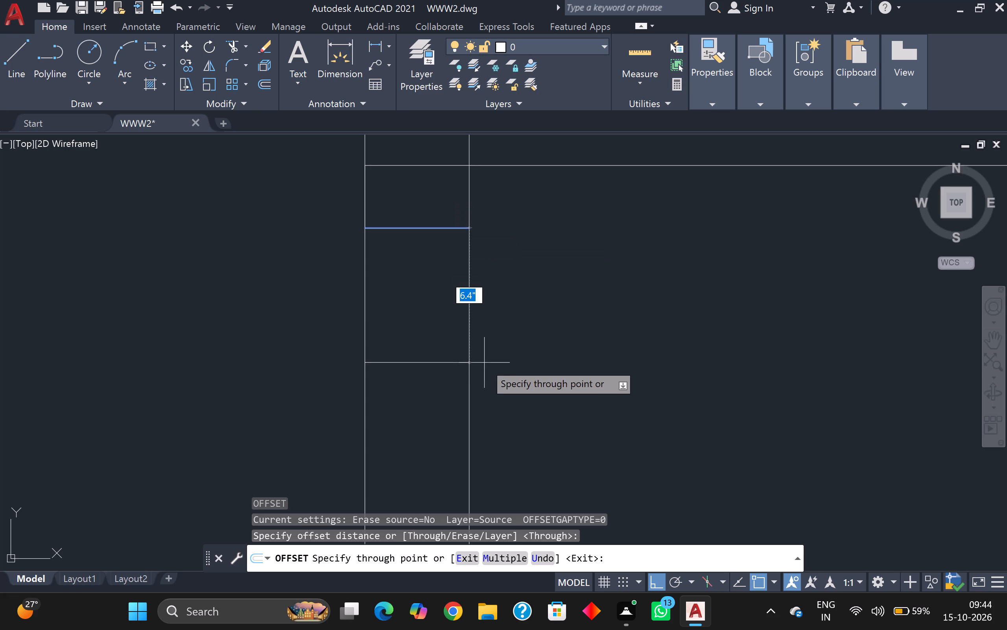
{"action": "key", "text": "3"}
{"action": "key", "text": "apostrophe"}
{"action": "key", "text": "Return"}
Trim both vertical partition lines between the two short cross lines to open the lower-right room's doorway.
{"action": "scroll", "coordinate": [492, 342], "scroll_direction": "down", "scroll_amount": 3}
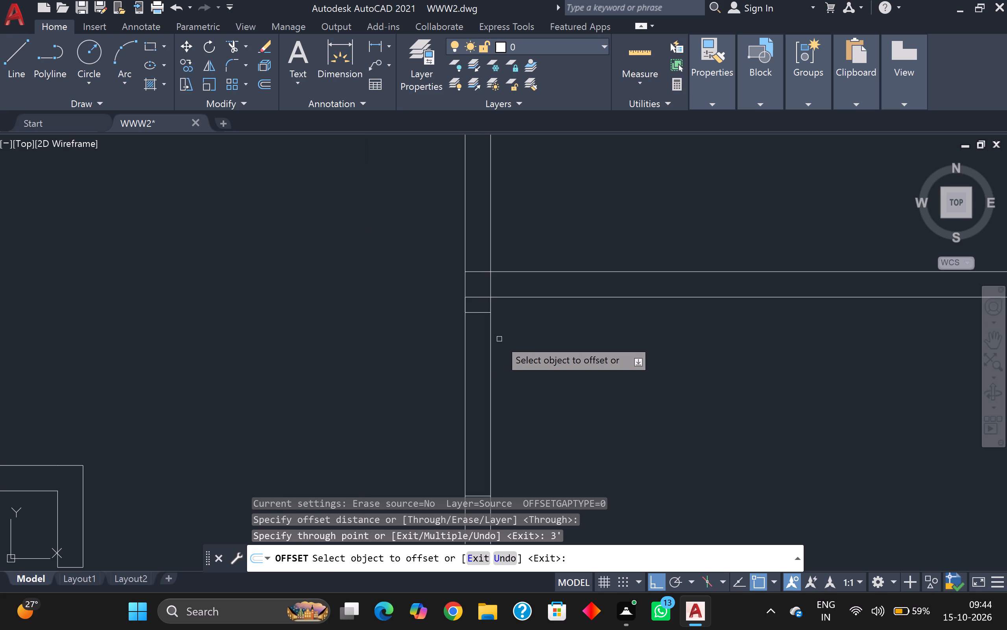
{"action": "scroll", "coordinate": [499, 339], "scroll_direction": "down", "scroll_amount": 3}
{"action": "middle_click_drag", "start_coordinate": [520, 371], "coordinate": [487, 287]}
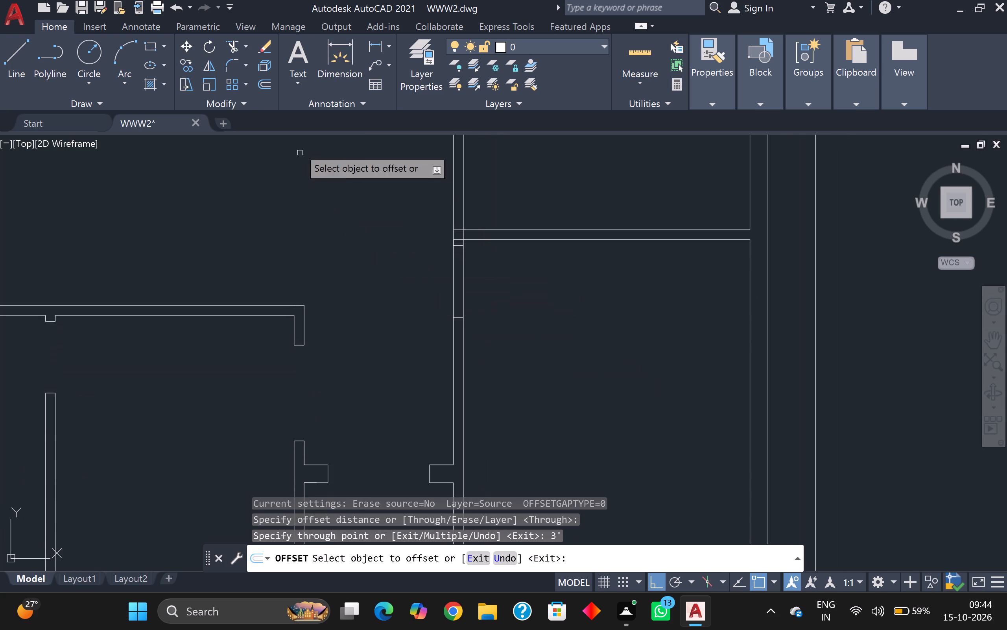
{"action": "left_click", "coordinate": [233, 50]}
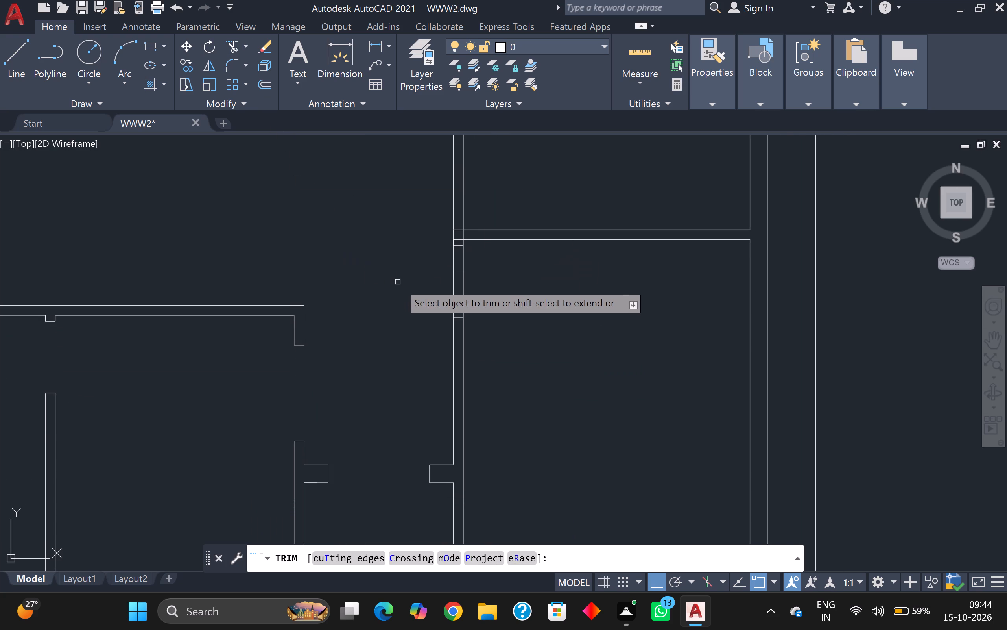
{"action": "left_click_drag", "start_coordinate": [398, 282], "coordinate": [410, 285]}
{"action": "left_click", "coordinate": [531, 283]}
{"action": "scroll", "coordinate": [460, 237], "scroll_direction": "up", "scroll_amount": 3}
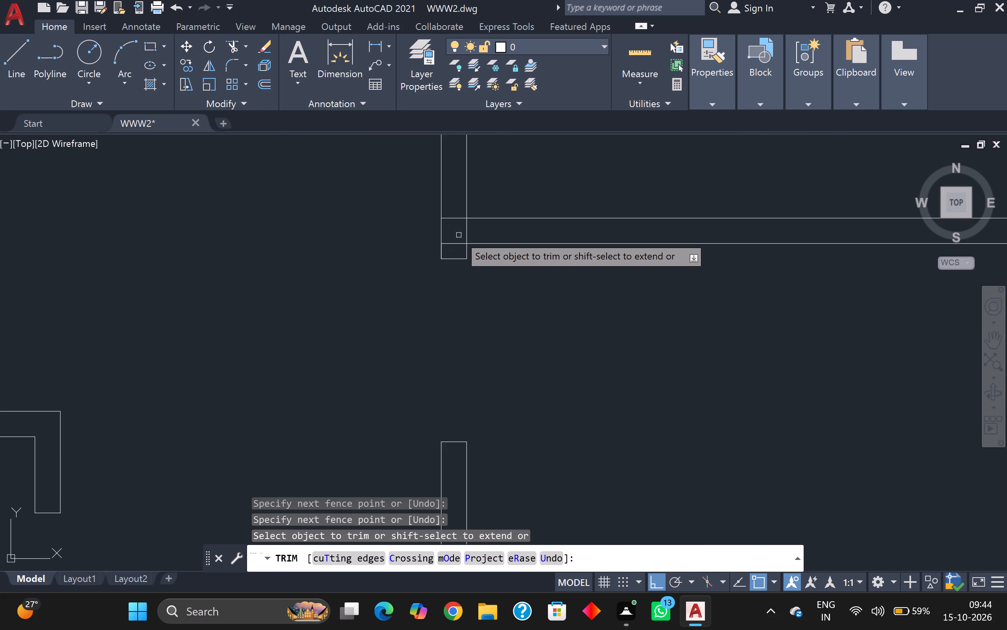
Trim the partition lines crossing inside the junction above the lower-right room's doorway, so the vertical and horizontal partitions join openly.
{"action": "left_click", "coordinate": [456, 246]}
{"action": "double_click", "coordinate": [453, 238]}
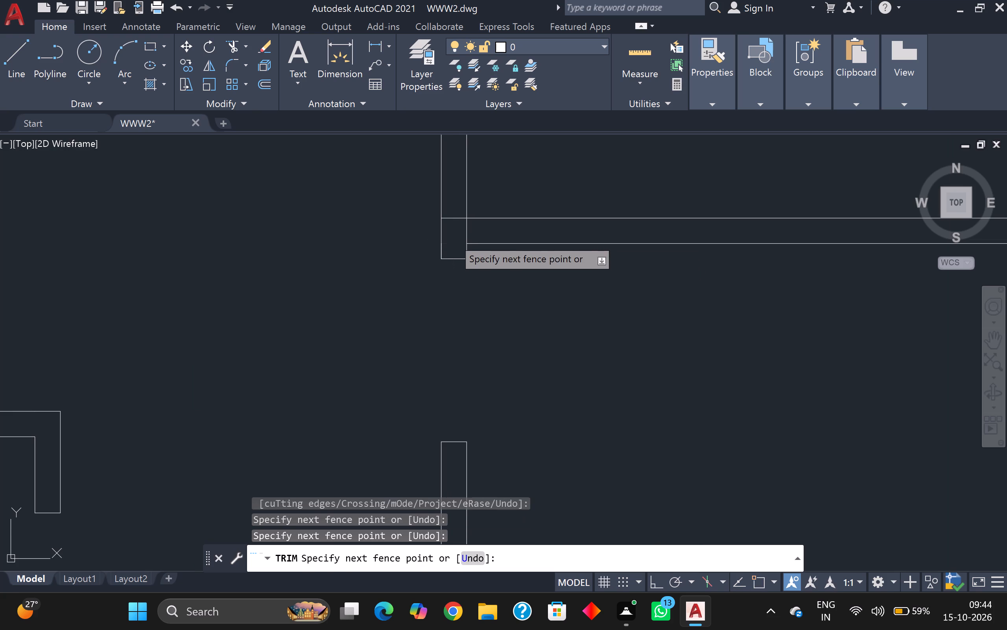
{"action": "left_click", "coordinate": [482, 231]}
{"action": "left_click", "coordinate": [462, 231]}
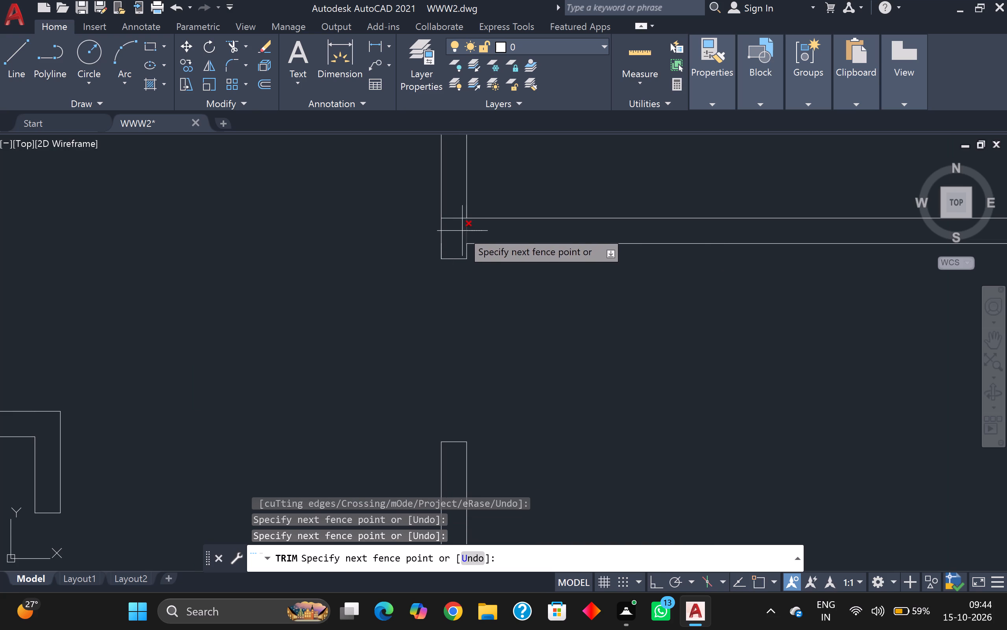
{"action": "left_click", "coordinate": [457, 226]}
{"action": "left_click", "coordinate": [453, 203]}
Extend the right-hand line of the narrow lower-left room down across the bottom outer wall to that wall's outer line.
{"action": "scroll", "coordinate": [453, 203], "scroll_direction": "down", "scroll_amount": 2}
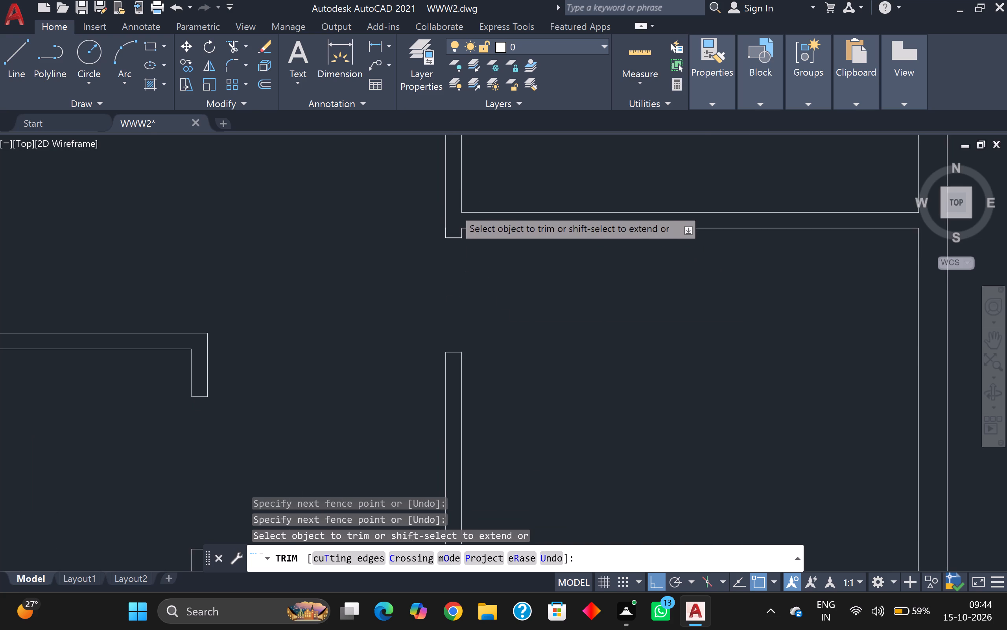
{"action": "scroll", "coordinate": [531, 321], "scroll_direction": "down", "scroll_amount": 1}
{"action": "scroll", "coordinate": [568, 306], "scroll_direction": "down", "scroll_amount": 2}
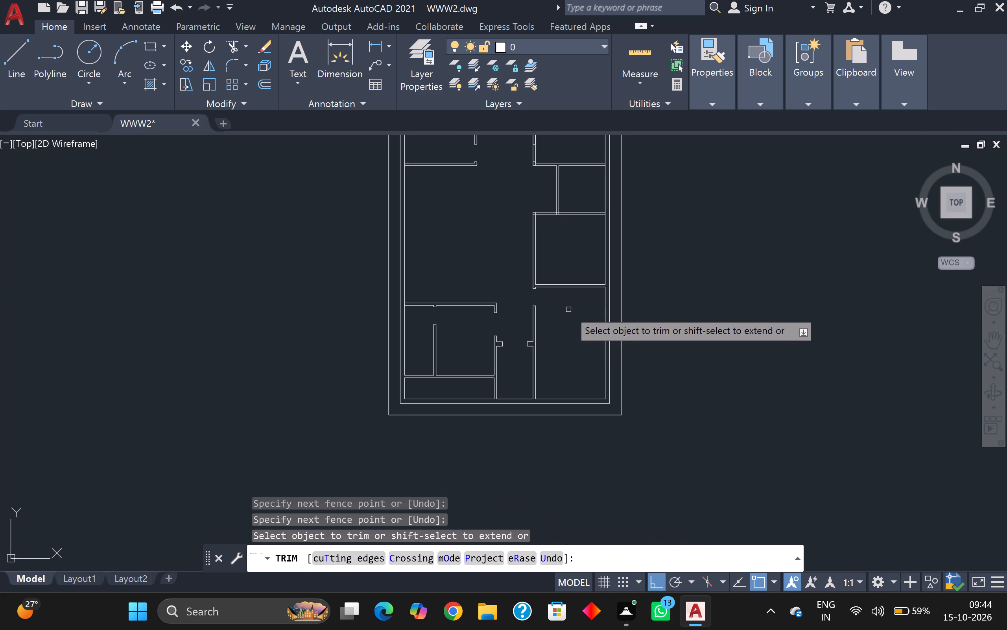
{"action": "scroll", "coordinate": [570, 322], "scroll_direction": "down", "scroll_amount": 1}
{"action": "scroll", "coordinate": [565, 362], "scroll_direction": "up", "scroll_amount": 2}
{"action": "middle_click_drag", "start_coordinate": [564, 350], "coordinate": [608, 335]}
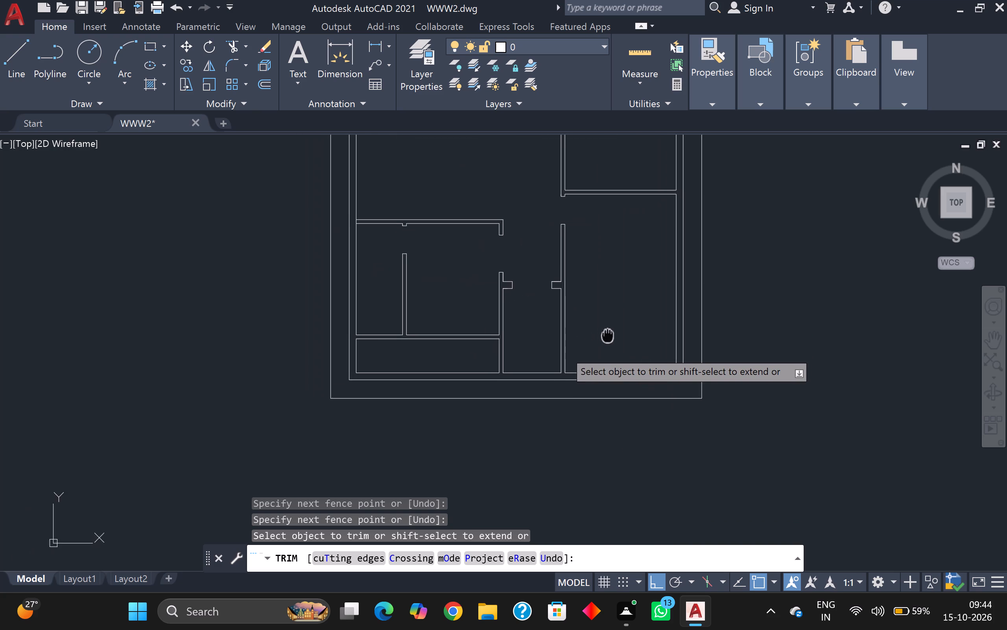
{"action": "middle_click_drag", "start_coordinate": [608, 335], "coordinate": [611, 334]}
{"action": "scroll", "coordinate": [614, 327], "scroll_direction": "down", "scroll_amount": 1}
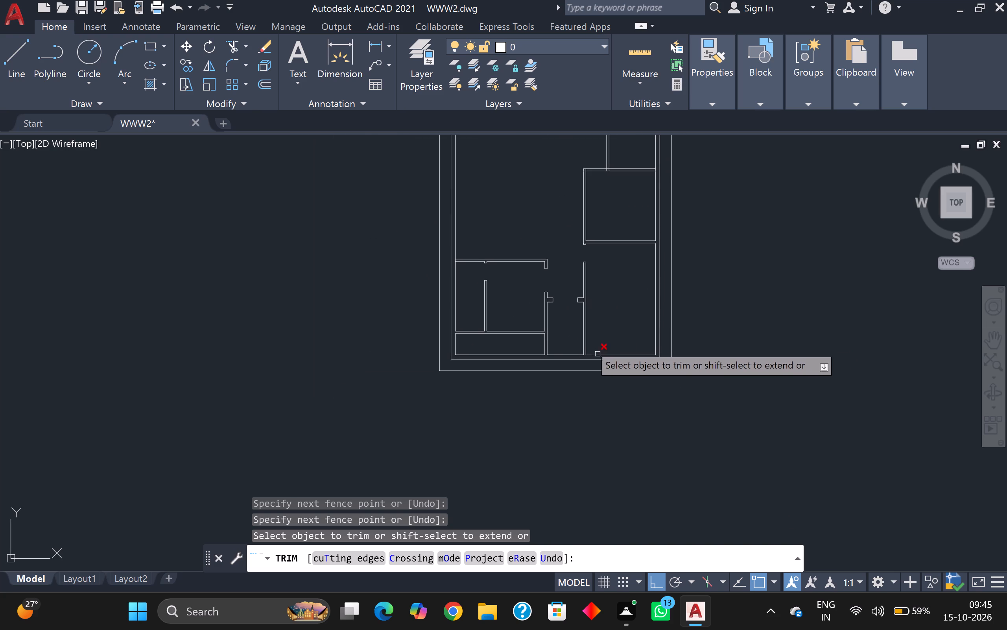
{"action": "scroll", "coordinate": [504, 393], "scroll_direction": "up", "scroll_amount": 3}
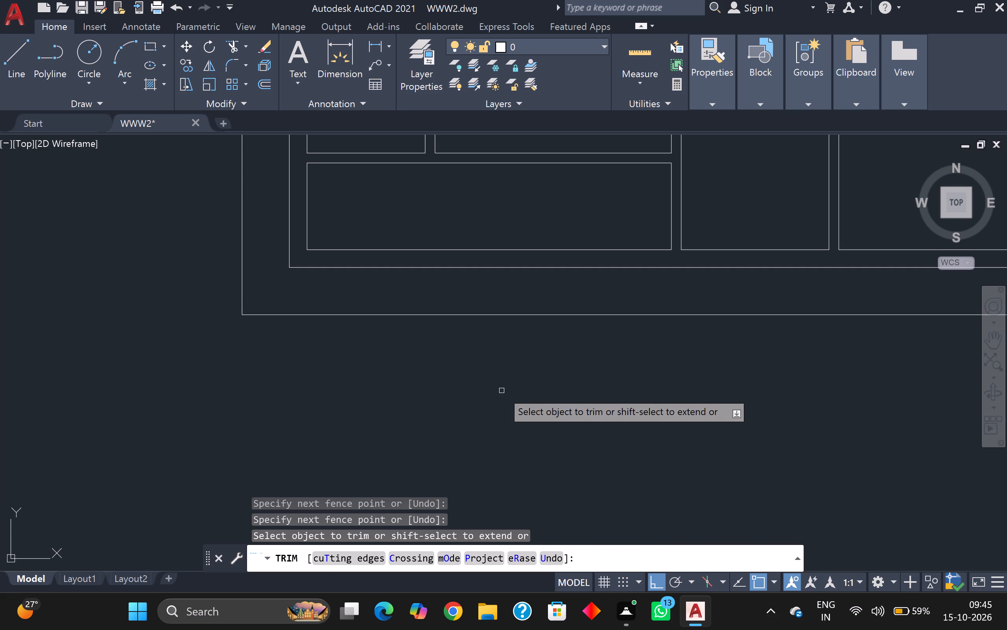
{"action": "scroll", "coordinate": [502, 389], "scroll_direction": "up", "scroll_amount": 1}
{"action": "scroll", "coordinate": [338, 228], "scroll_direction": "down", "scroll_amount": 2}
{"action": "middle_click_drag", "start_coordinate": [395, 234], "coordinate": [371, 296]}
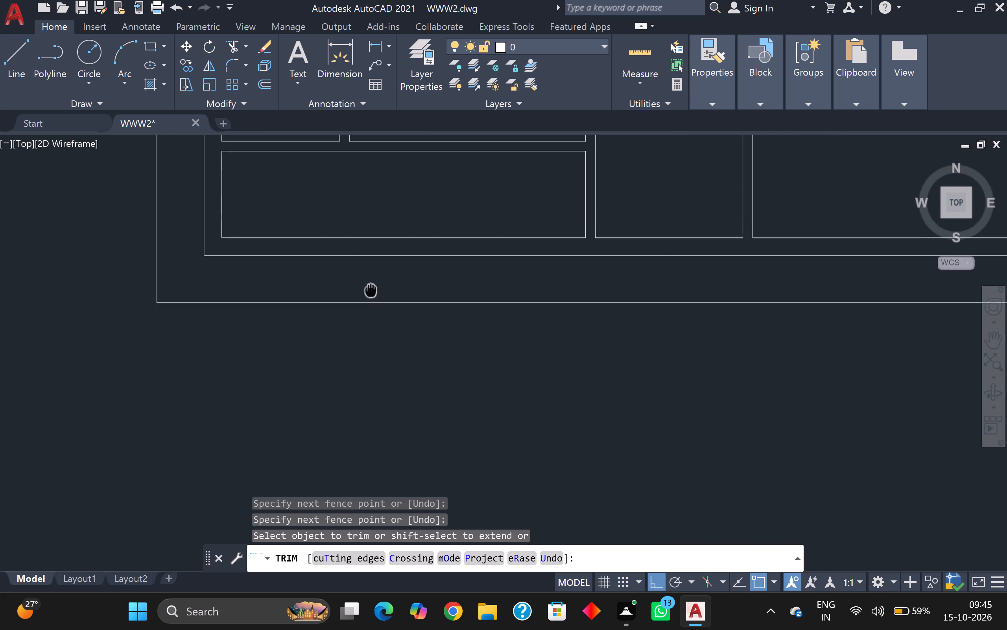
{"action": "middle_click_drag", "start_coordinate": [371, 296], "coordinate": [362, 370]}
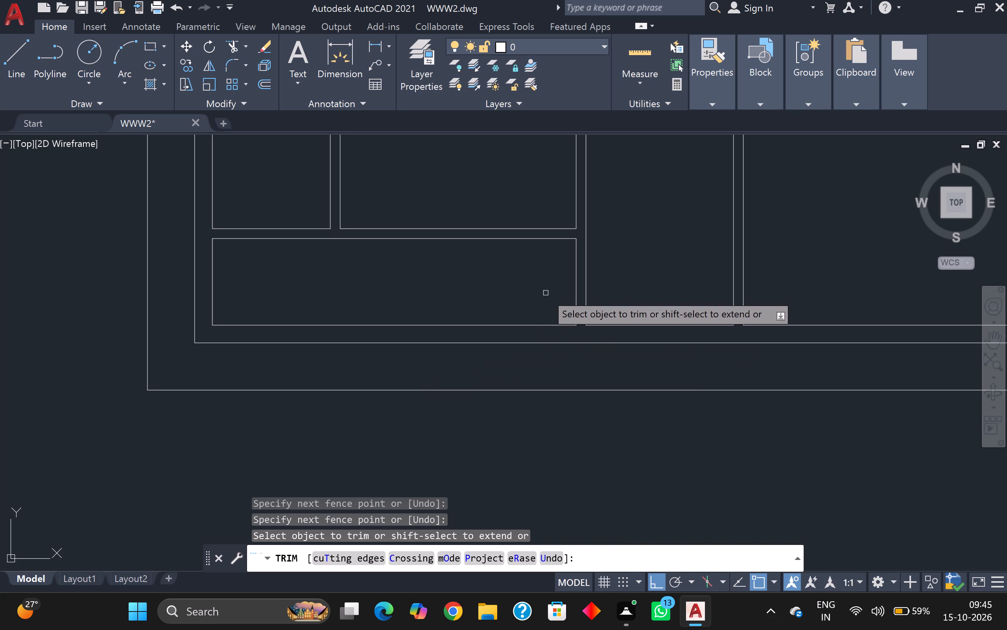
{"action": "left_click", "coordinate": [578, 305], "text": "shift"}
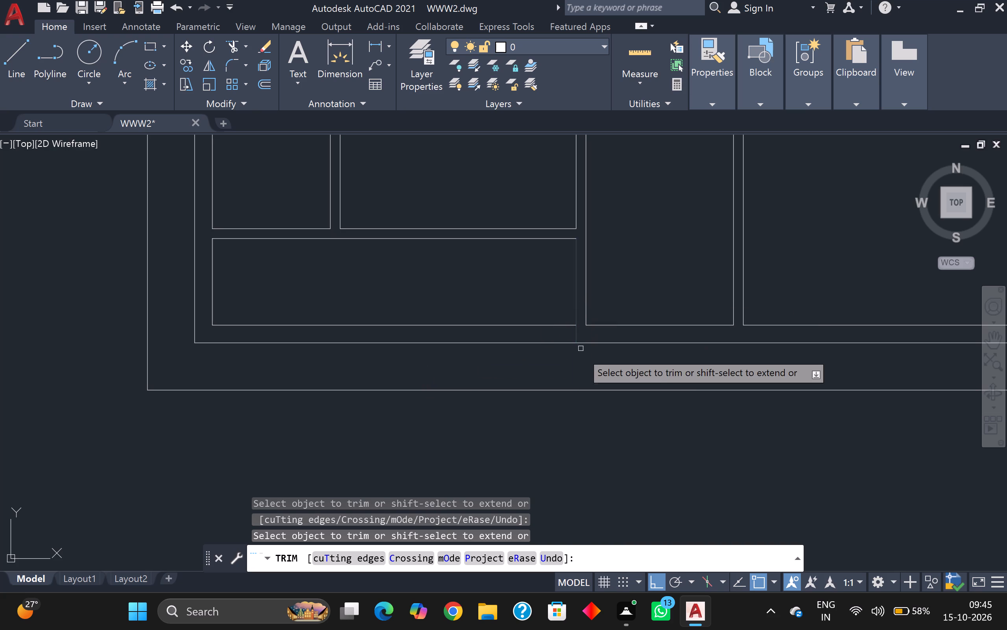
Examine where the extended partition line meets the bottom outer wall, beside the passage's lower corner.
{"action": "scroll", "coordinate": [581, 272], "scroll_direction": "up", "scroll_amount": 1}
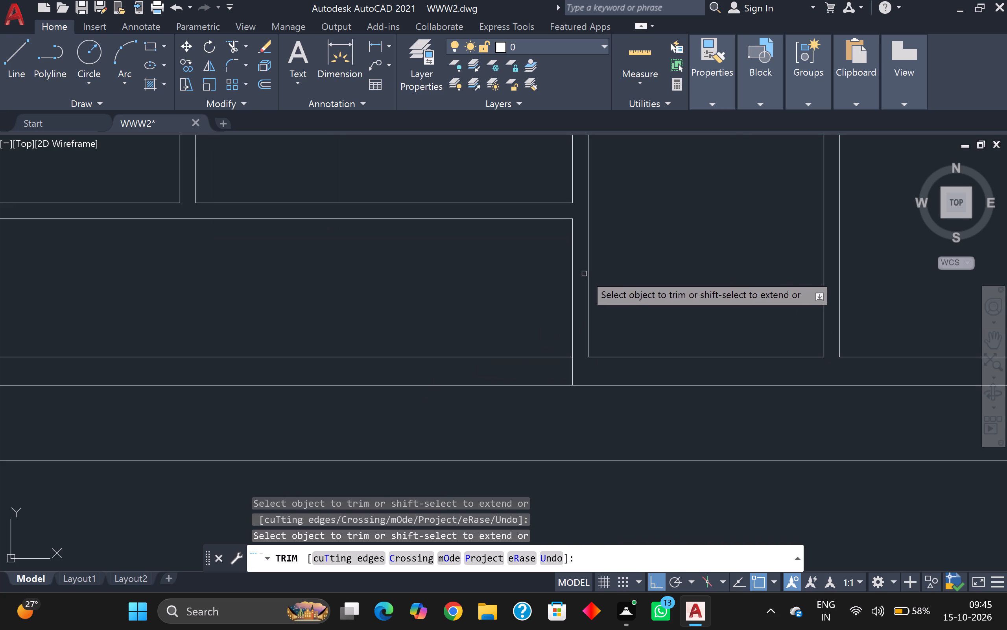
{"action": "scroll", "coordinate": [594, 285], "scroll_direction": "up", "scroll_amount": 2}
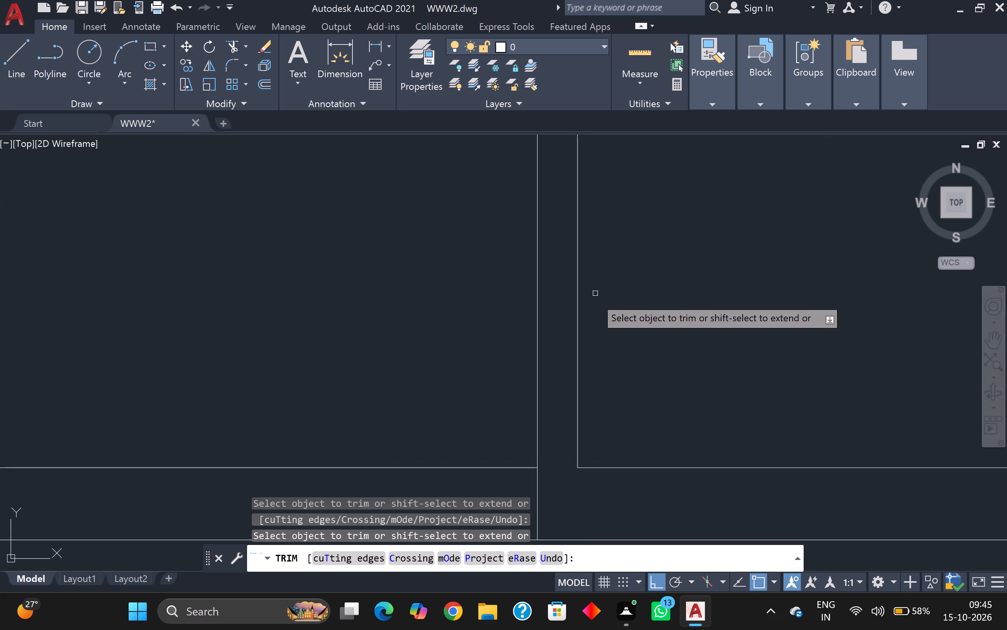
{"action": "scroll", "coordinate": [594, 299], "scroll_direction": "down", "scroll_amount": 4, "text": "shift"}
{"action": "scroll", "coordinate": [598, 306], "scroll_direction": "up", "scroll_amount": 3, "text": "shift"}
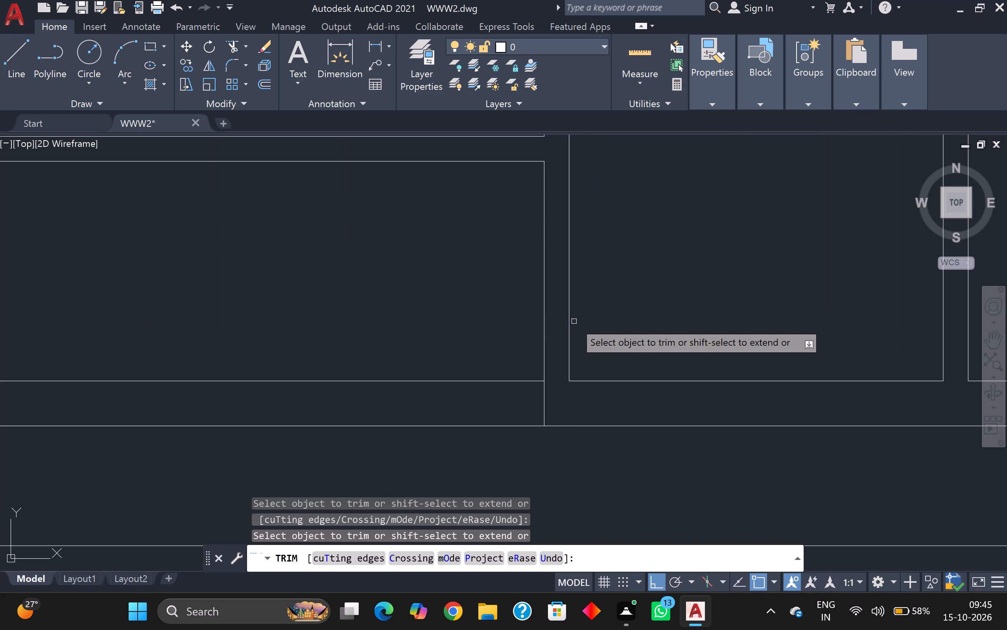
{"action": "scroll", "coordinate": [572, 326], "scroll_direction": "down", "scroll_amount": 2, "text": "shift"}
{"action": "scroll", "coordinate": [590, 324], "scroll_direction": "up", "scroll_amount": 2}
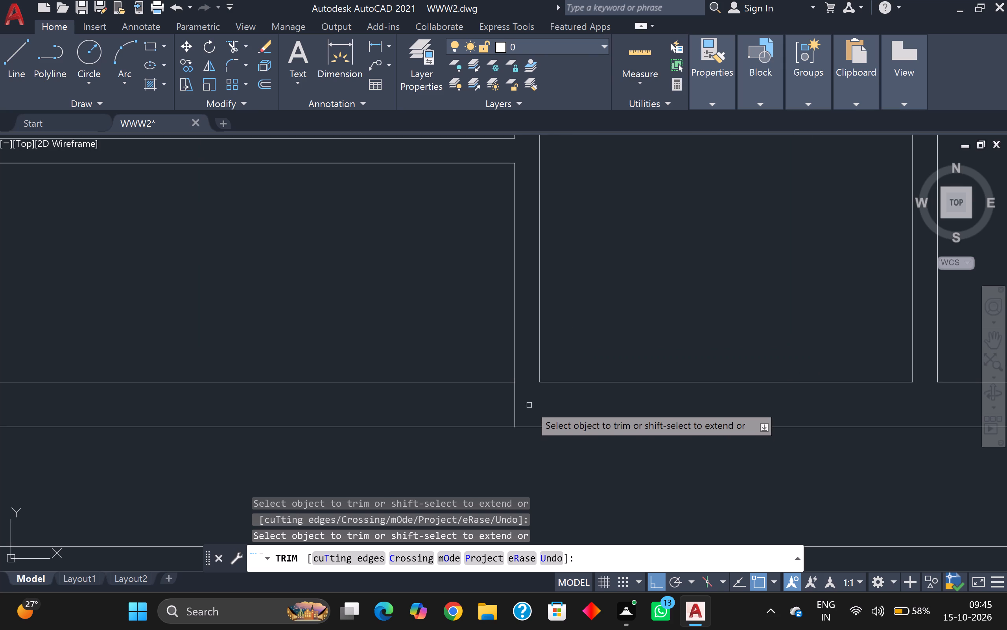
{"action": "scroll", "coordinate": [529, 404], "scroll_direction": "down", "scroll_amount": 5}
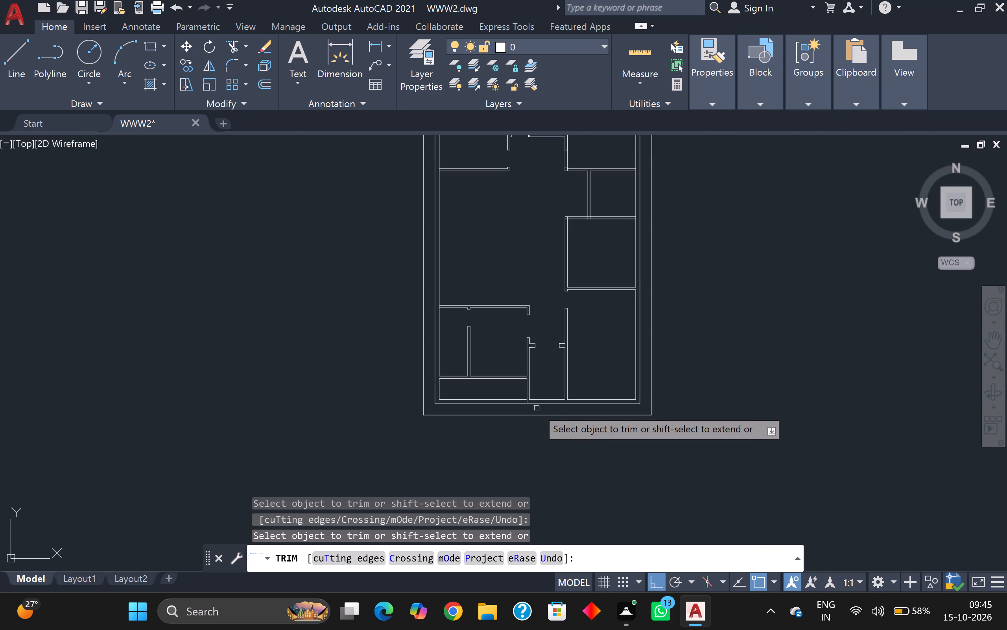
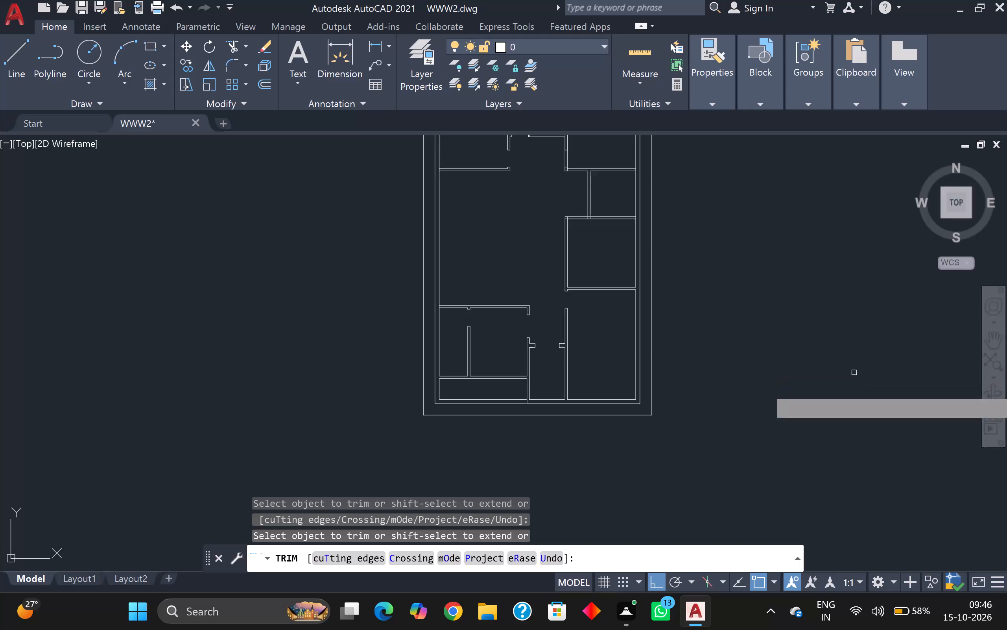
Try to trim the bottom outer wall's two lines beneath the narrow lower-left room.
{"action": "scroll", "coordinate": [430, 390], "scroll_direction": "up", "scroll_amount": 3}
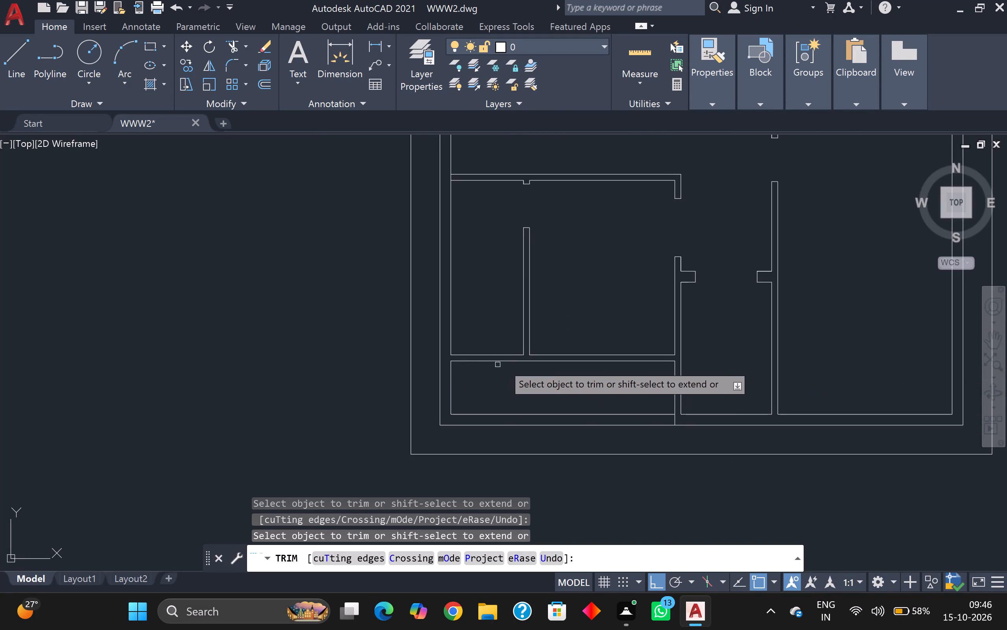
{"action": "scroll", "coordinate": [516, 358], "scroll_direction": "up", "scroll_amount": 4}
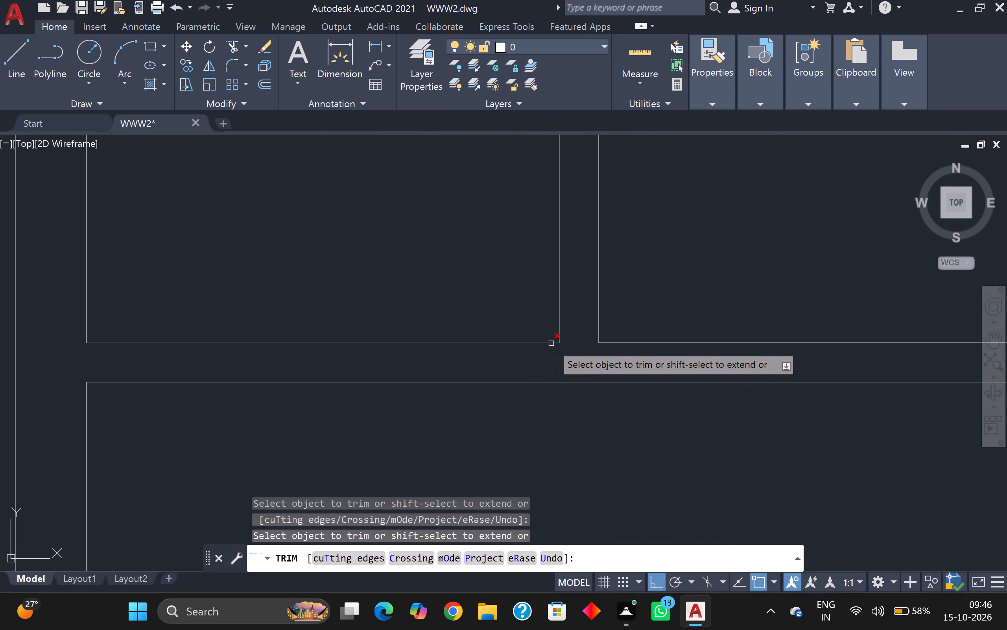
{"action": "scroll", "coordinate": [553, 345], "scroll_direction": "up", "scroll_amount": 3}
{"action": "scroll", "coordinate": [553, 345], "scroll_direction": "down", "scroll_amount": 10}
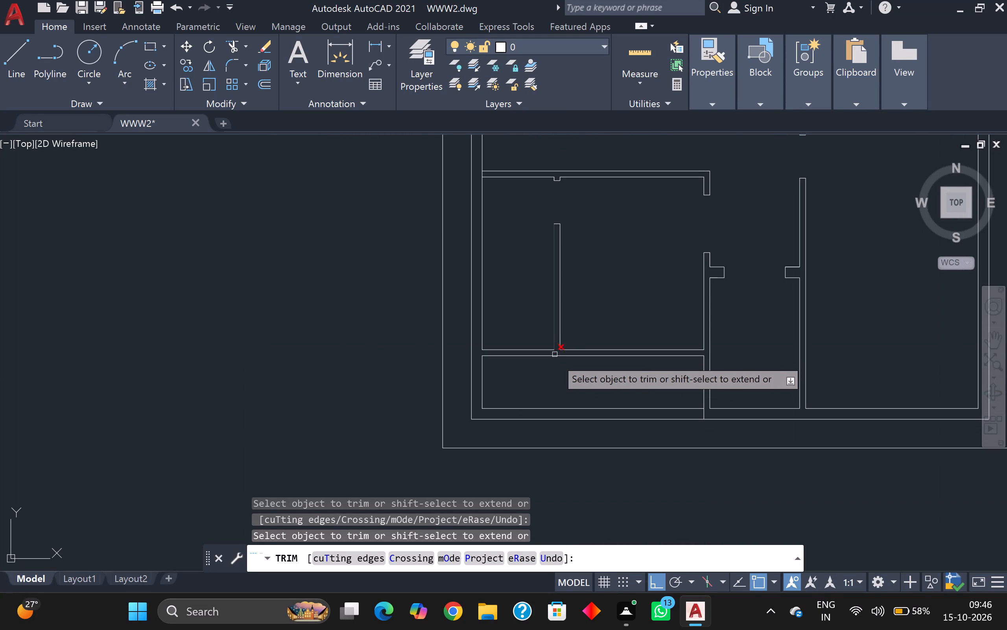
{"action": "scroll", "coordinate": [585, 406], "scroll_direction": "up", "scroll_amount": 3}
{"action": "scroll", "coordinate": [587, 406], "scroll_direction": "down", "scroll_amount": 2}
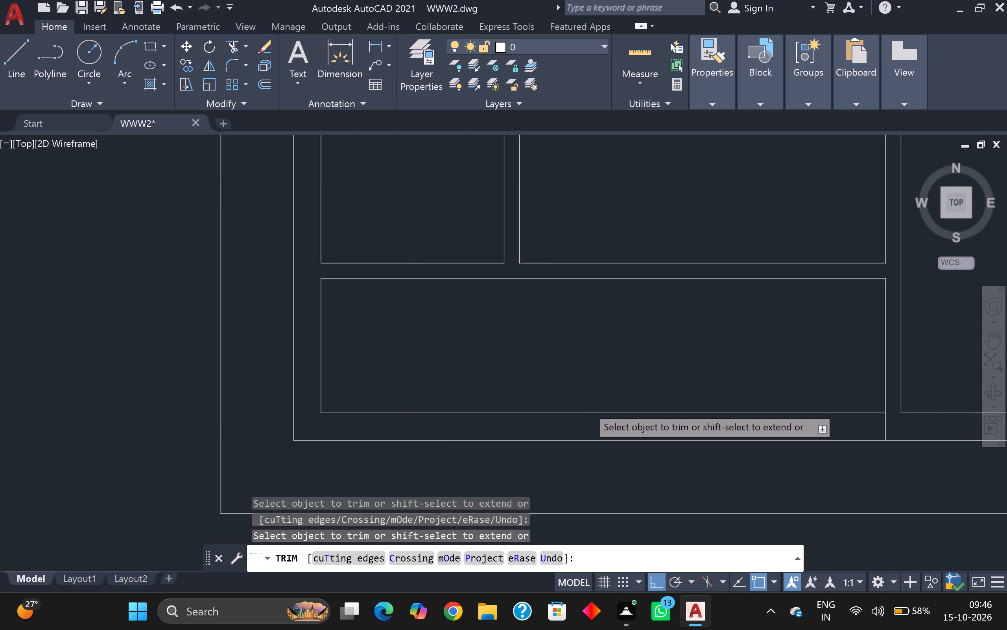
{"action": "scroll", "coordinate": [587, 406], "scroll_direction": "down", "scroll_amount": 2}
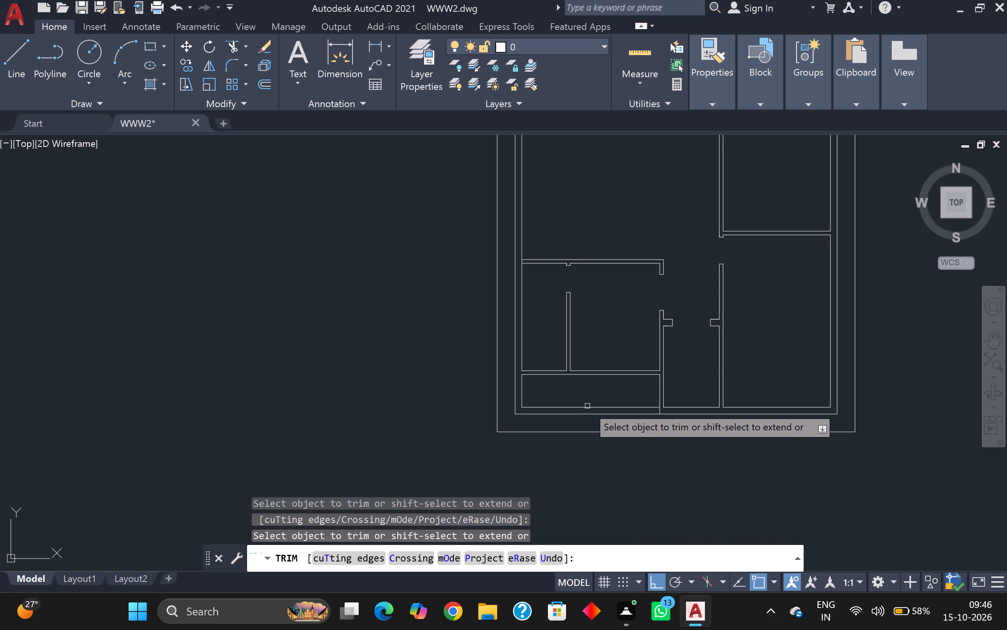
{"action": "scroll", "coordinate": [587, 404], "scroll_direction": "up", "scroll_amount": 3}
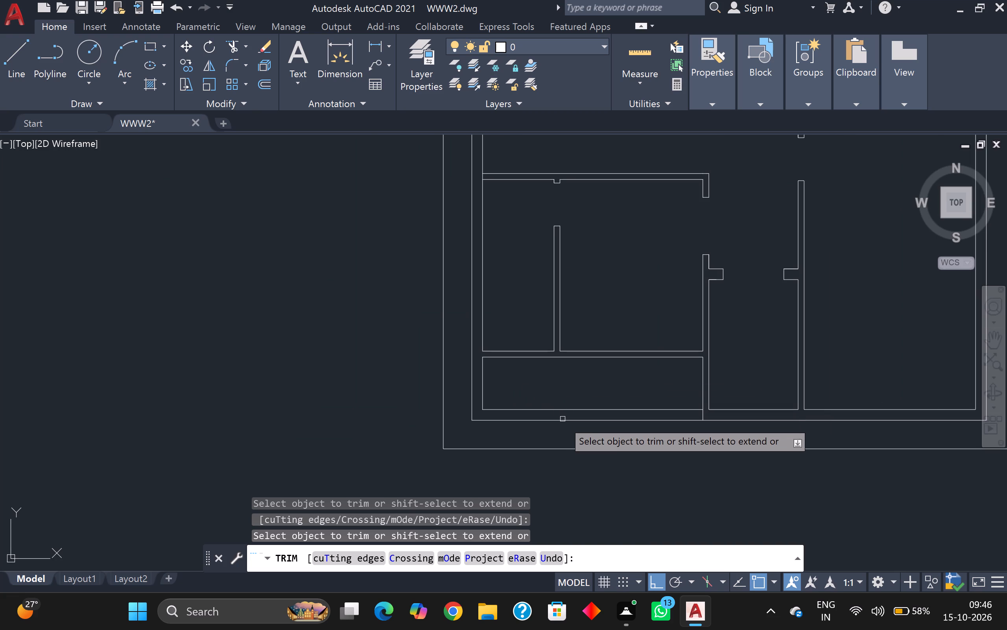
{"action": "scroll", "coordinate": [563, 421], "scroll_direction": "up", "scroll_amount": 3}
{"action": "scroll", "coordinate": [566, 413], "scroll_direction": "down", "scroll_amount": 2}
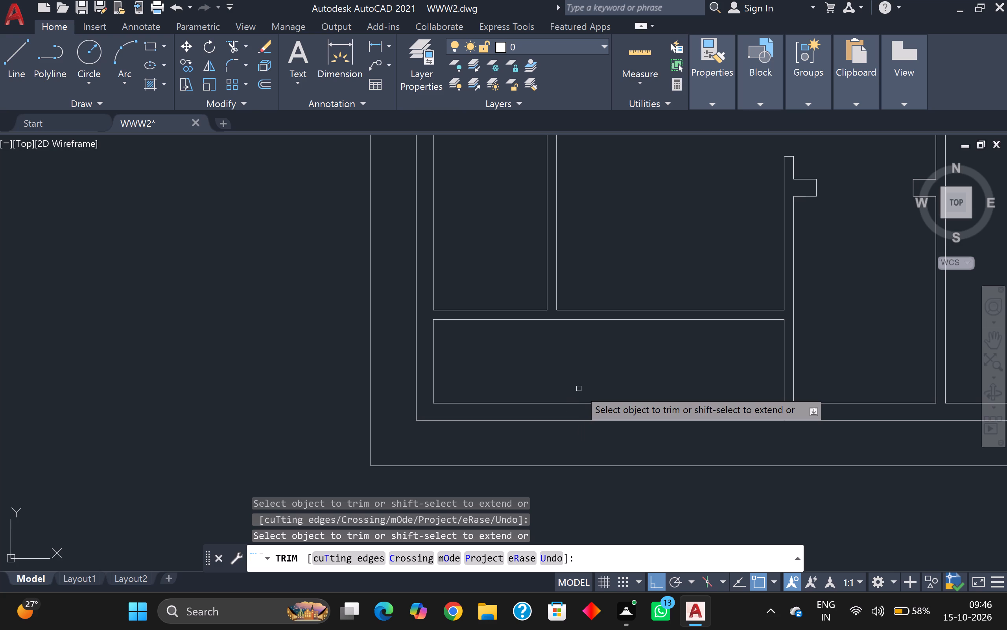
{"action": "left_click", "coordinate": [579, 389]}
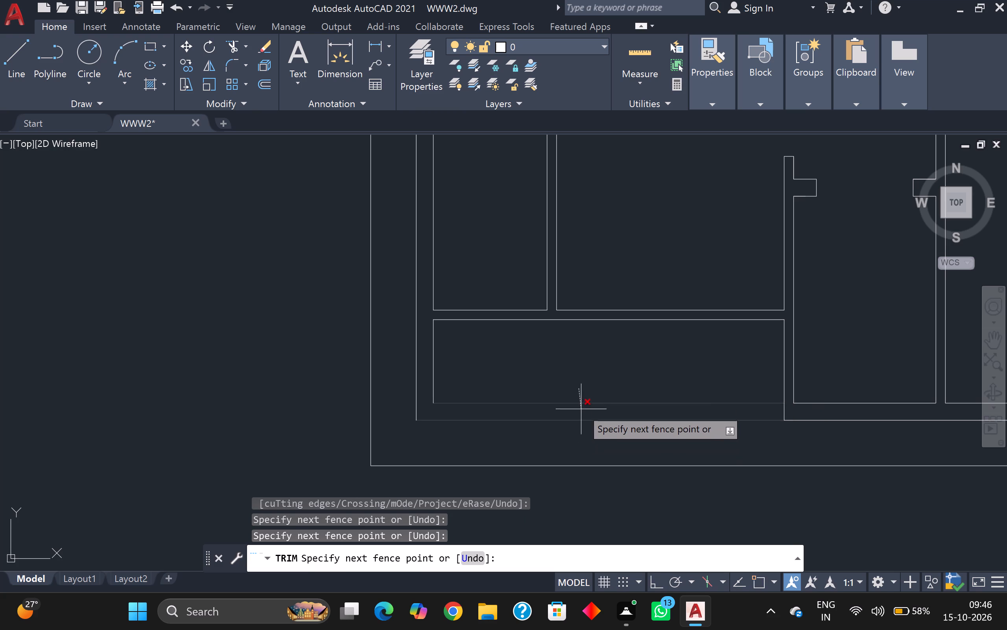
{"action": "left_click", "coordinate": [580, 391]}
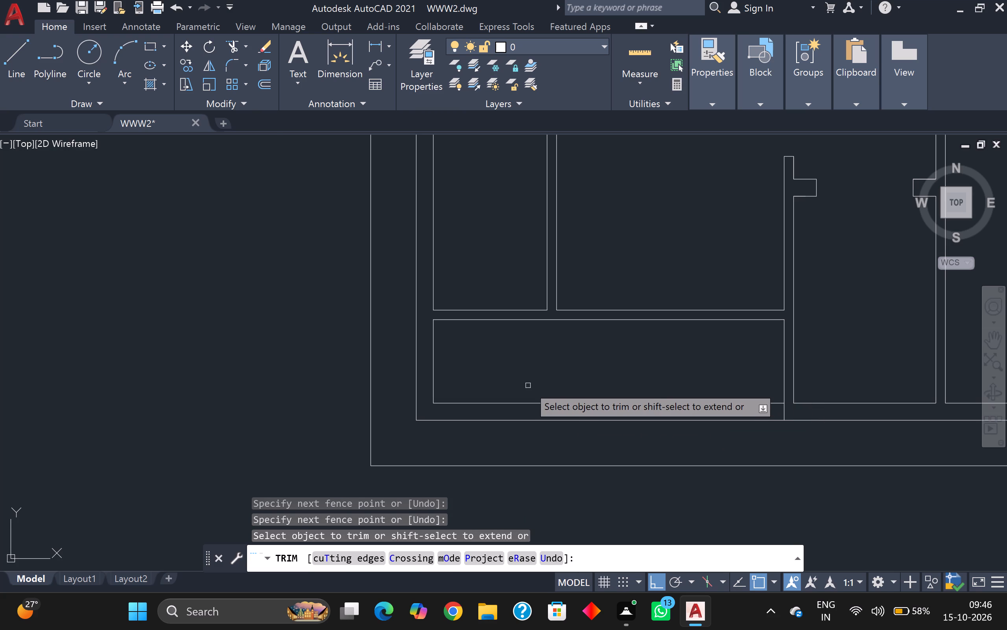
Extend the left-hand line of the narrow lower-left room down across the bottom outer wall to that wall's outer line.
{"action": "scroll", "coordinate": [528, 385], "scroll_direction": "up", "scroll_amount": 1}
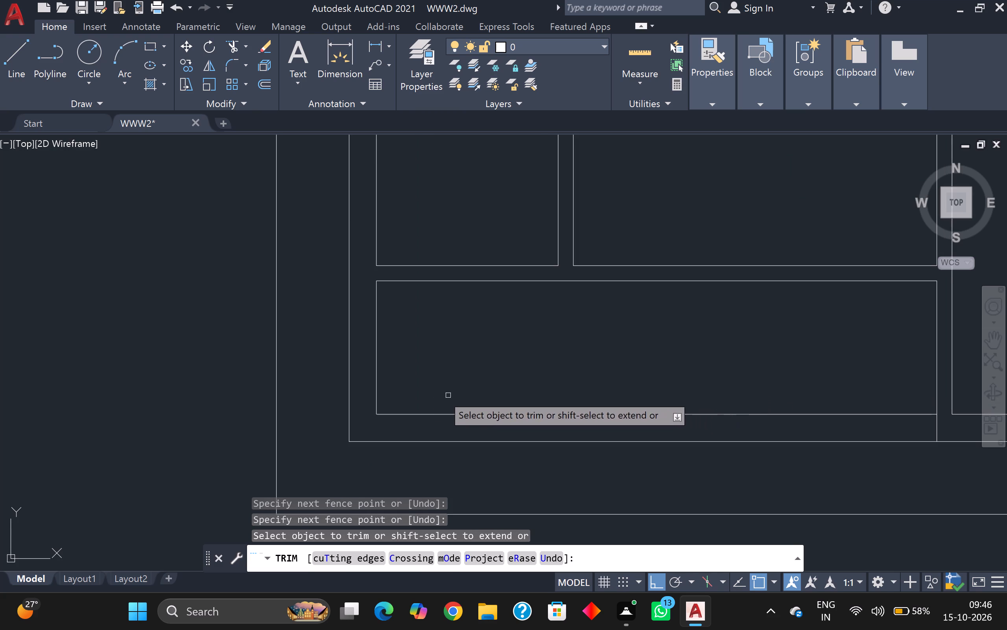
{"action": "left_click", "coordinate": [378, 378], "text": "shift"}
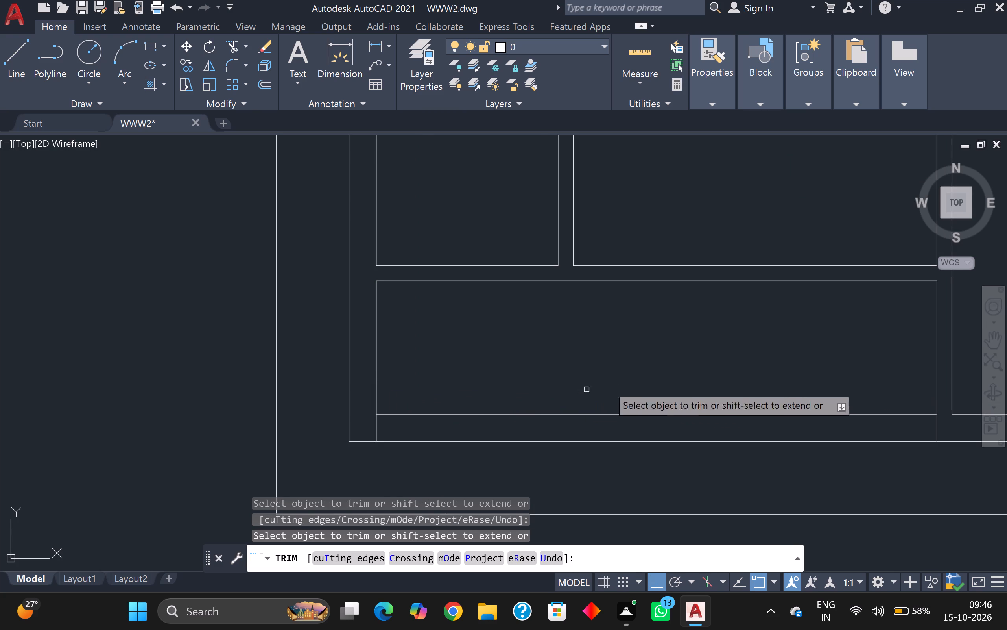
Trim both bottom outer wall lines between the lower-left room's two side lines, opening the room at its lower side.
{"action": "scroll", "coordinate": [633, 379], "scroll_direction": "down", "scroll_amount": 1}
{"action": "left_click_drag", "start_coordinate": [633, 379], "coordinate": [633, 379]}
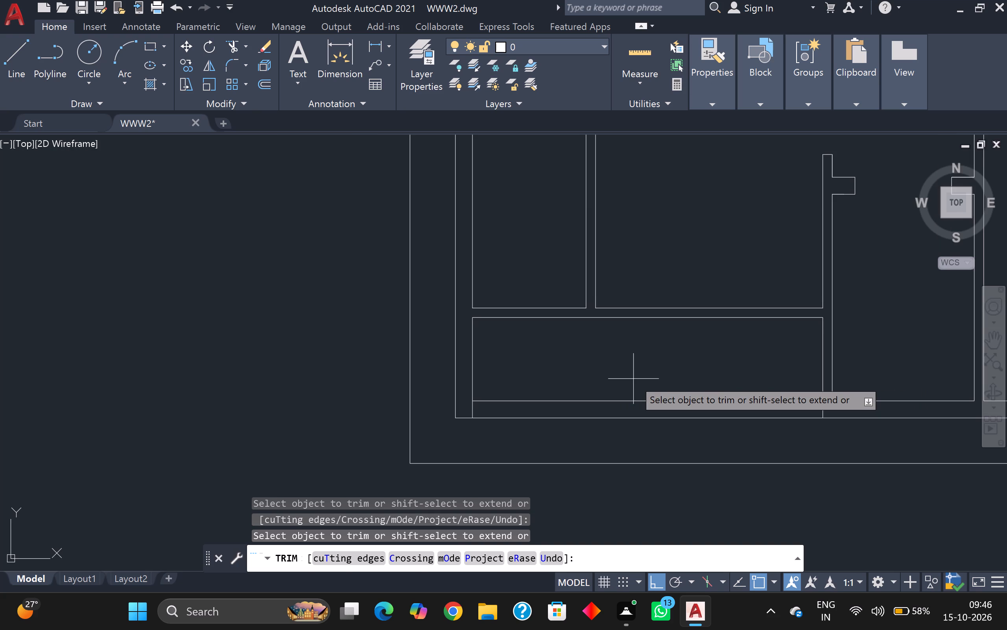
{"action": "left_click_drag", "start_coordinate": [633, 379], "coordinate": [633, 384]}
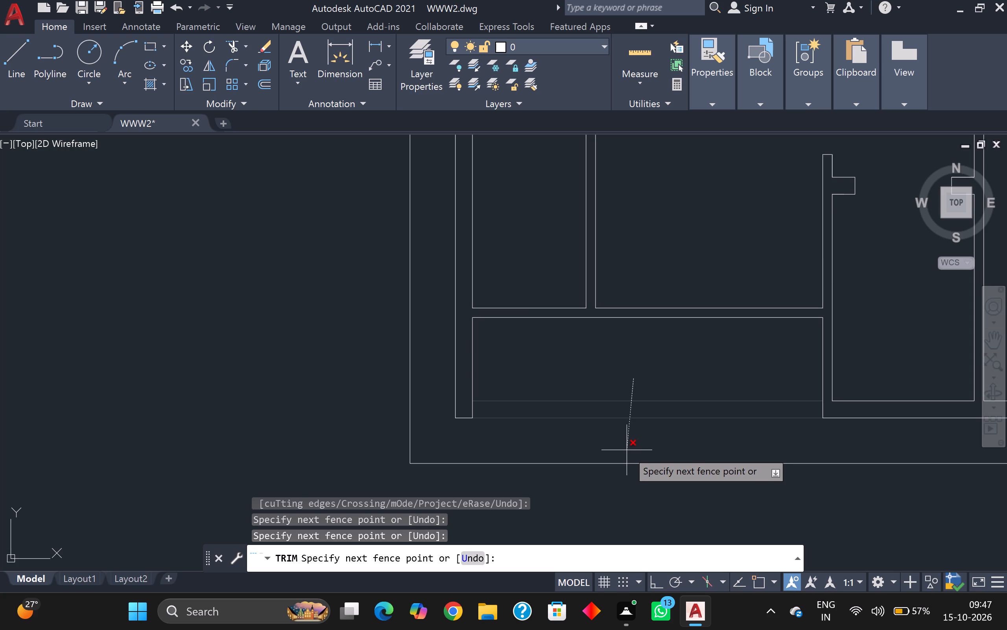
{"action": "left_click", "coordinate": [620, 430]}
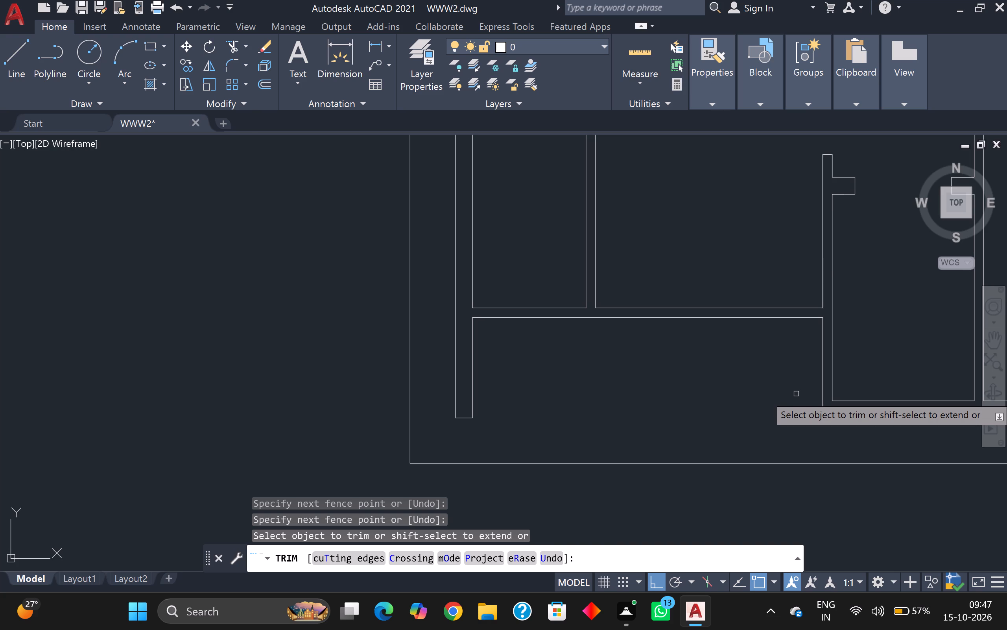
Extend the lower-left room's left-hand side line down to the bottom line of the surrounding boundary rectangle.
{"action": "scroll", "coordinate": [796, 394], "scroll_direction": "up", "scroll_amount": 1}
{"action": "middle_click_drag", "start_coordinate": [792, 393], "coordinate": [445, 393]}
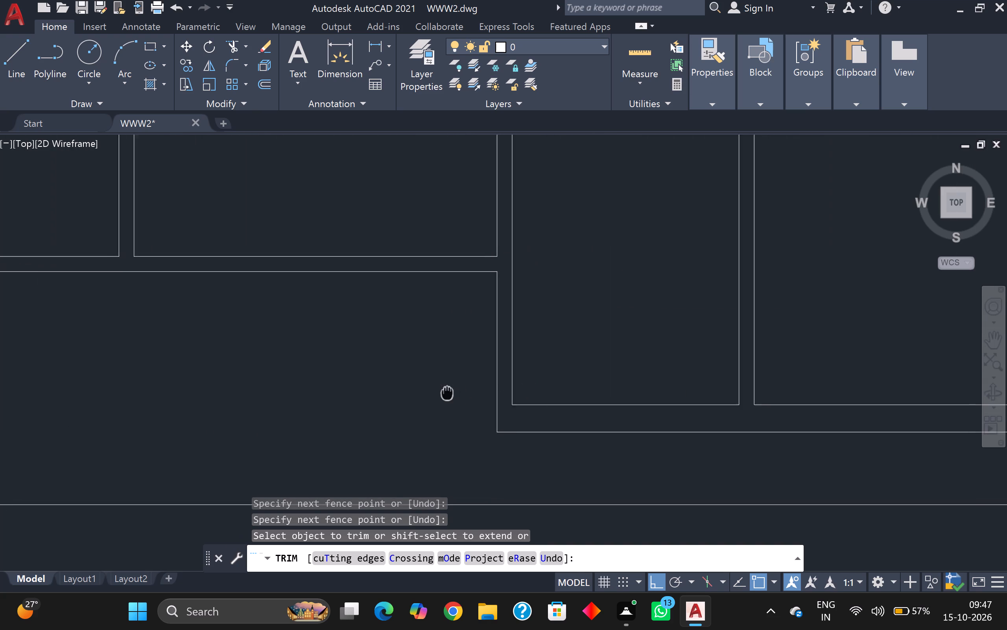
{"action": "middle_click_drag", "start_coordinate": [445, 393], "coordinate": [192, 402]}
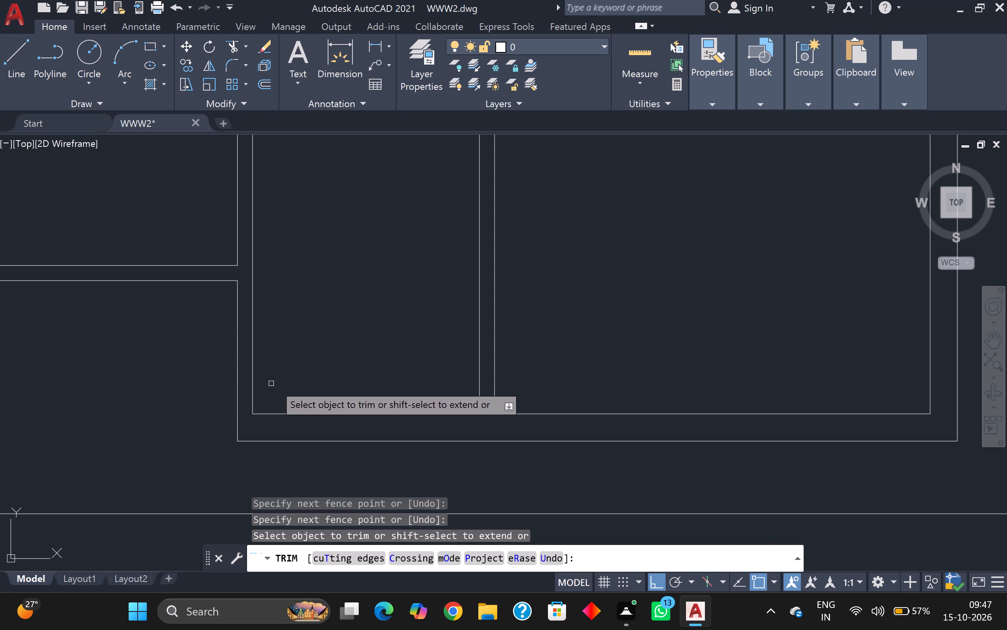
{"action": "scroll", "coordinate": [302, 367], "scroll_direction": "down", "scroll_amount": 3}
{"action": "scroll", "coordinate": [380, 307], "scroll_direction": "up", "scroll_amount": 1}
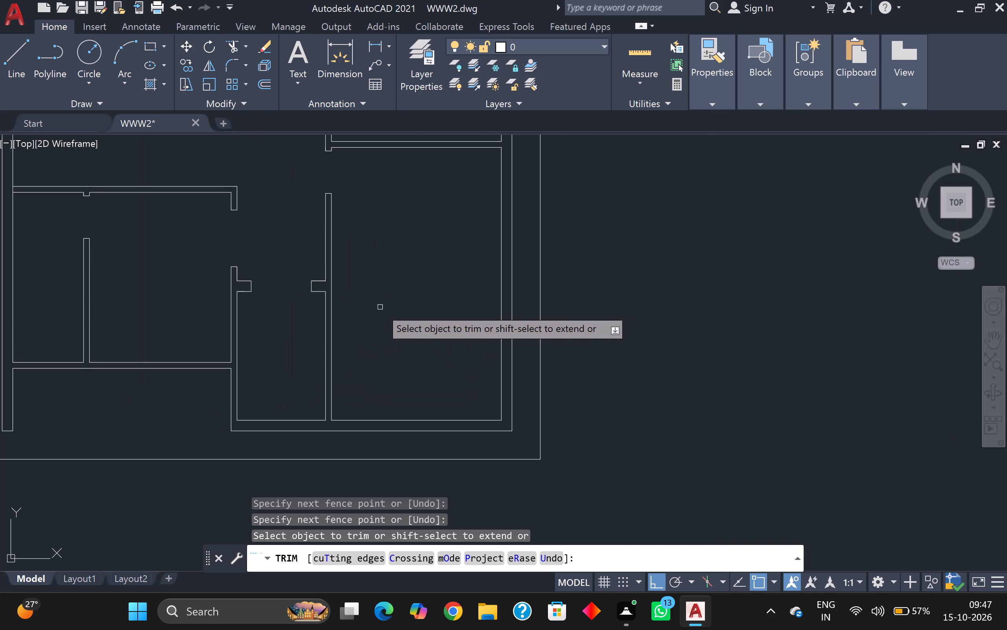
{"action": "scroll", "coordinate": [374, 348], "scroll_direction": "down", "scroll_amount": 1}
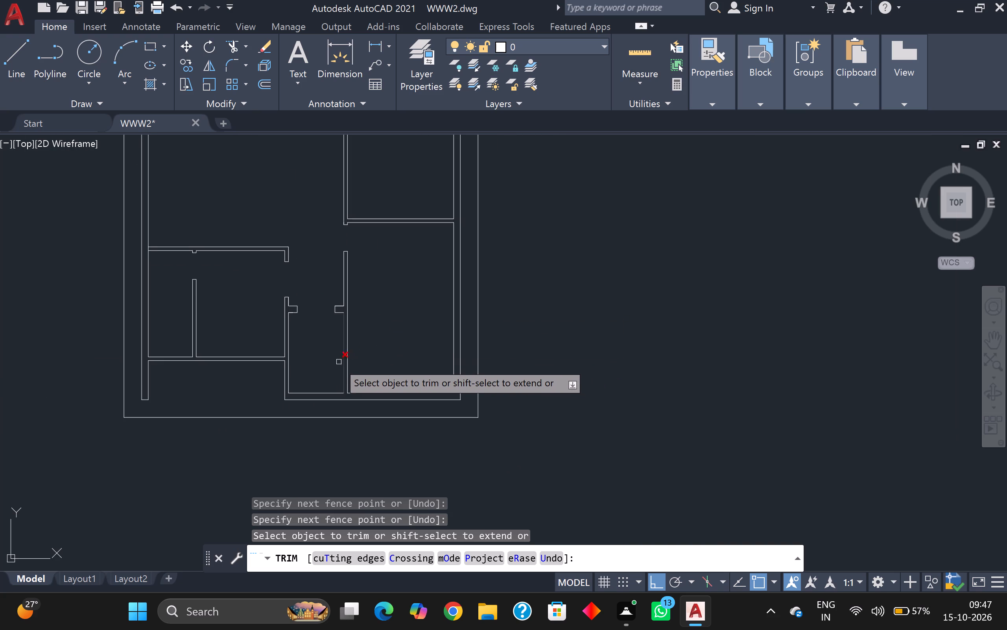
{"action": "middle_click_drag", "start_coordinate": [322, 367], "coordinate": [407, 325]}
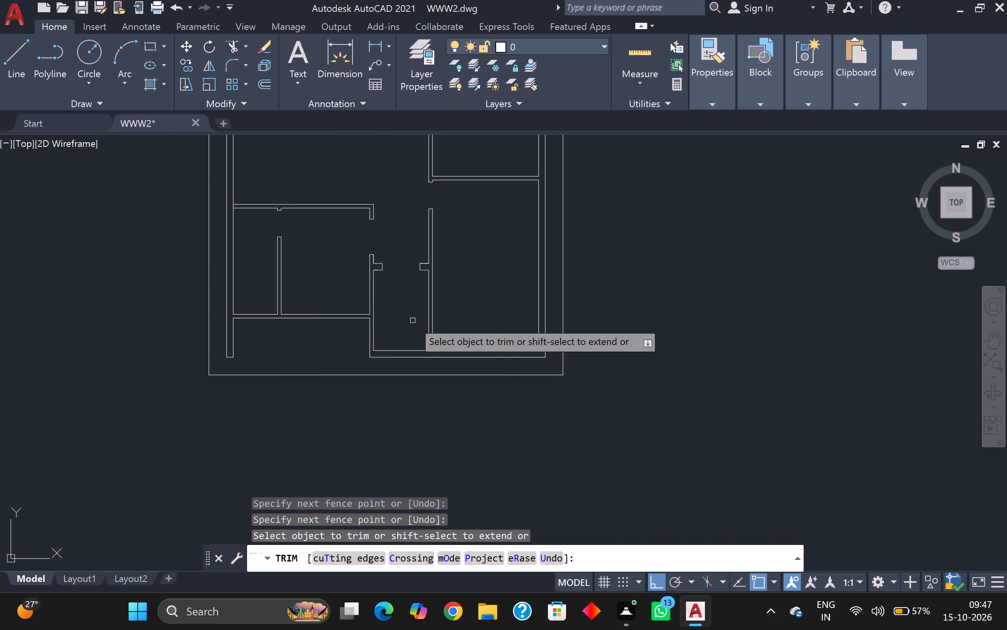
{"action": "middle_click_drag", "start_coordinate": [336, 348], "coordinate": [362, 320]}
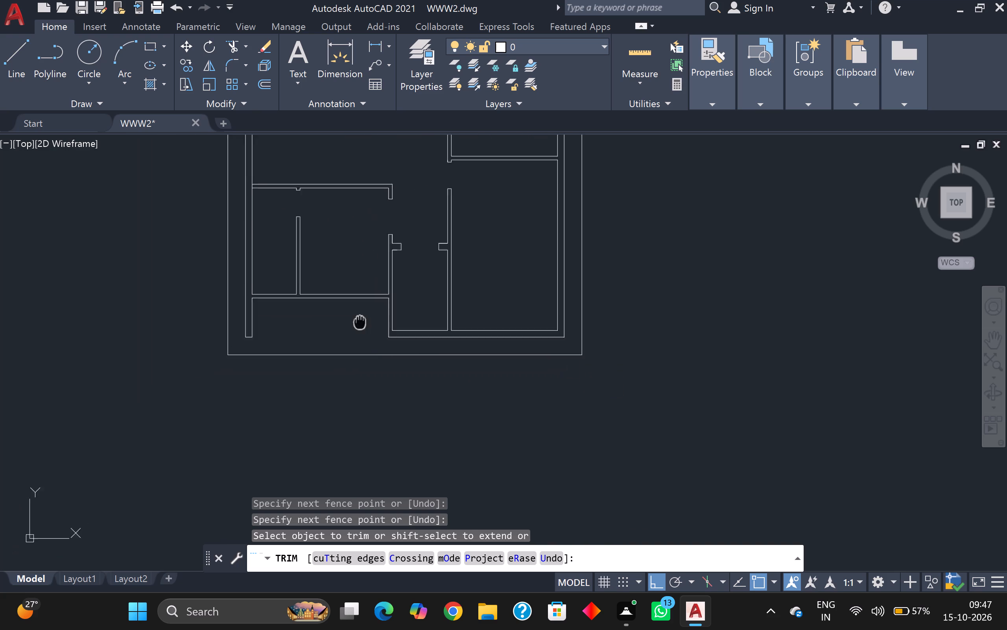
{"action": "middle_click_drag", "start_coordinate": [362, 320], "coordinate": [392, 309]}
{"action": "scroll", "coordinate": [392, 309], "scroll_direction": "up", "scroll_amount": 1}
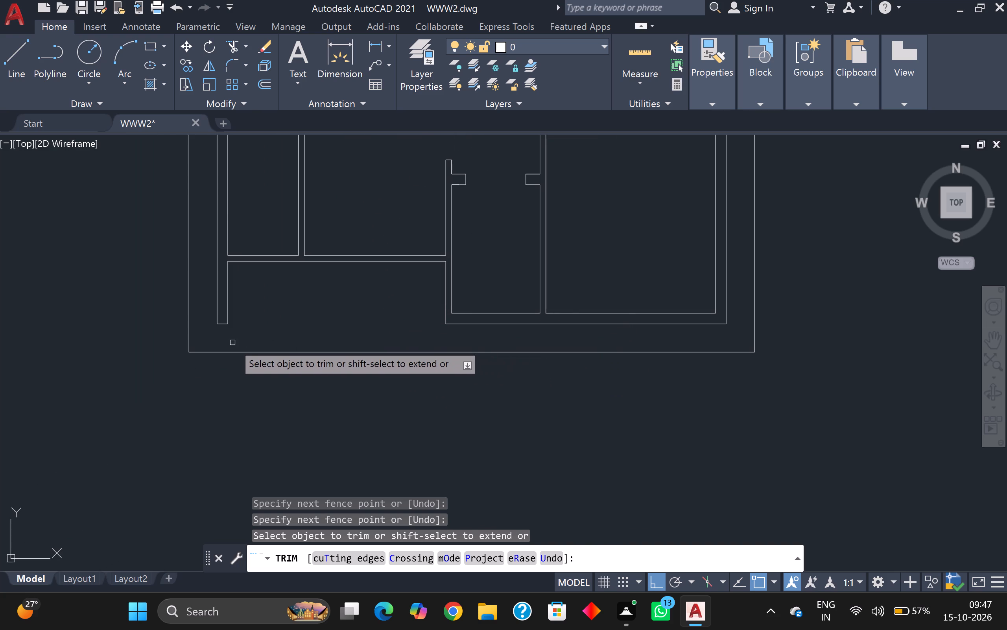
{"action": "scroll", "coordinate": [231, 341], "scroll_direction": "up", "scroll_amount": 1}
{"action": "middle_click_drag", "start_coordinate": [245, 341], "coordinate": [332, 371]}
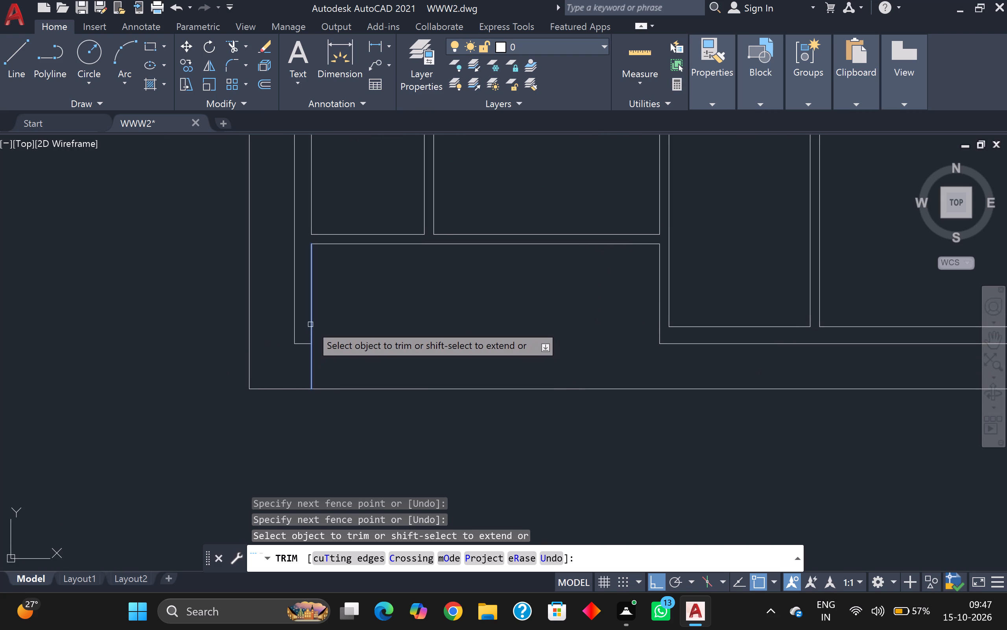
{"action": "left_click", "coordinate": [310, 324], "text": "shift"}
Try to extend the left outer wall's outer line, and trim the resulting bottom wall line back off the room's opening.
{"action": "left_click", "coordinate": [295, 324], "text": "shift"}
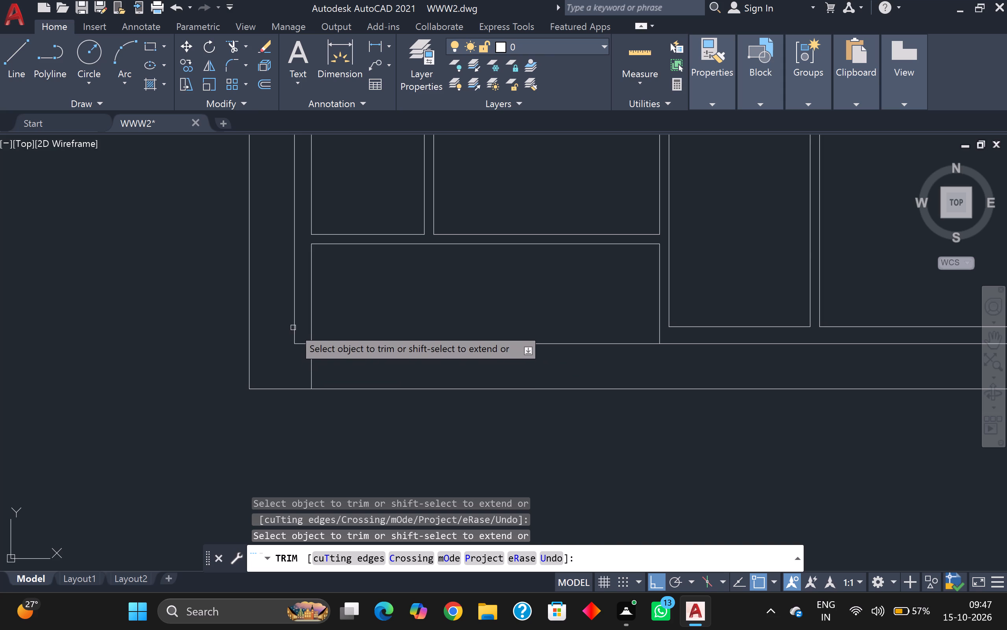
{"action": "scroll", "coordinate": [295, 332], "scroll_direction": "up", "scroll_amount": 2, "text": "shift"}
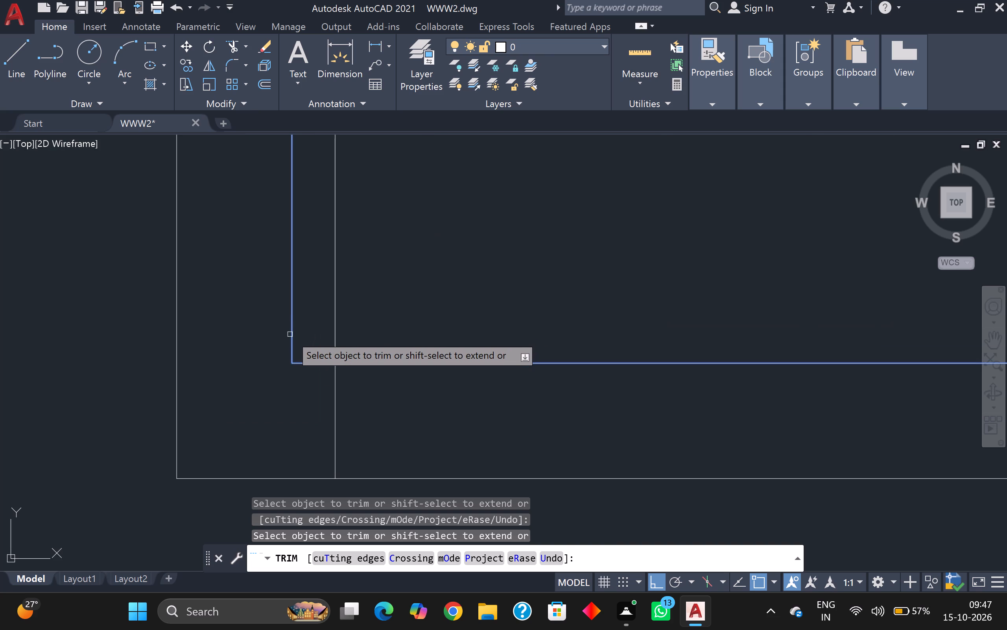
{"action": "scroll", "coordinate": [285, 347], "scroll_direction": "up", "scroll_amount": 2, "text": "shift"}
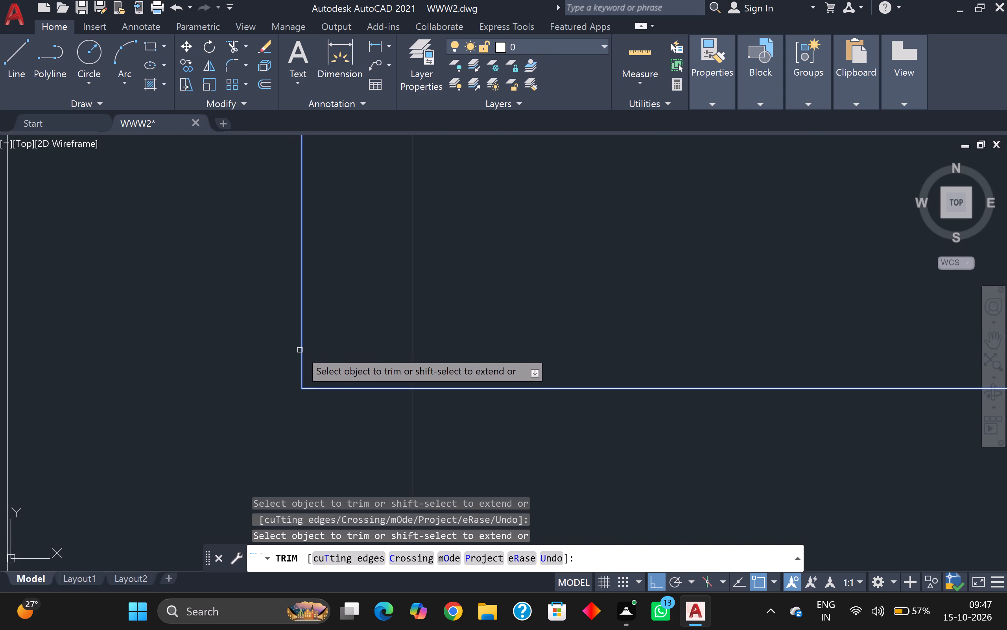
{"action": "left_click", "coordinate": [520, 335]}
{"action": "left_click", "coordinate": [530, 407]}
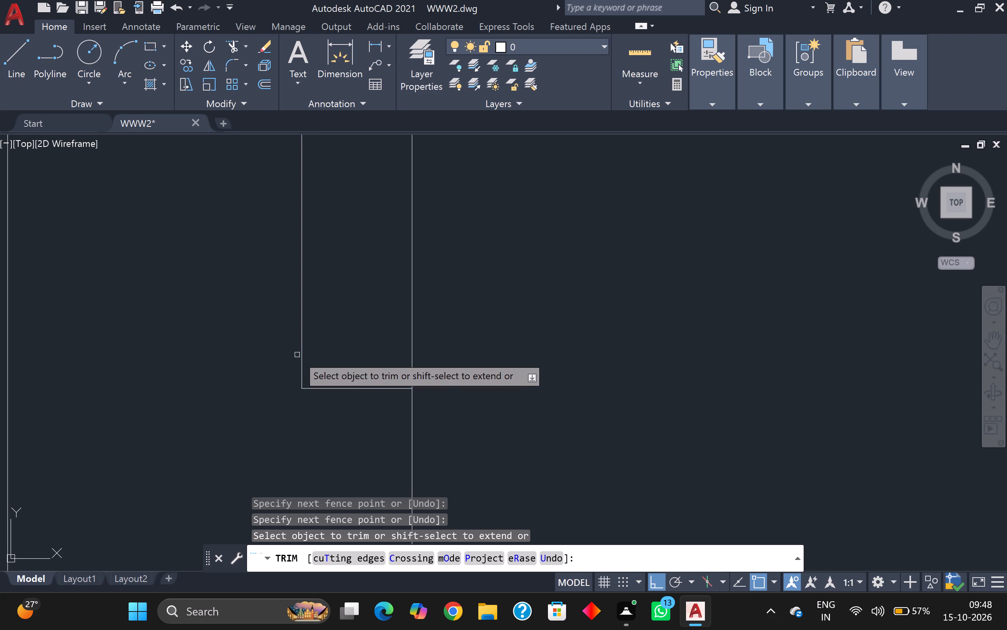
Trim the short line closing the left outer wall's lower end and extend the wall's outer line down to the surrounding boundary.
{"action": "left_click", "coordinate": [371, 376]}
{"action": "left_click", "coordinate": [374, 402]}
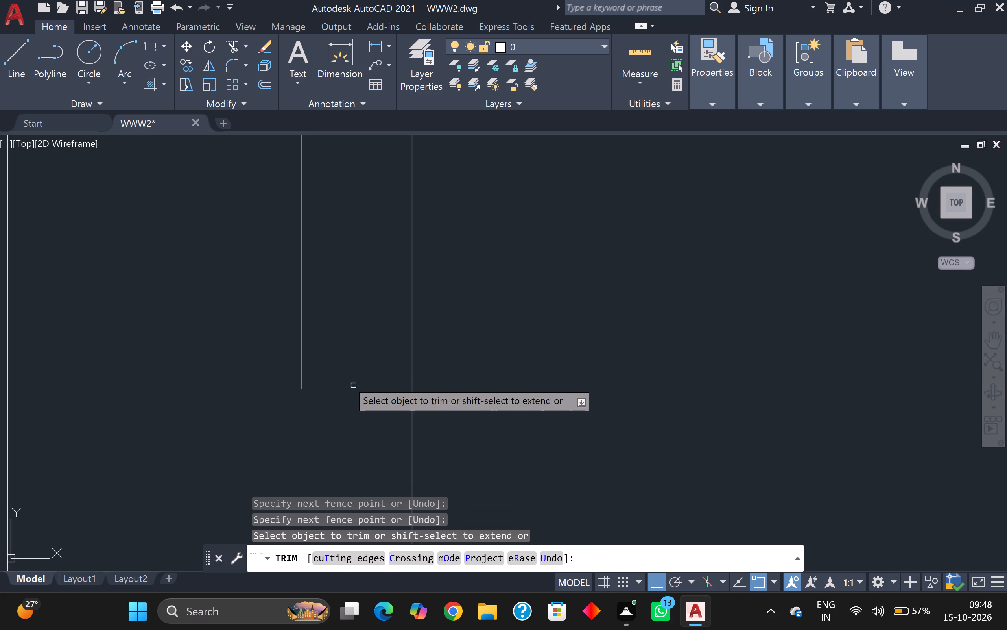
{"action": "left_click", "coordinate": [301, 342], "text": "shift"}
Extend the lower-left room's right-hand side line down to the bottom line of the surrounding boundary rectangle.
{"action": "scroll", "coordinate": [301, 341], "scroll_direction": "down", "scroll_amount": 2, "text": "shift"}
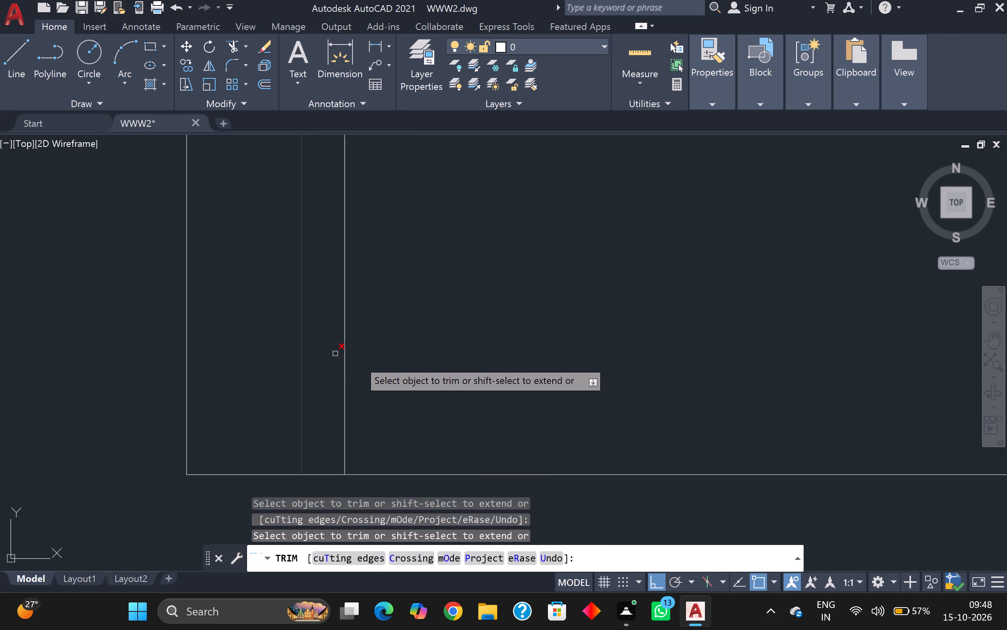
{"action": "scroll", "coordinate": [380, 365], "scroll_direction": "down", "scroll_amount": 2}
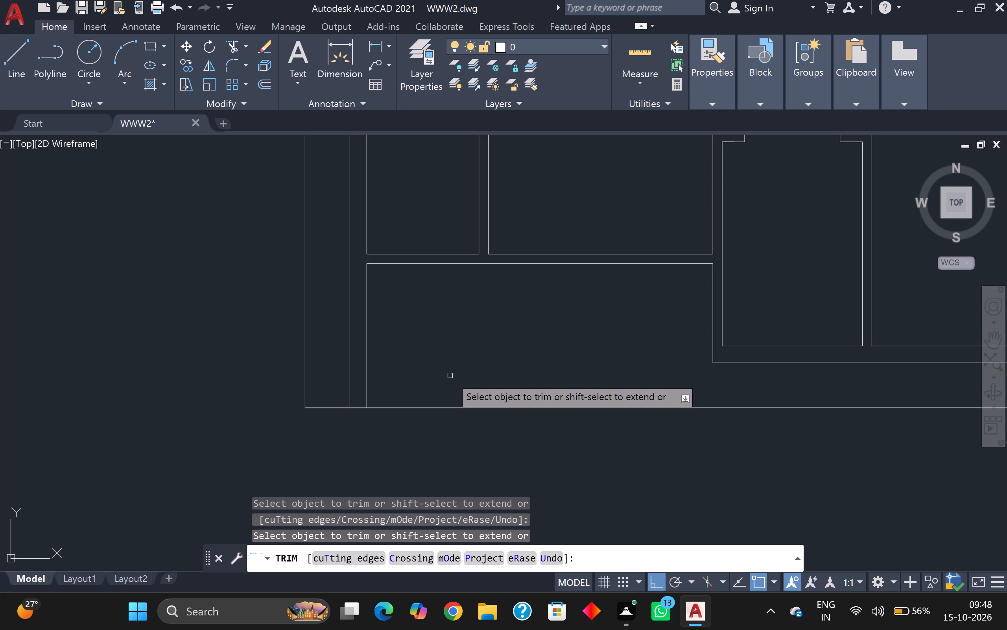
{"action": "middle_click_drag", "start_coordinate": [712, 376], "coordinate": [628, 420]}
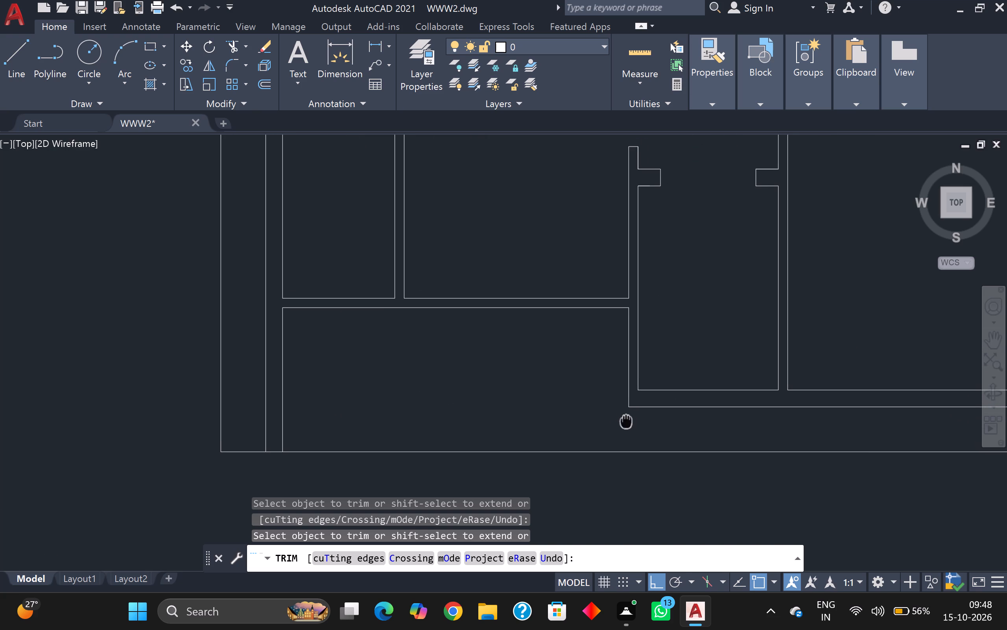
{"action": "left_click", "coordinate": [628, 397], "text": "shift"}
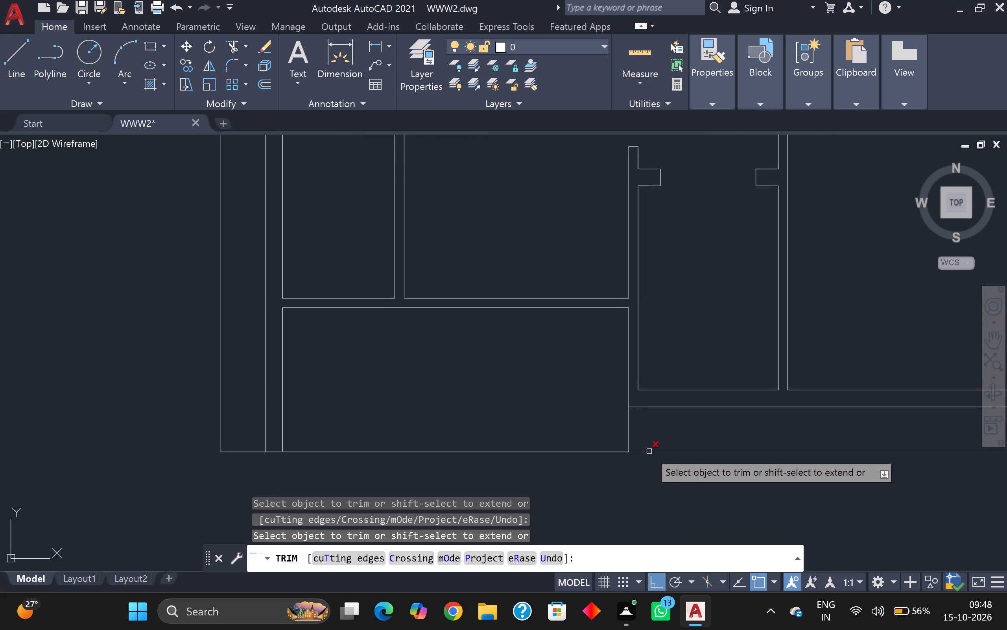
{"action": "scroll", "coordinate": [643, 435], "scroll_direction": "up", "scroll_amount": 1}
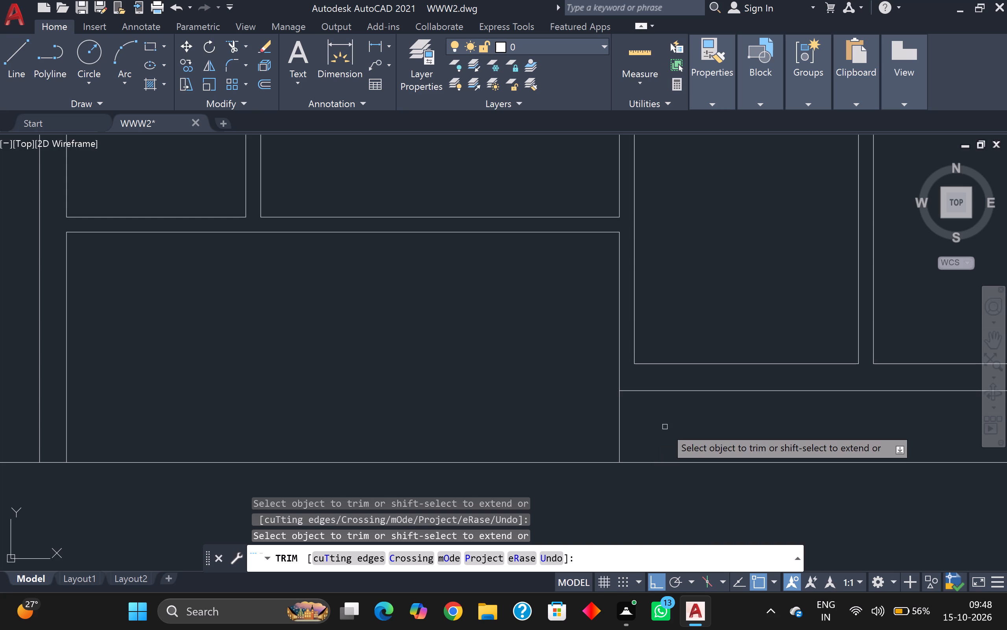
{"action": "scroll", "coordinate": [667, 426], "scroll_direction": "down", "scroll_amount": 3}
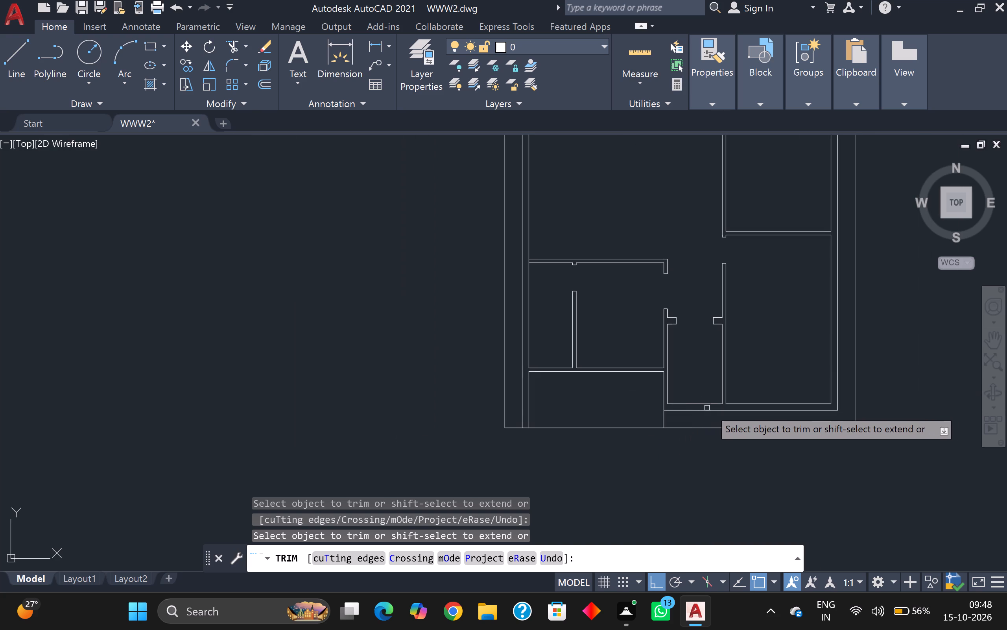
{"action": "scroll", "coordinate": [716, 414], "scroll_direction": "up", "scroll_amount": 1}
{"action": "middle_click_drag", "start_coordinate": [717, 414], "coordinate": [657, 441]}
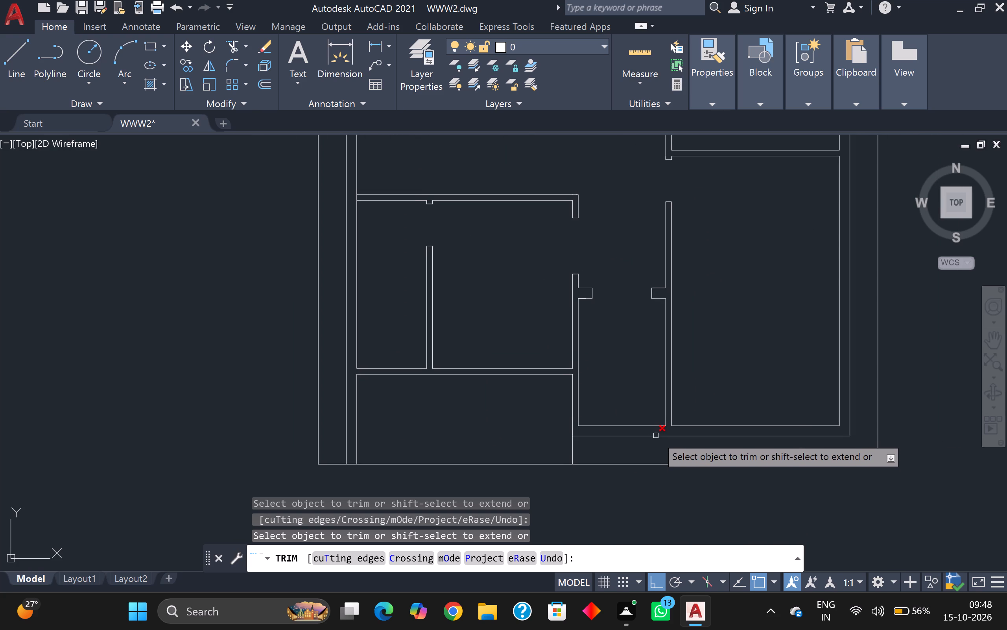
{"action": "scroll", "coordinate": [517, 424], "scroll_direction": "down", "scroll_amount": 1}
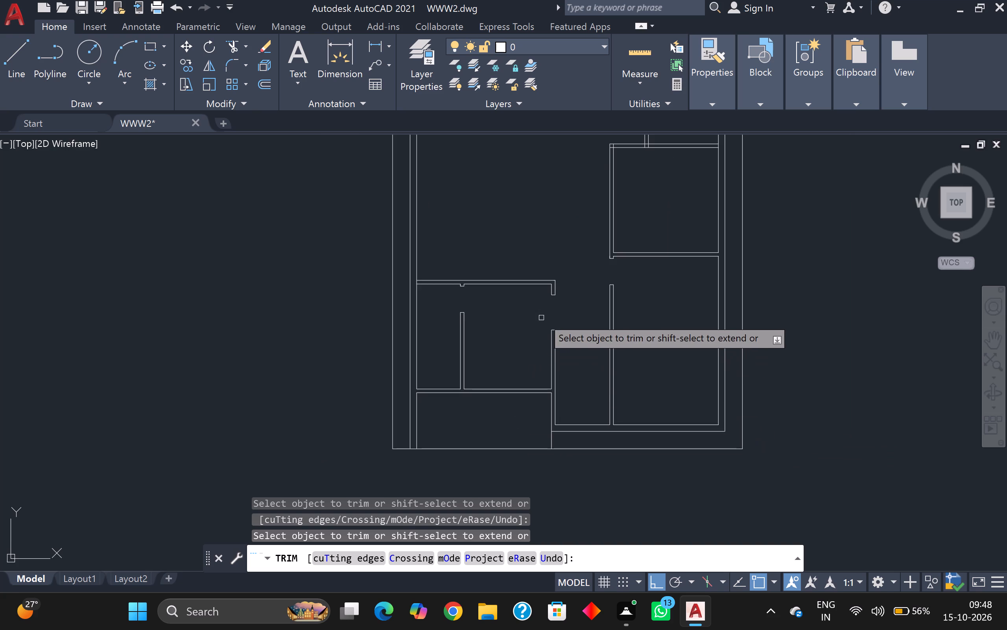
Draw a closed 2' long line outline across the thickness of the partition above the right-hand middle room to mark a door opening.
{"action": "scroll", "coordinate": [544, 315], "scroll_direction": "down", "scroll_amount": 2}
{"action": "scroll", "coordinate": [580, 331], "scroll_direction": "up", "scroll_amount": 2}
{"action": "middle_click_drag", "start_coordinate": [580, 329], "coordinate": [569, 411]}
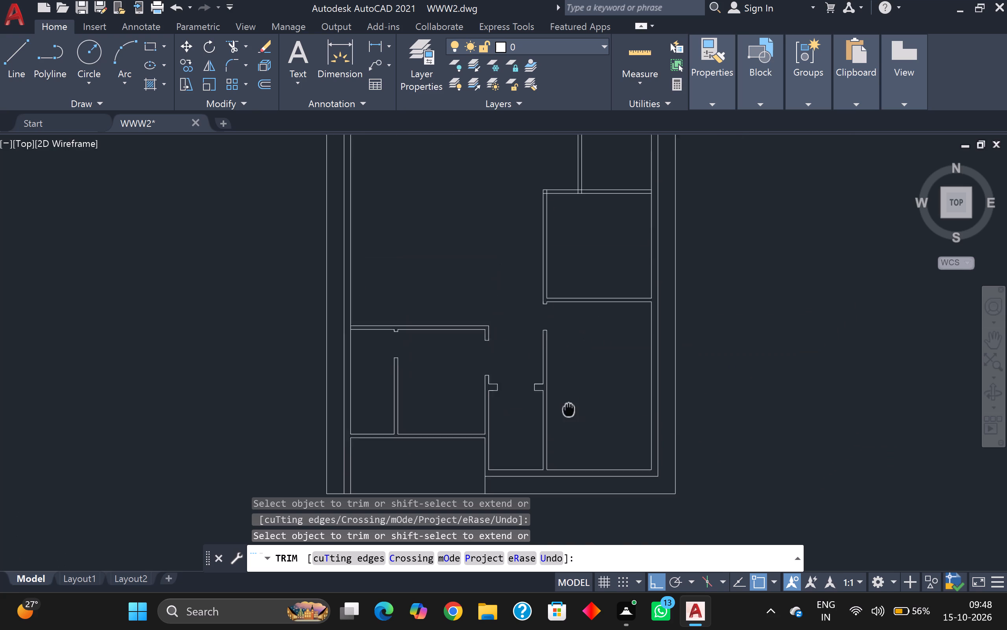
{"action": "middle_click_drag", "start_coordinate": [569, 411], "coordinate": [553, 503]}
{"action": "middle_click_drag", "start_coordinate": [590, 332], "coordinate": [589, 336]}
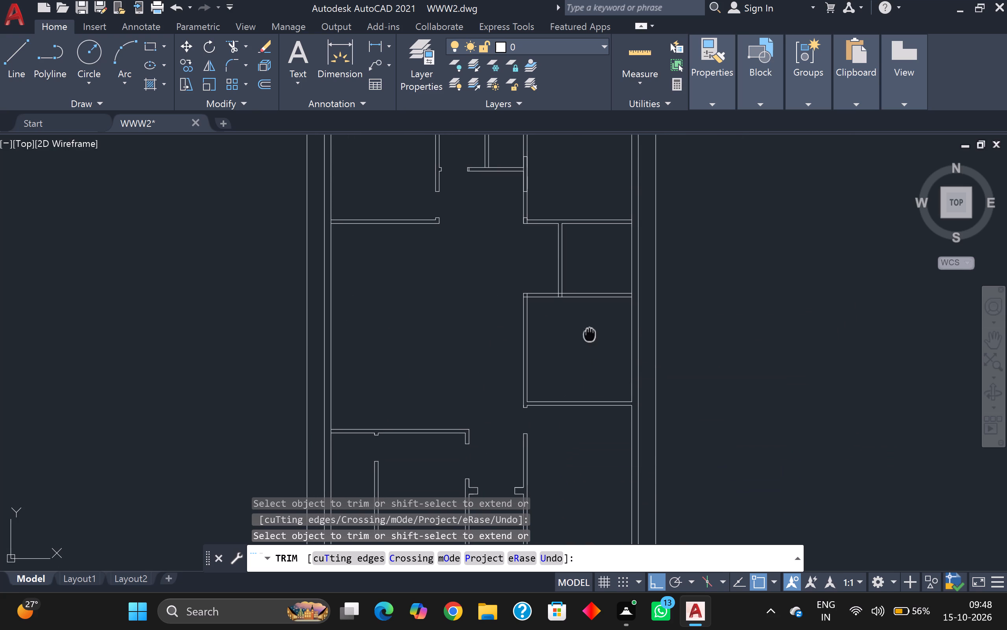
{"action": "middle_click_drag", "start_coordinate": [589, 336], "coordinate": [543, 396]}
{"action": "scroll", "coordinate": [548, 389], "scroll_direction": "up", "scroll_amount": 2}
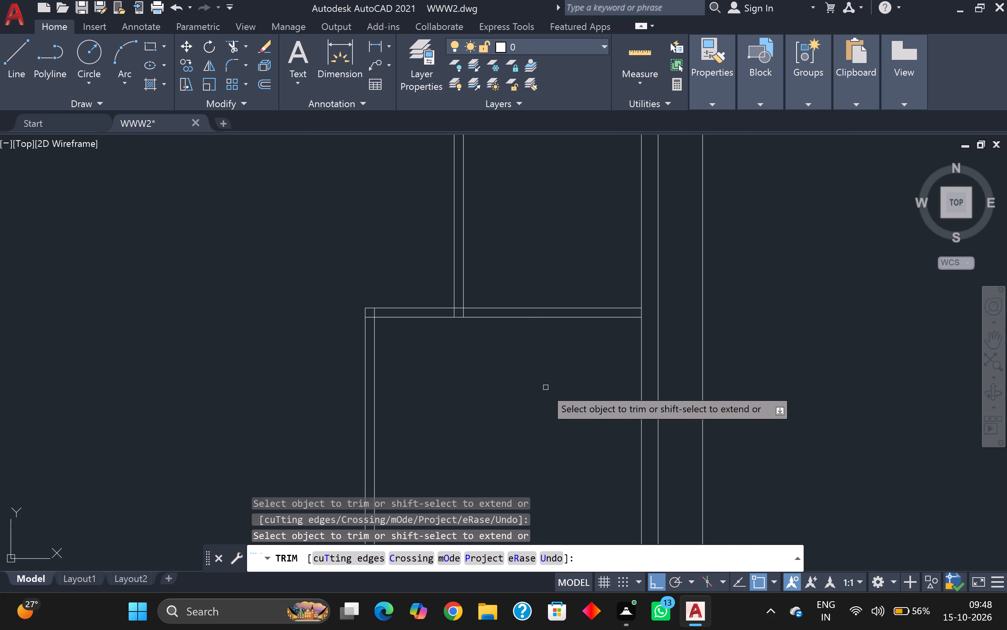
{"action": "key", "text": "Escape"}
{"action": "key", "text": "l"}
{"action": "key", "text": "Return"}
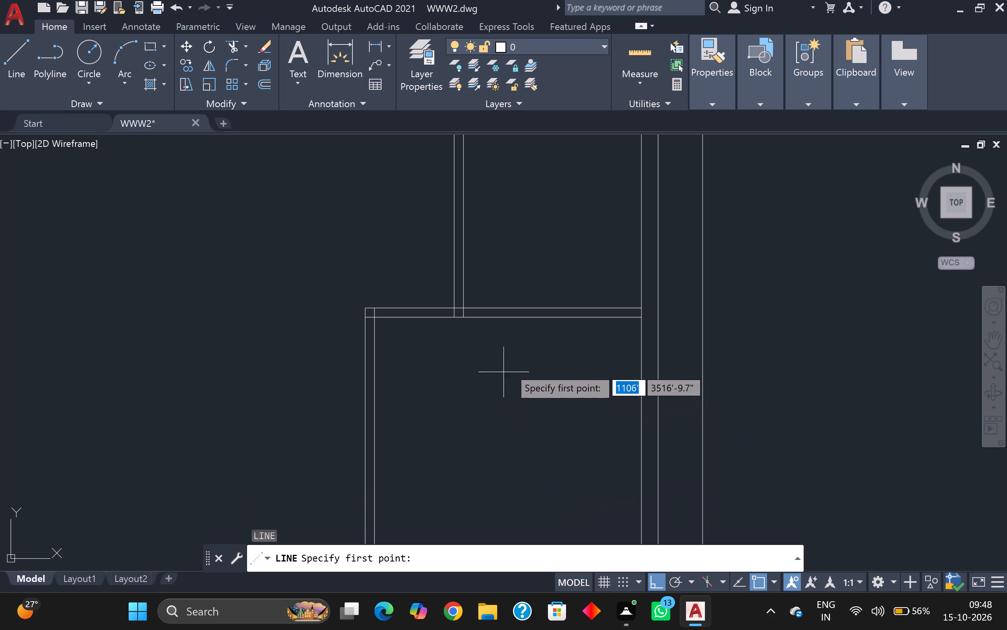
{"action": "left_click", "coordinate": [524, 307]}
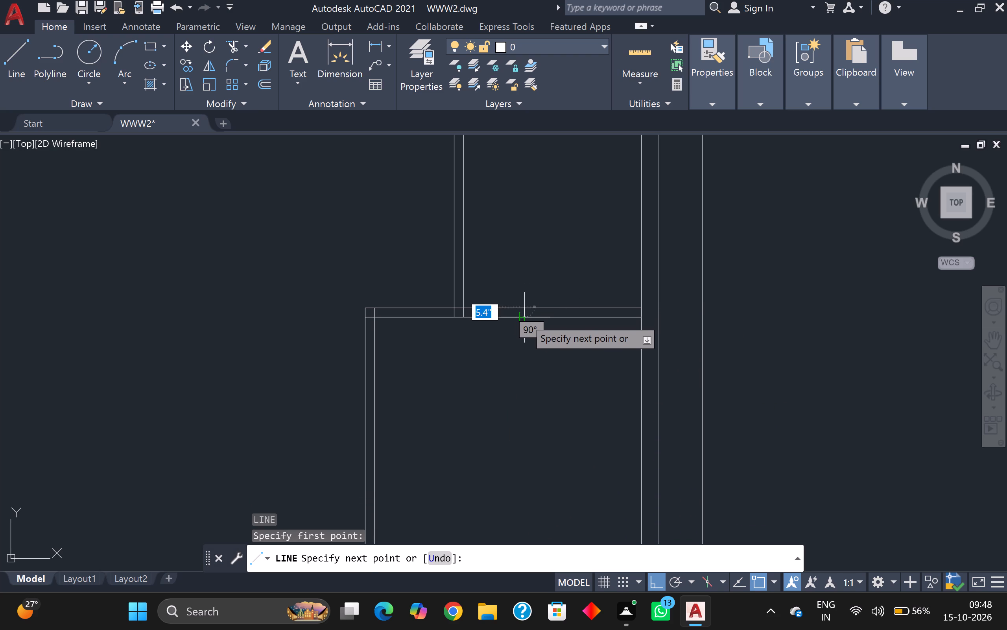
{"action": "left_click", "coordinate": [524, 317]}
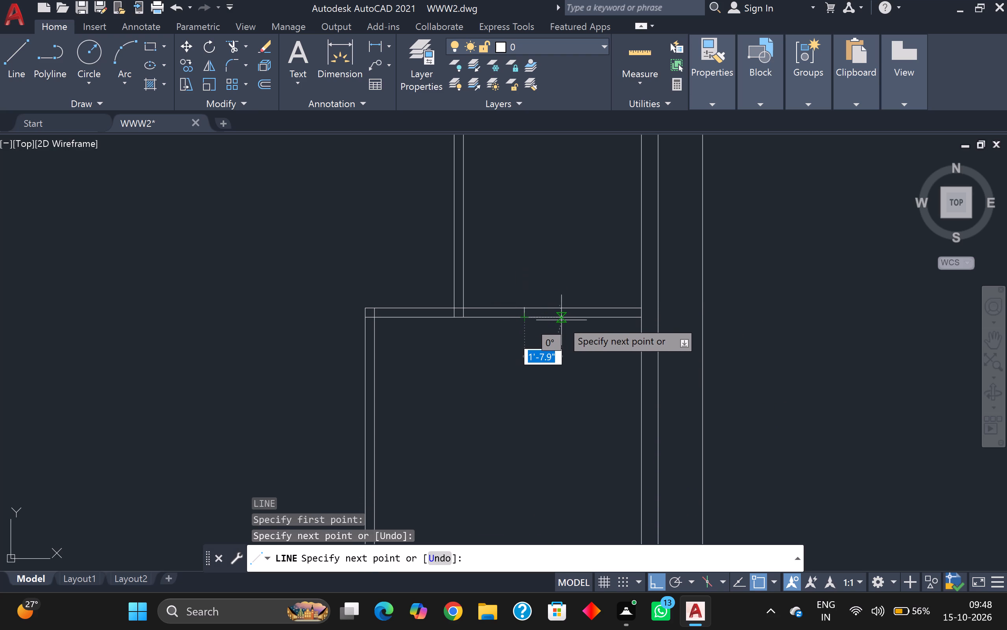
{"action": "type", "text": "2'"}
{"action": "key", "text": "Return"}
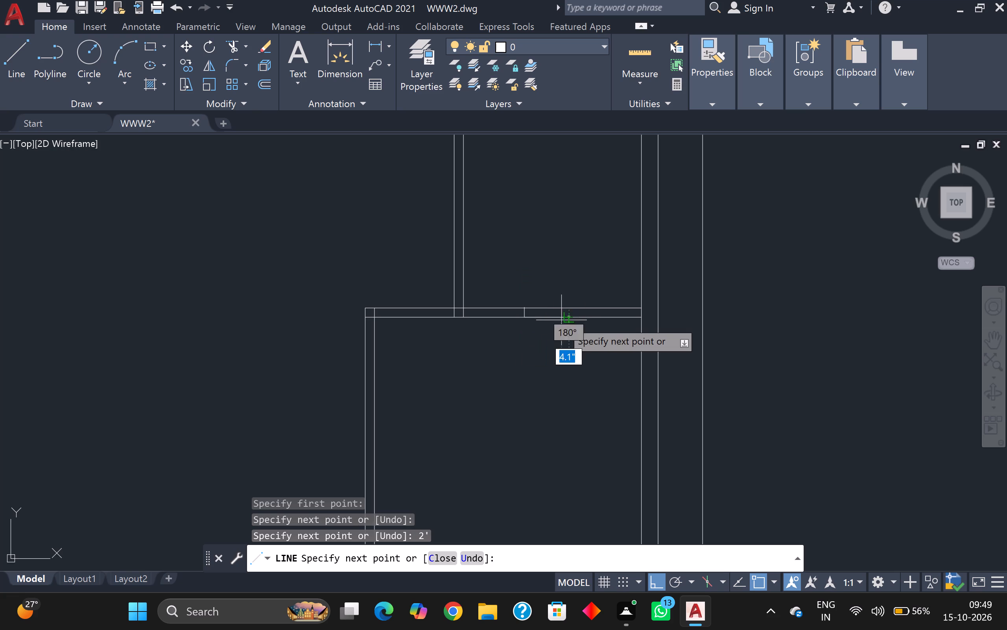
{"action": "scroll", "coordinate": [579, 304], "scroll_direction": "up", "scroll_amount": 4}
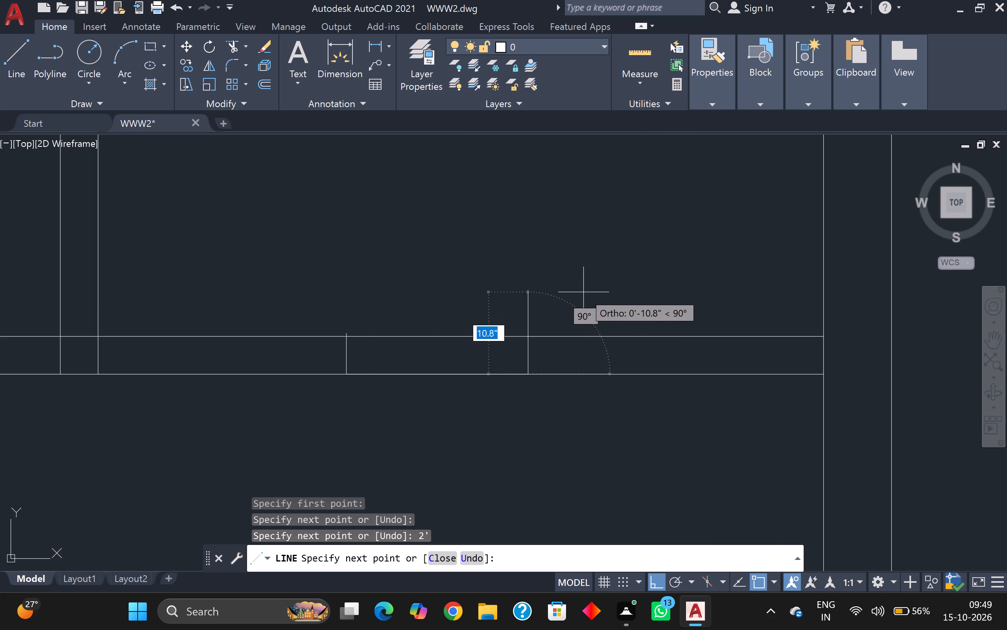
{"action": "left_click", "coordinate": [523, 341]}
{"action": "left_click", "coordinate": [349, 335]}
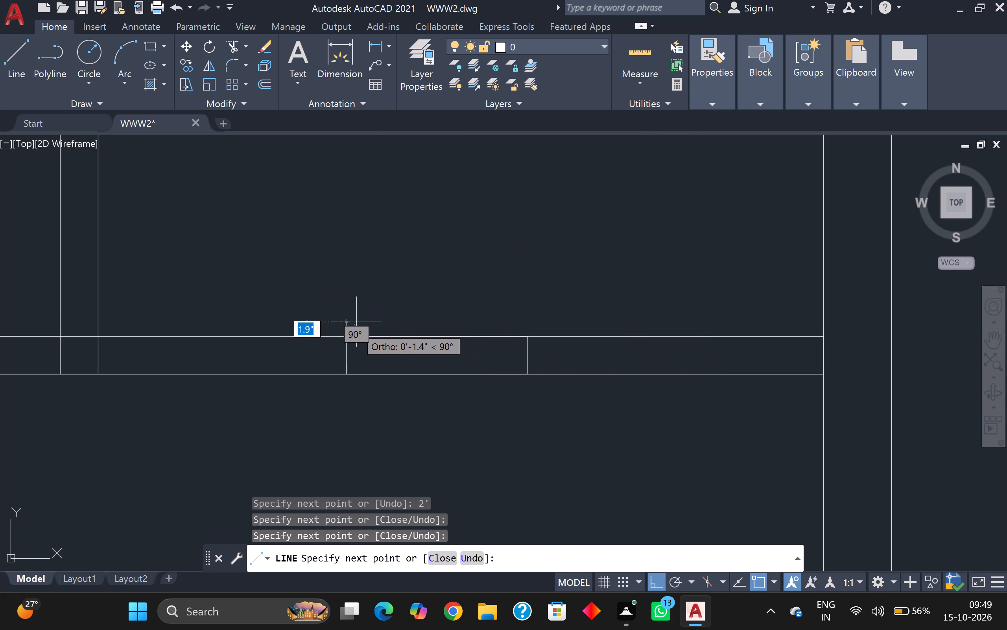
{"action": "key", "text": "Escape"}
Offset the outline's right-hand end line 1' towards the right outer wall.
{"action": "scroll", "coordinate": [356, 325], "scroll_direction": "down", "scroll_amount": 3}
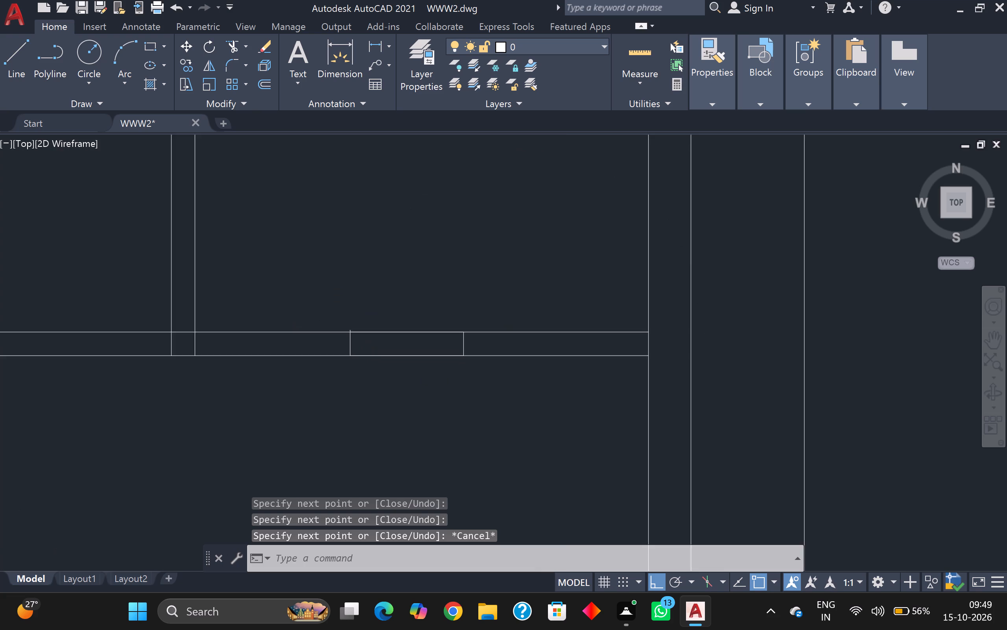
{"action": "scroll", "coordinate": [417, 427], "scroll_direction": "down", "scroll_amount": 2}
{"action": "scroll", "coordinate": [431, 419], "scroll_direction": "up", "scroll_amount": 4}
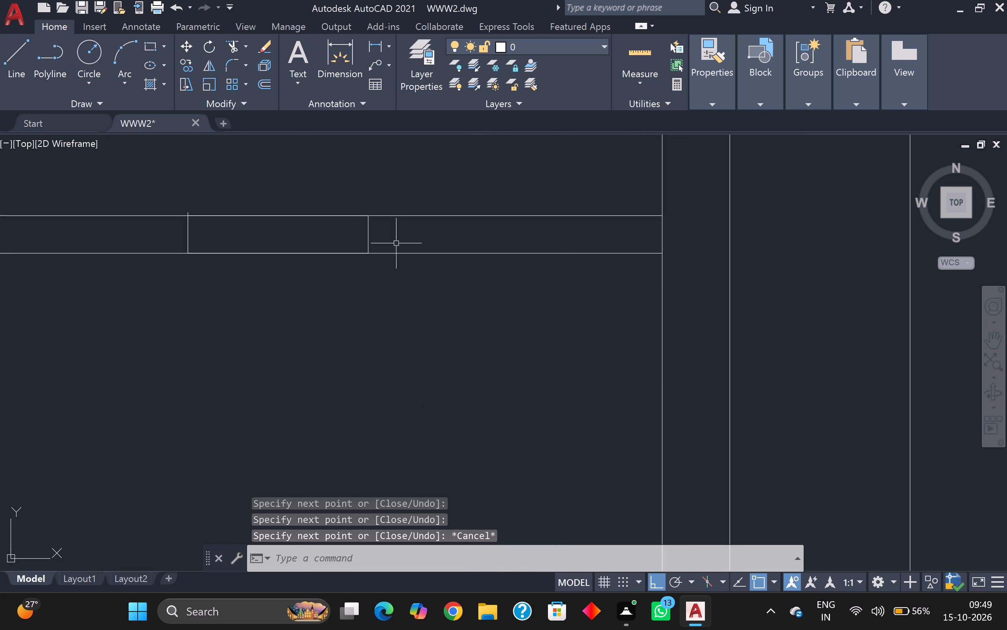
{"action": "left_click", "coordinate": [373, 236]}
{"action": "left_click", "coordinate": [367, 236]}
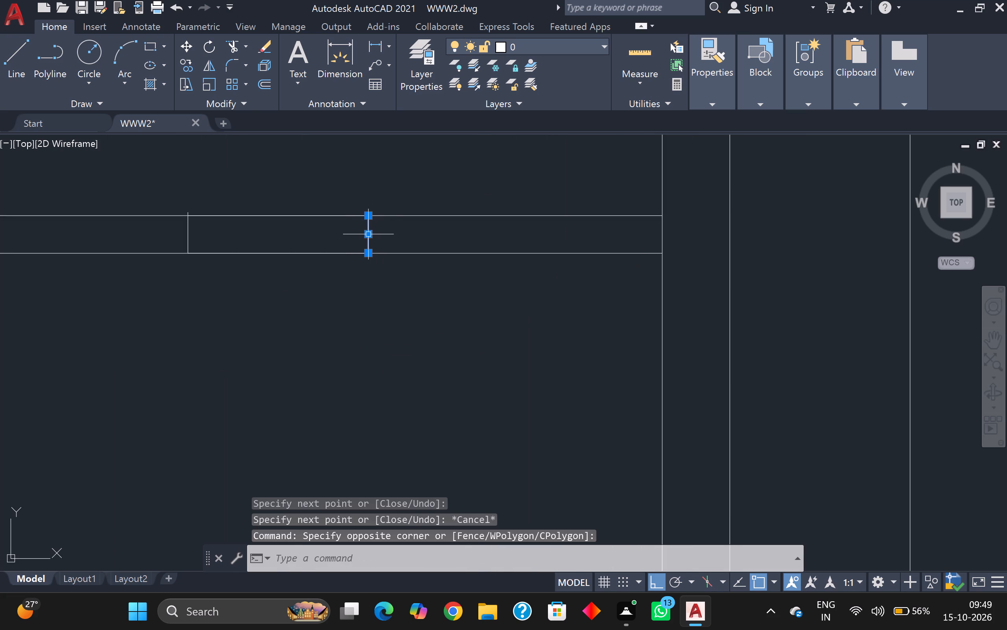
{"action": "key", "text": "o"}
{"action": "key", "text": "Return"}
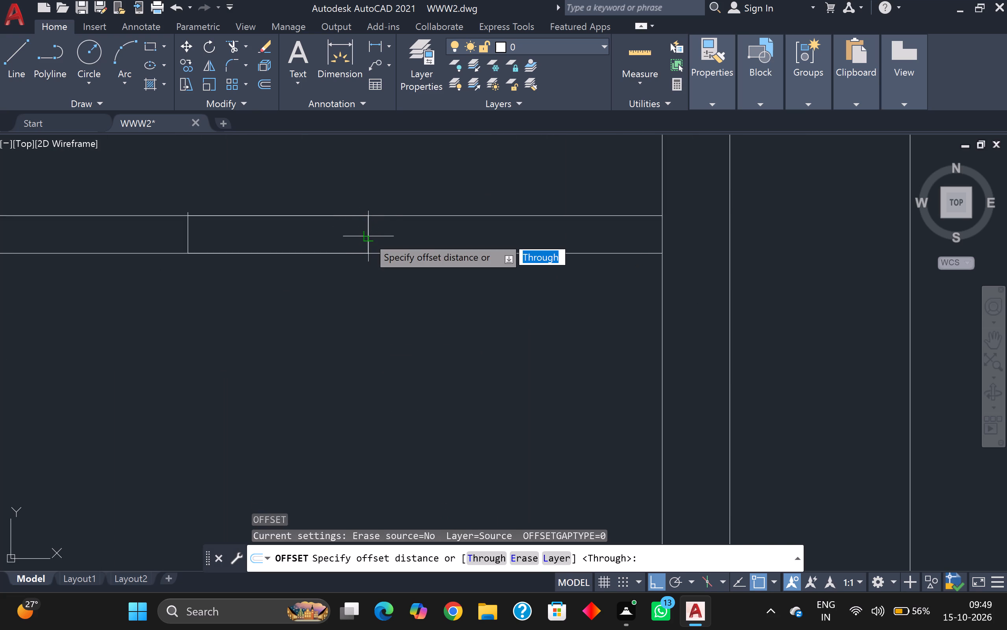
{"action": "left_click", "coordinate": [367, 236]}
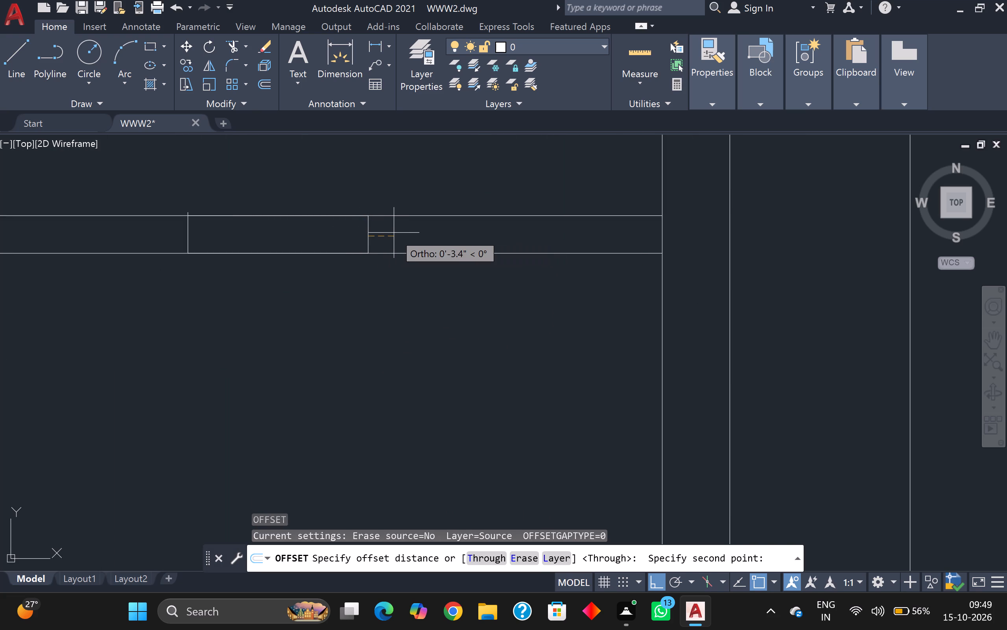
{"action": "key", "text": "1"}
{"action": "key", "text": "apostrophe"}
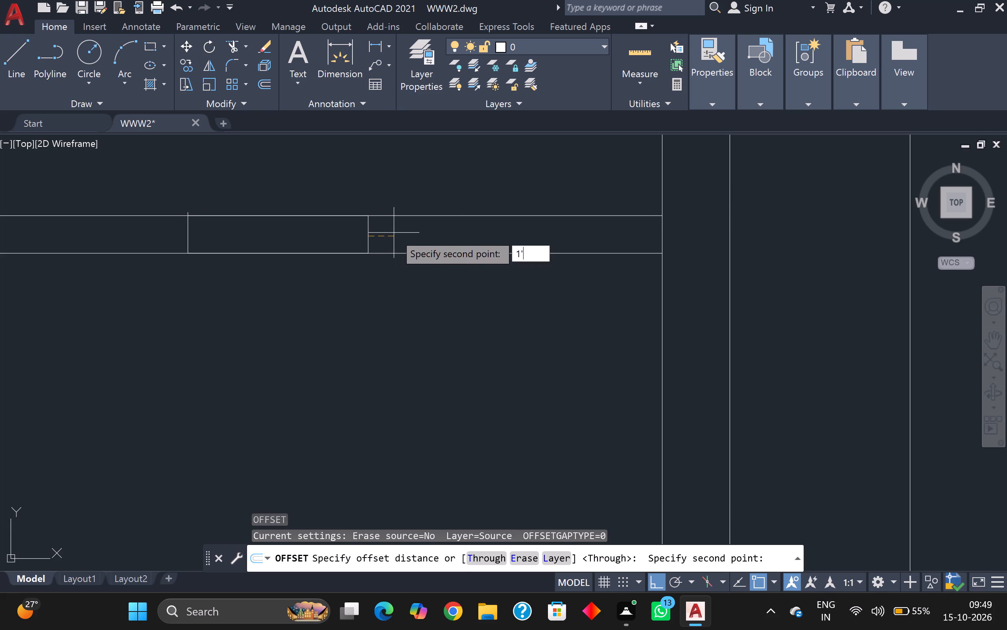
{"action": "key", "text": "Return"}
{"action": "left_click", "coordinate": [394, 232]}
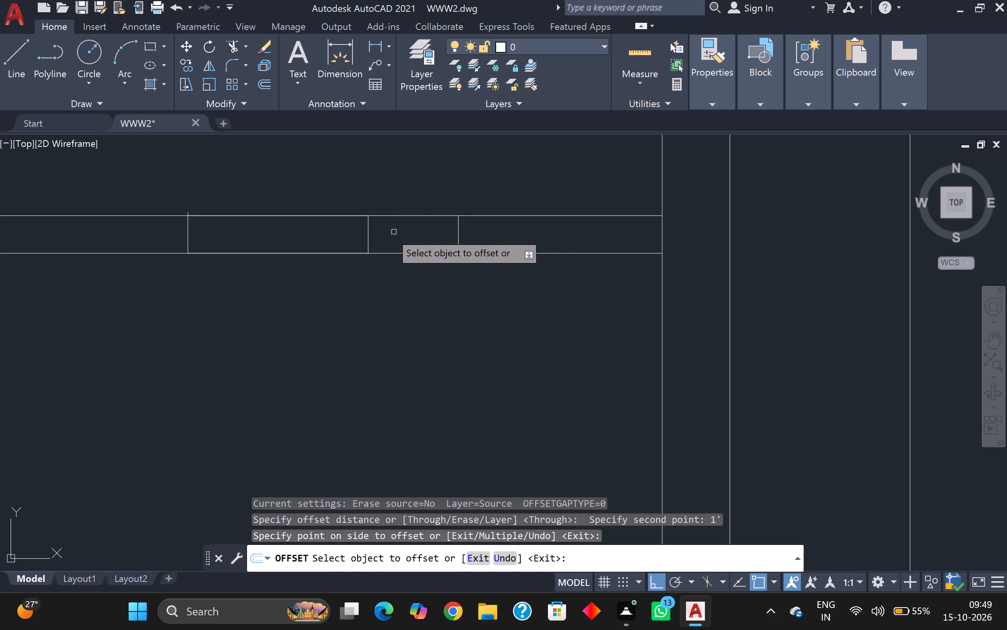
Trim the partition lines and the intermediate cross line between the outer jamb lines to clear the 3' door opening.
{"action": "left_click", "coordinate": [240, 45]}
{"action": "left_click_drag", "start_coordinate": [297, 170], "coordinate": [301, 173]}
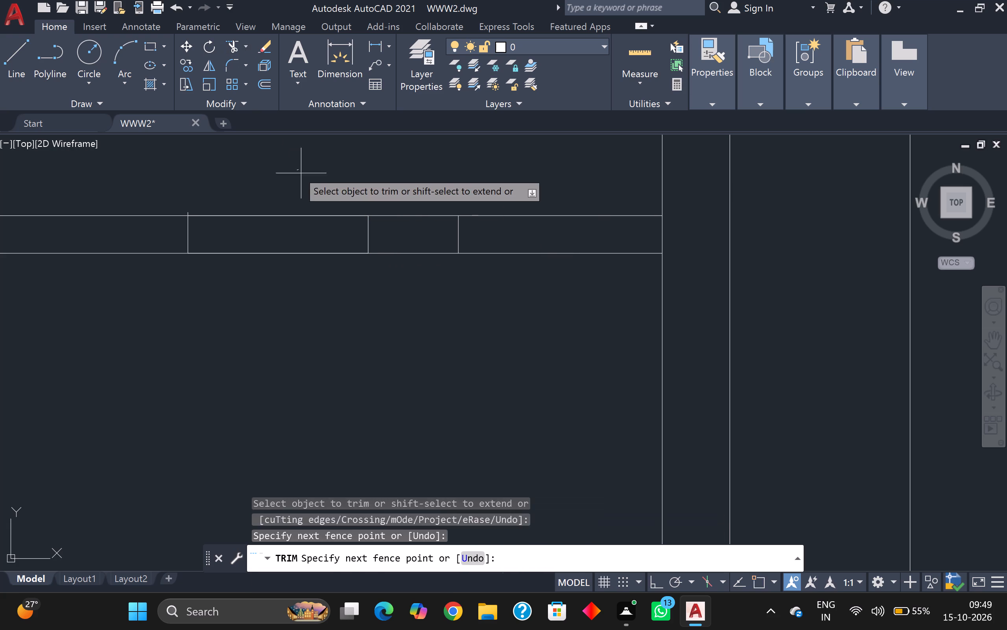
{"action": "left_click", "coordinate": [350, 301]}
{"action": "left_click", "coordinate": [406, 302]}
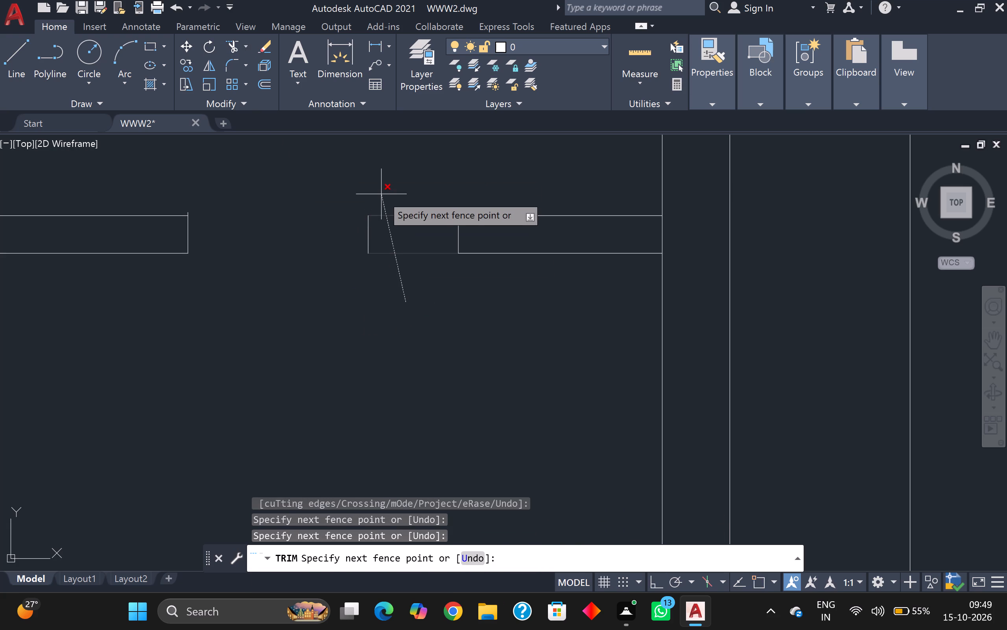
{"action": "left_click", "coordinate": [381, 194]}
{"action": "left_click_drag", "start_coordinate": [387, 237], "coordinate": [383, 236]}
{"action": "left_click", "coordinate": [343, 229]}
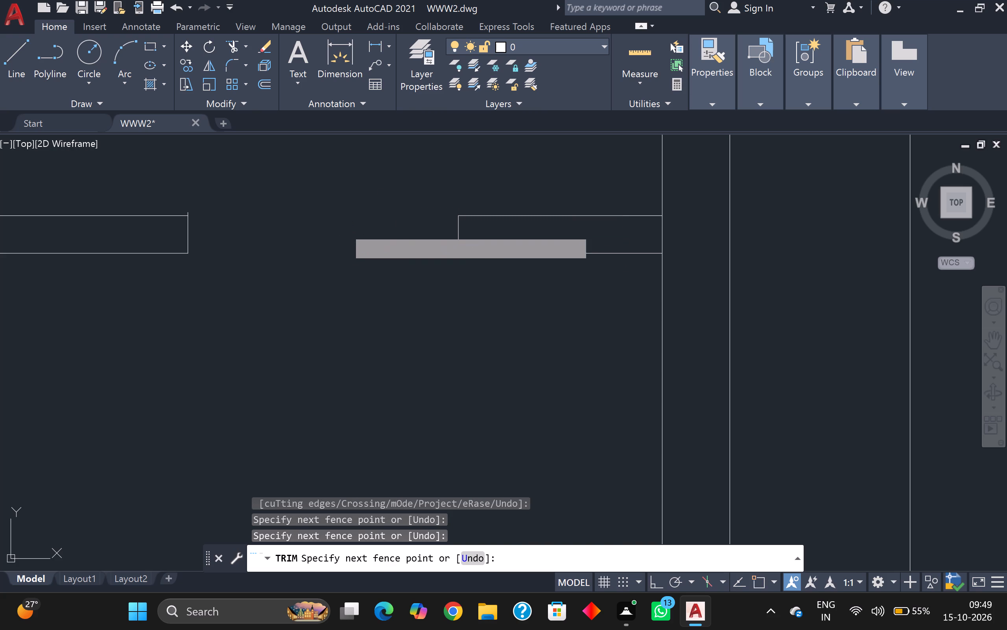
From the middle room's top-left wall junction, draw a 3" line down the left-hand partition's outer face and a jamb line across its thickness.
{"action": "scroll", "coordinate": [347, 223], "scroll_direction": "down", "scroll_amount": 6}
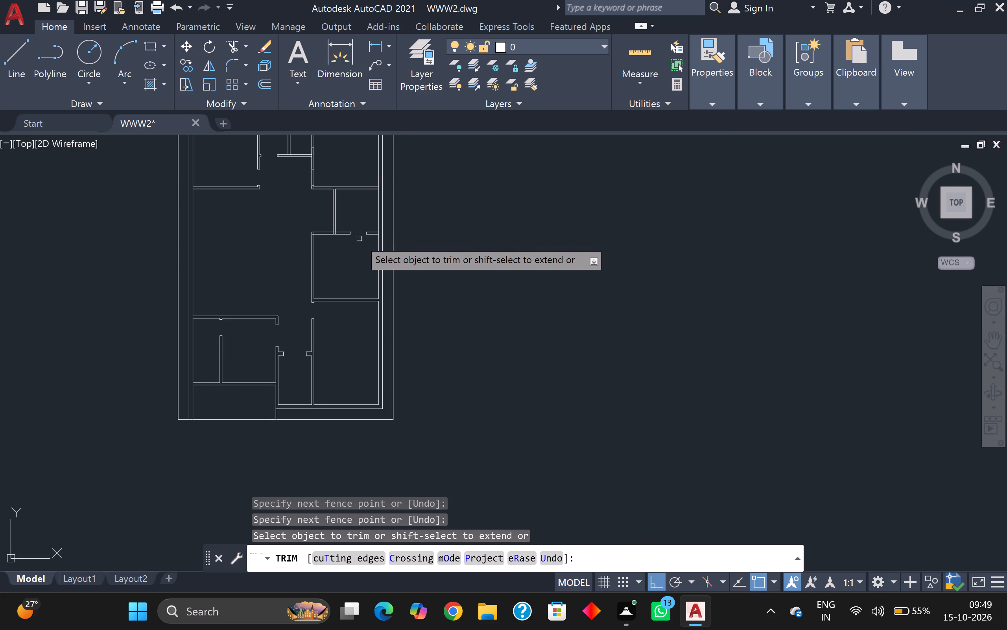
{"action": "middle_click_drag", "start_coordinate": [359, 242], "coordinate": [377, 261]}
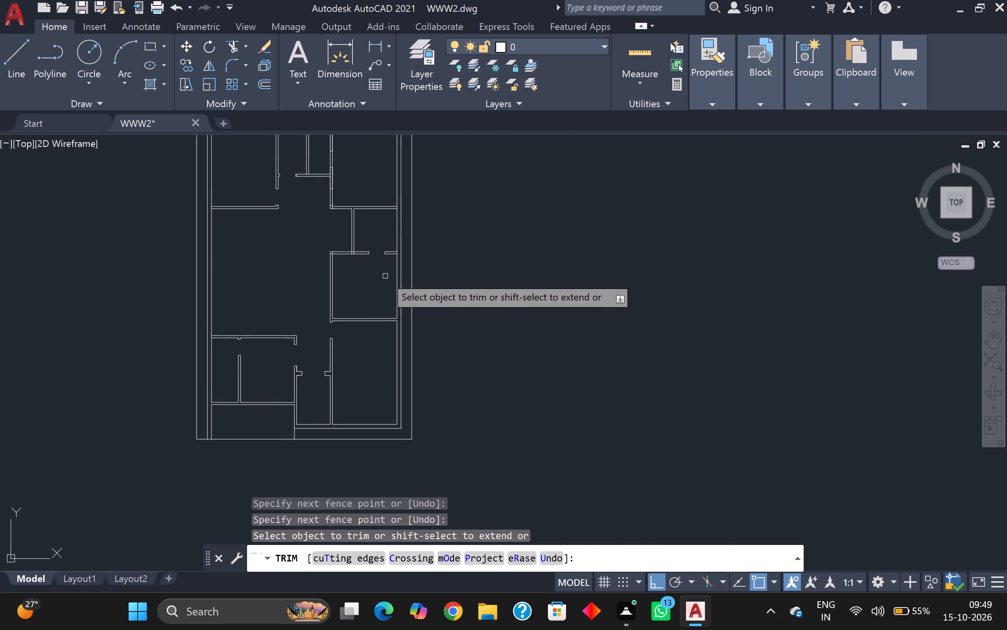
{"action": "scroll", "coordinate": [385, 276], "scroll_direction": "down", "scroll_amount": 1}
{"action": "scroll", "coordinate": [385, 284], "scroll_direction": "up", "scroll_amount": 2}
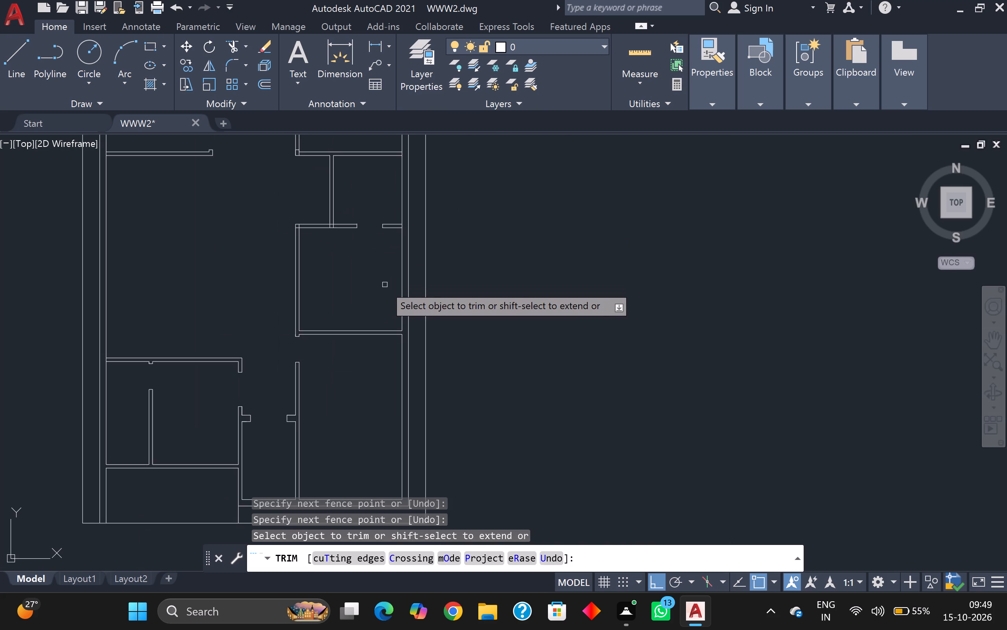
{"action": "scroll", "coordinate": [378, 285], "scroll_direction": "up", "scroll_amount": 1}
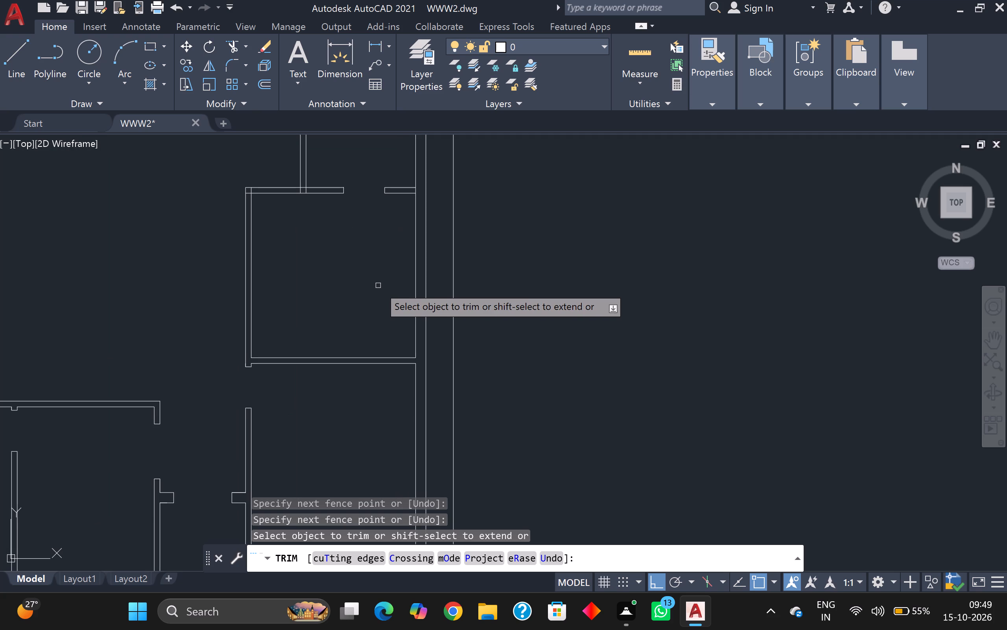
{"action": "middle_click_drag", "start_coordinate": [298, 264], "coordinate": [393, 343]}
{"action": "scroll", "coordinate": [354, 311], "scroll_direction": "up", "scroll_amount": 3}
{"action": "scroll", "coordinate": [349, 301], "scroll_direction": "down", "scroll_amount": 2}
{"action": "middle_click_drag", "start_coordinate": [349, 301], "coordinate": [403, 370]}
{"action": "scroll", "coordinate": [403, 371], "scroll_direction": "up", "scroll_amount": 1}
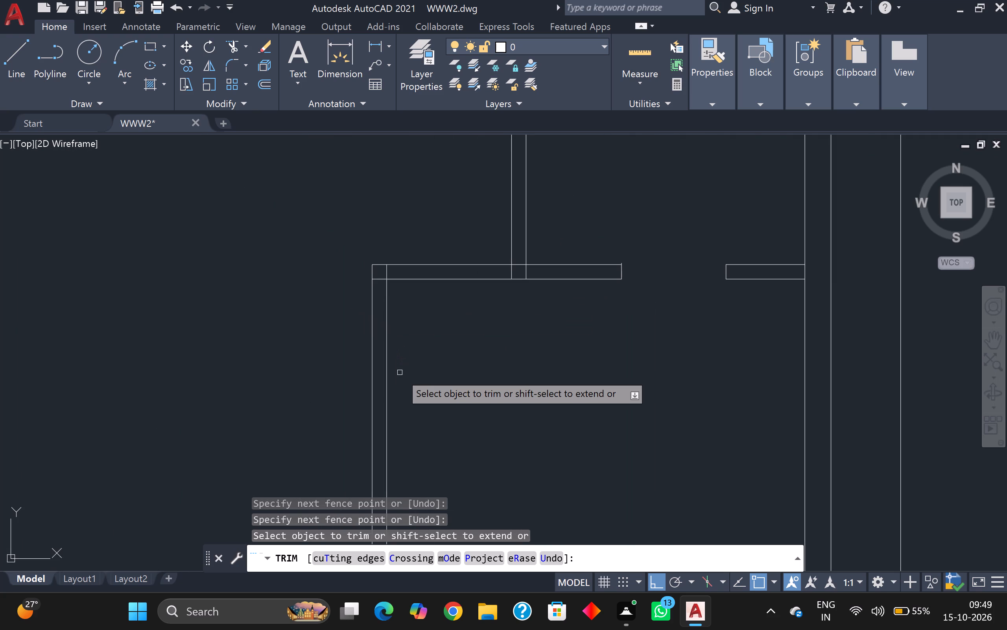
{"action": "key", "text": "Escape"}
{"action": "key", "text": "l"}
{"action": "key", "text": "Return"}
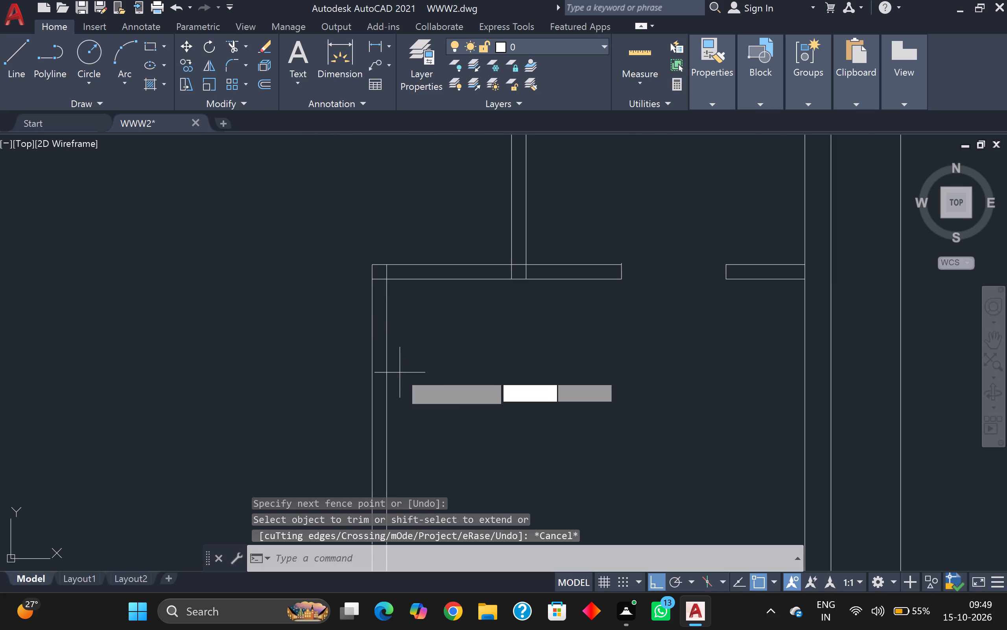
{"action": "scroll", "coordinate": [400, 372], "scroll_direction": "up", "scroll_amount": 1}
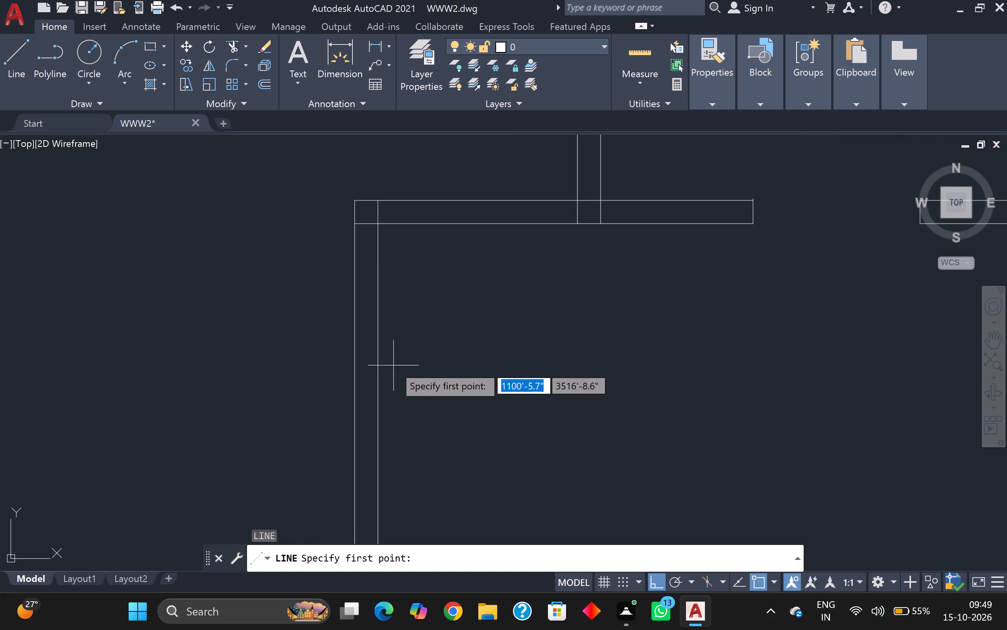
{"action": "left_click", "coordinate": [355, 224]}
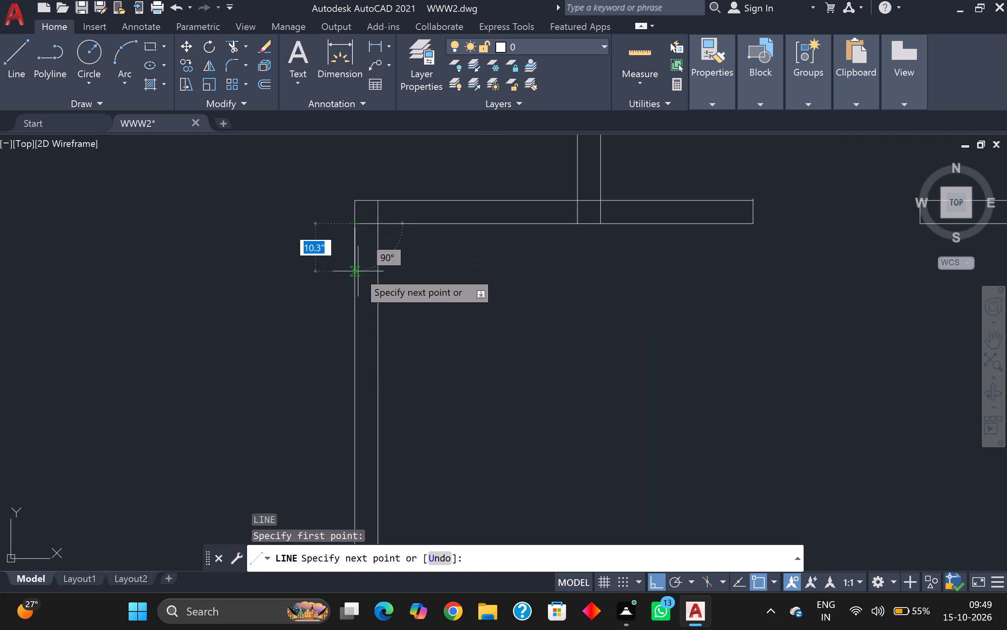
{"action": "key", "text": "3"}
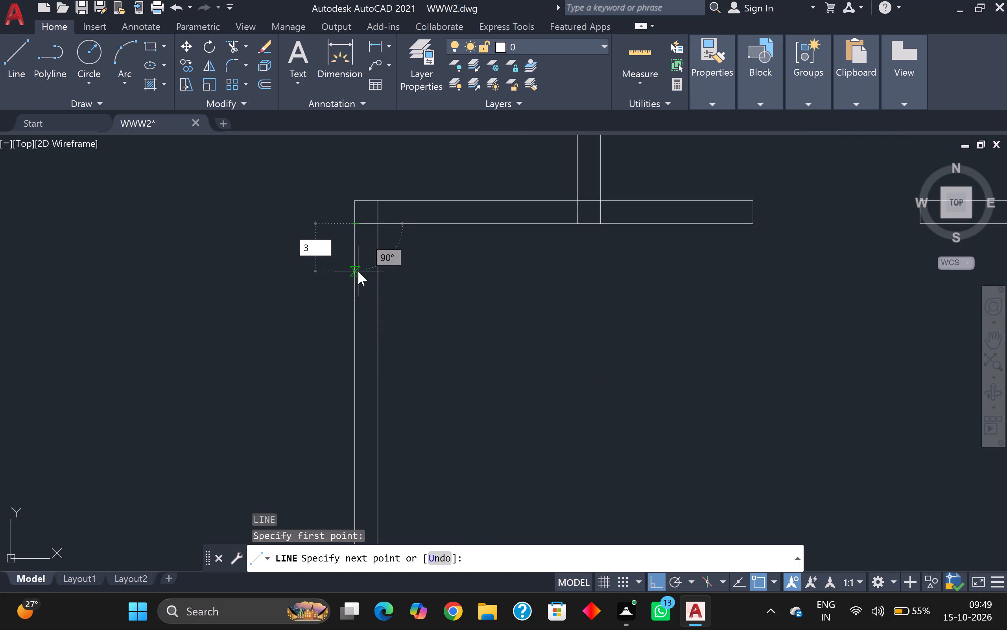
{"action": "key", "text": "Return"}
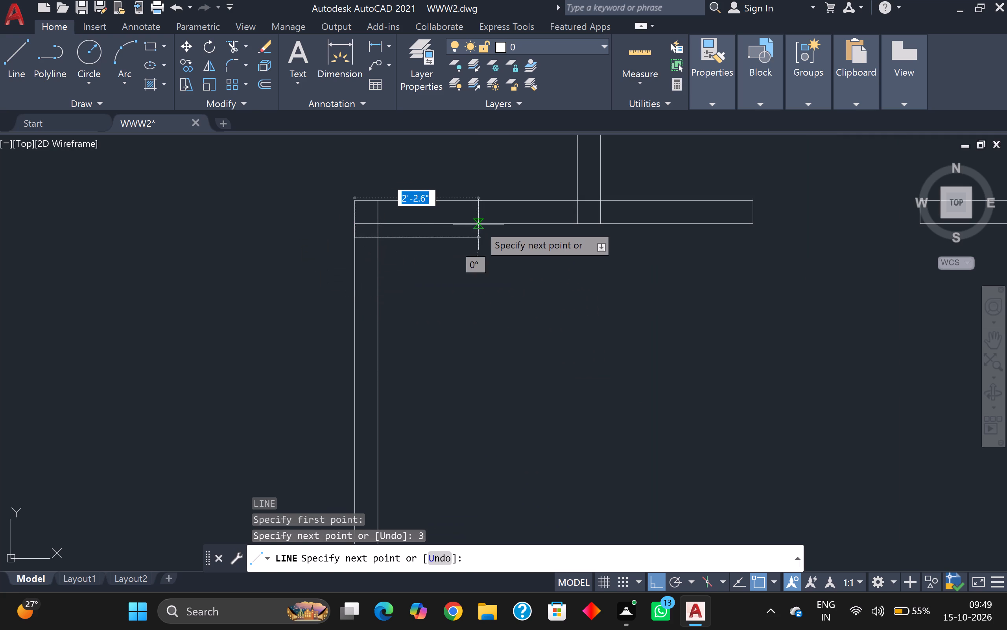
{"action": "scroll", "coordinate": [478, 224], "scroll_direction": "up", "scroll_amount": 2}
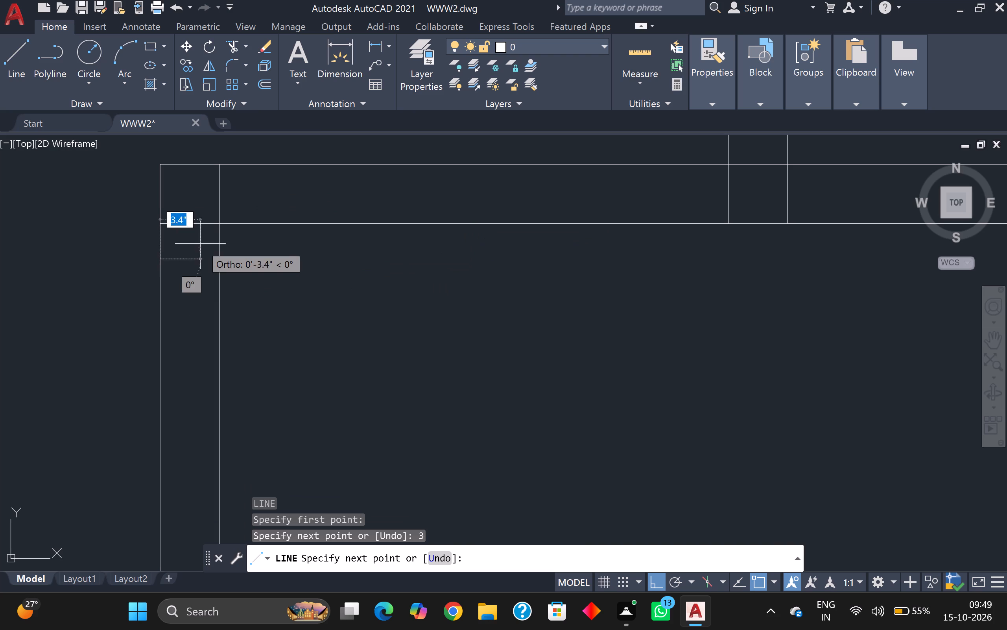
{"action": "left_click", "coordinate": [221, 256]}
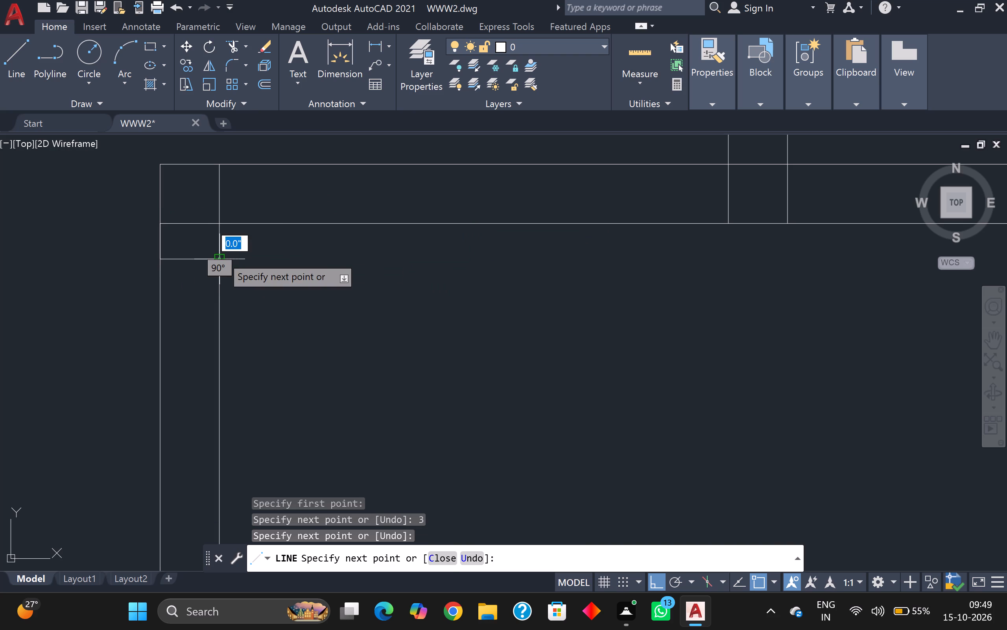
{"action": "key", "text": "Escape"}
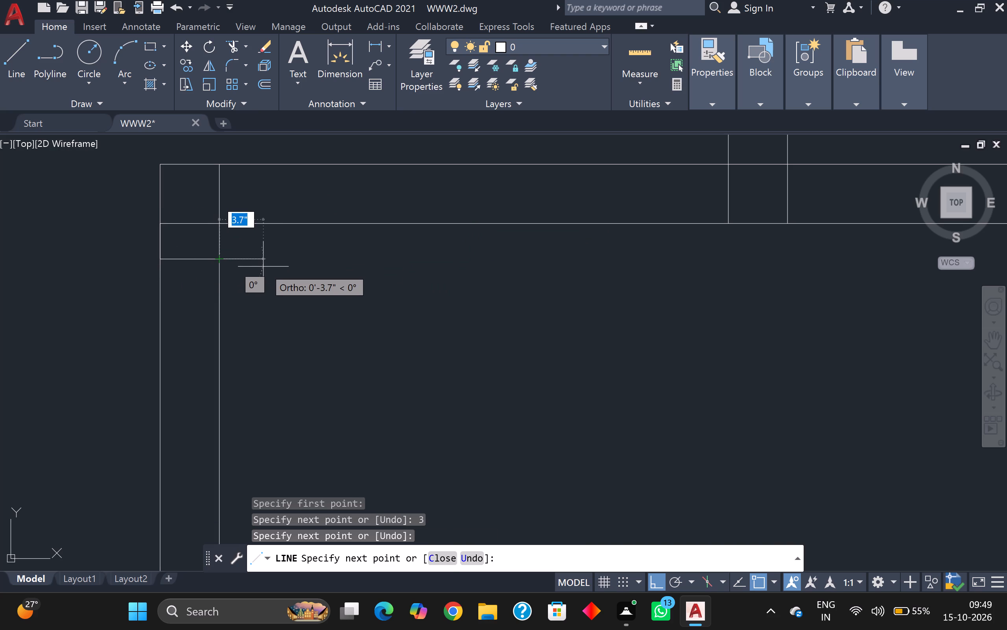
Offset the jamb line across the right-hand middle room's left-hand partition 3' downward to mark the door width.
{"action": "left_click", "coordinate": [203, 258]}
{"action": "key", "text": "o"}
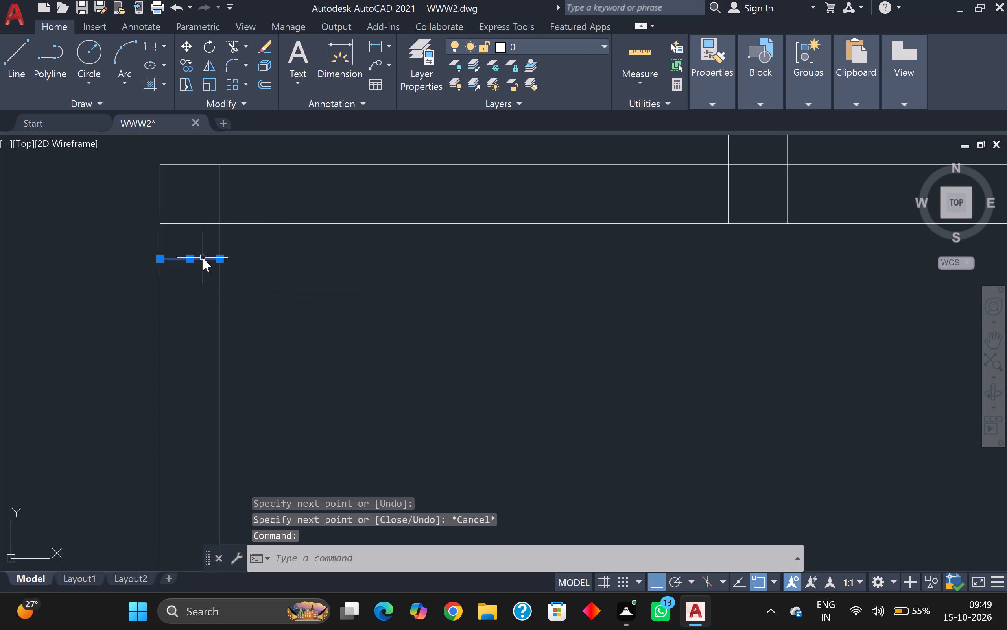
{"action": "key", "text": "Return"}
{"action": "key", "text": "Return"}
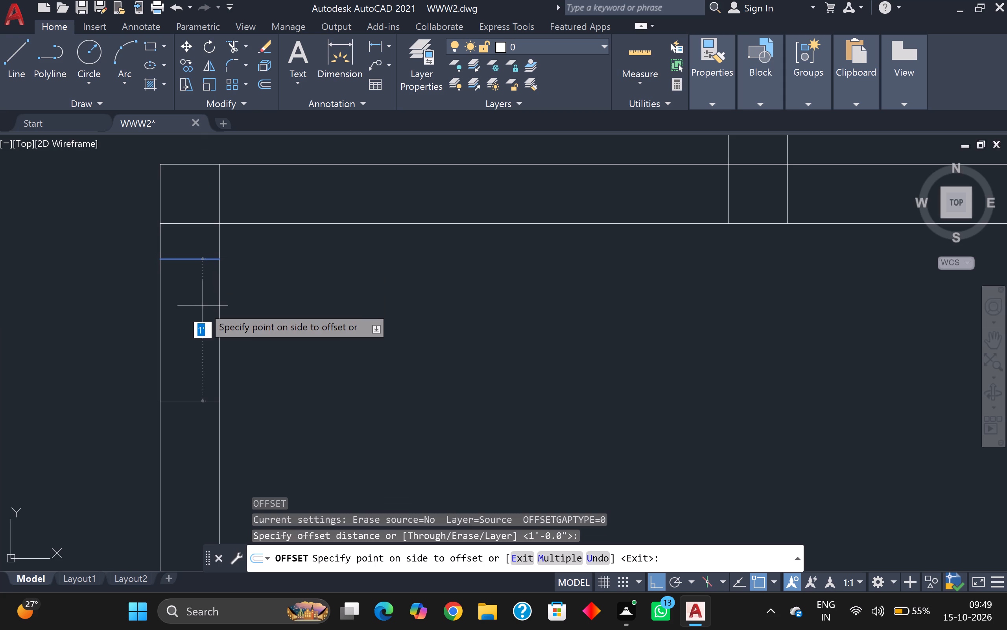
{"action": "middle_click_drag", "start_coordinate": [203, 306], "coordinate": [203, 289]}
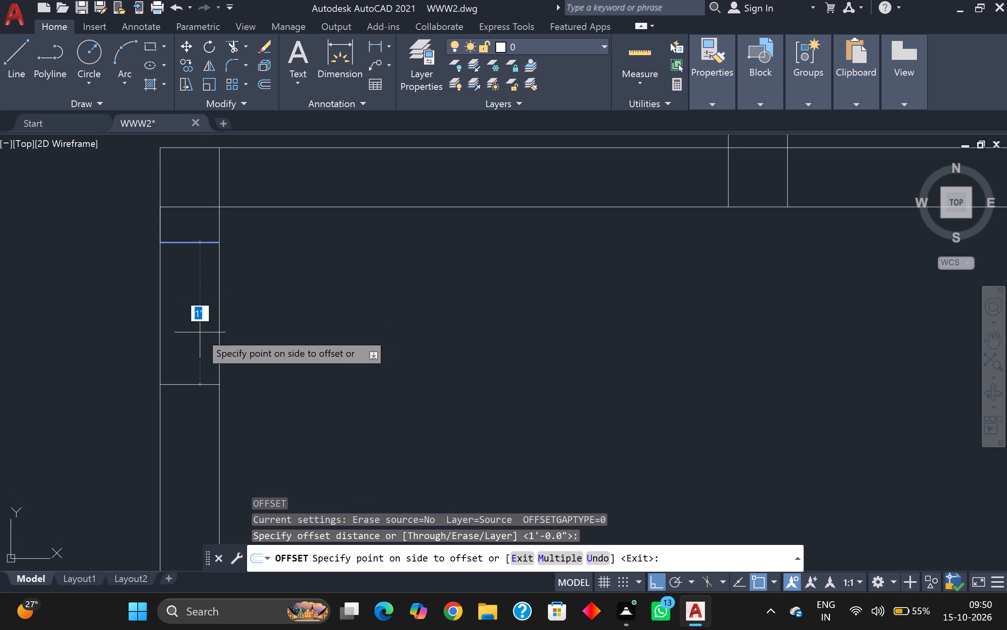
{"action": "type", "text": "3'"}
{"action": "key", "text": "Return"}
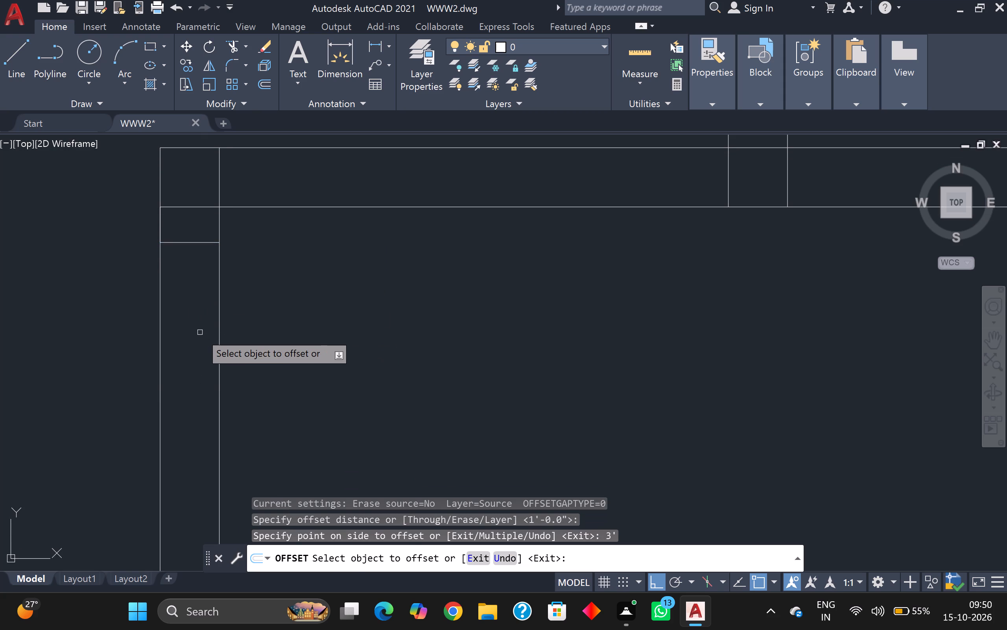
Trim both partition lines between the two jamb lines to open the 3' doorway in the middle room's left-hand partition.
{"action": "scroll", "coordinate": [203, 330], "scroll_direction": "down", "scroll_amount": 4}
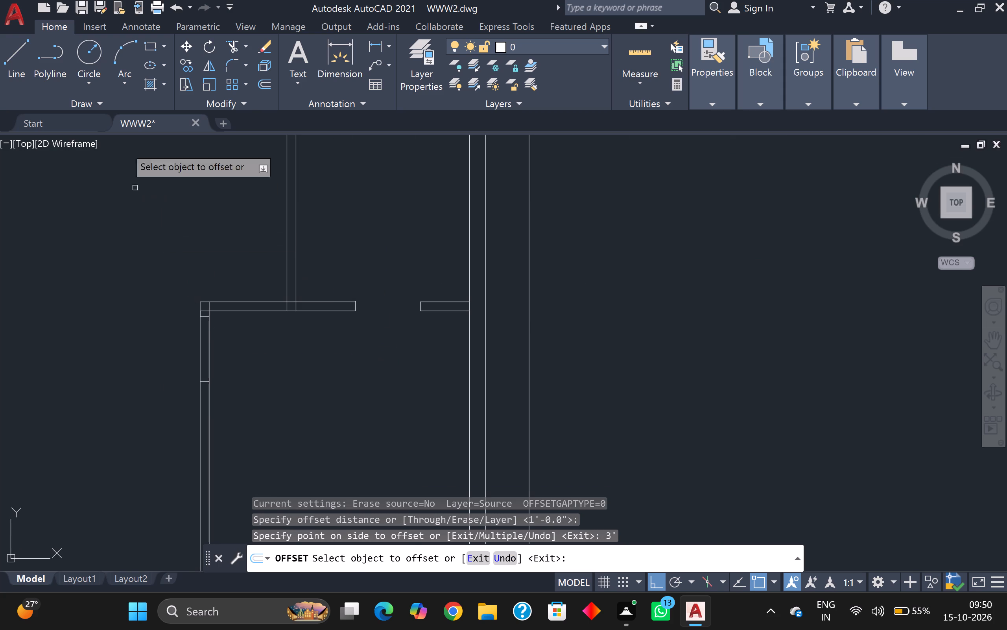
{"action": "left_click", "coordinate": [228, 49]}
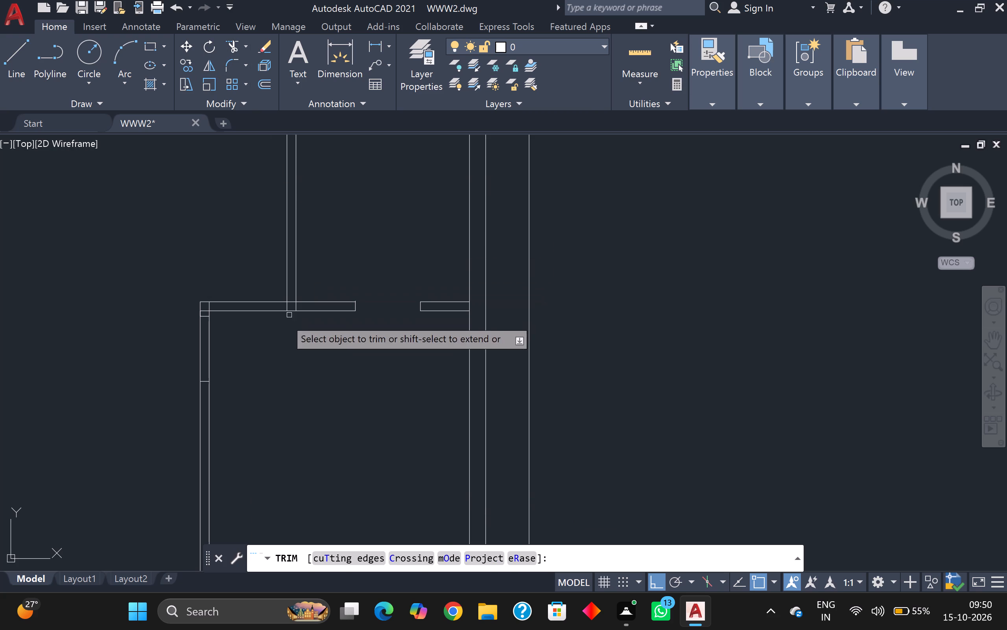
{"action": "left_click", "coordinate": [250, 356]}
{"action": "left_click", "coordinate": [182, 352]}
Trim the inner crossing lines at the middle room's top-left wall corner so the two partitions join cleanly.
{"action": "scroll", "coordinate": [195, 313], "scroll_direction": "up", "scroll_amount": 2}
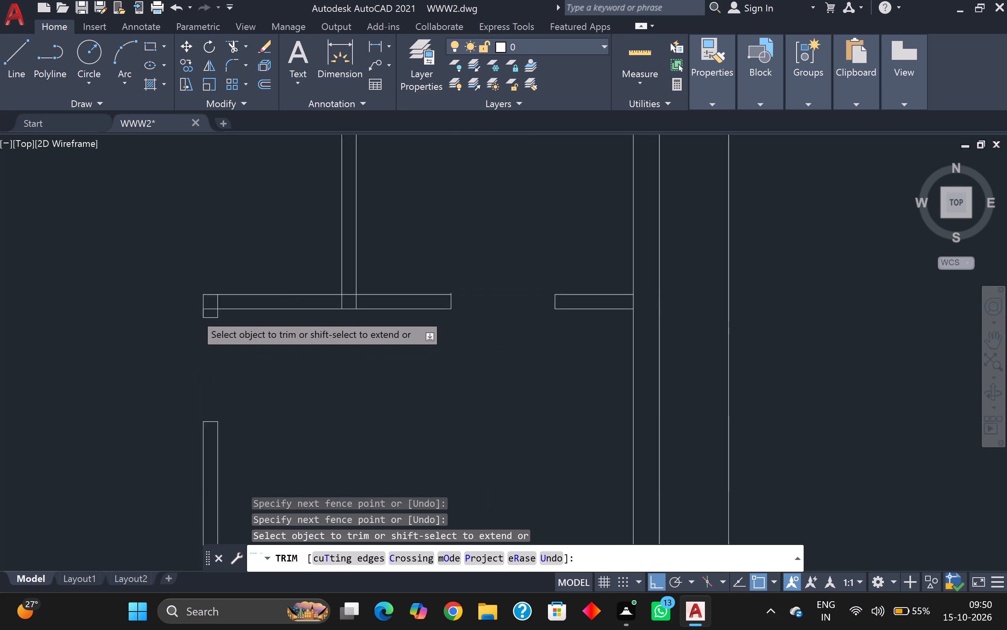
{"action": "left_click", "coordinate": [218, 305]}
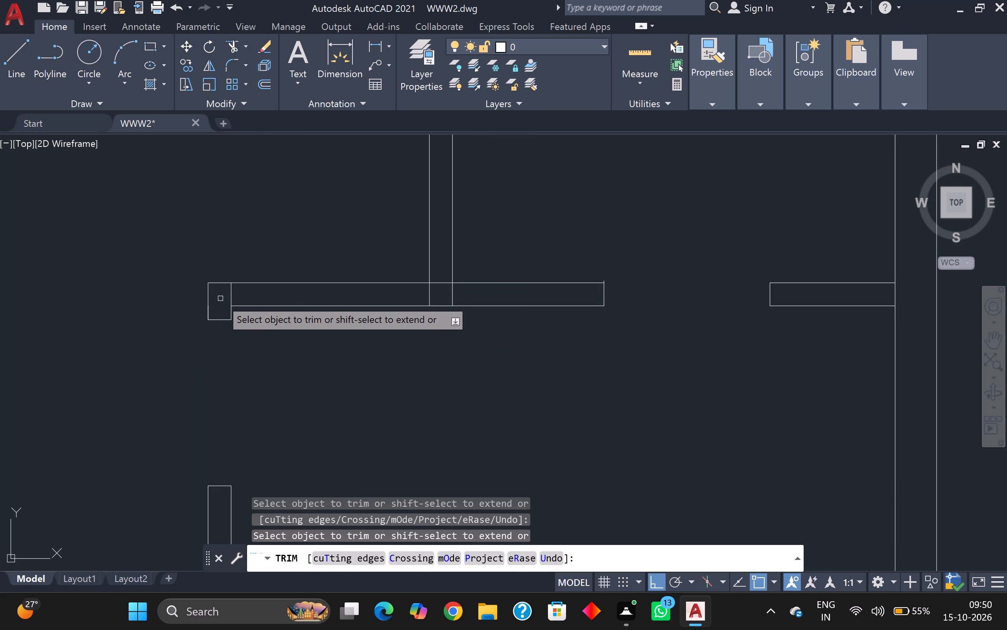
{"action": "left_click", "coordinate": [220, 297]}
{"action": "left_click", "coordinate": [238, 294]}
Trim the overlapping lines where the short vertical partition meets the horizontal partition above the middle room to form an open T-junction.
{"action": "scroll", "coordinate": [341, 350], "scroll_direction": "down", "scroll_amount": 3}
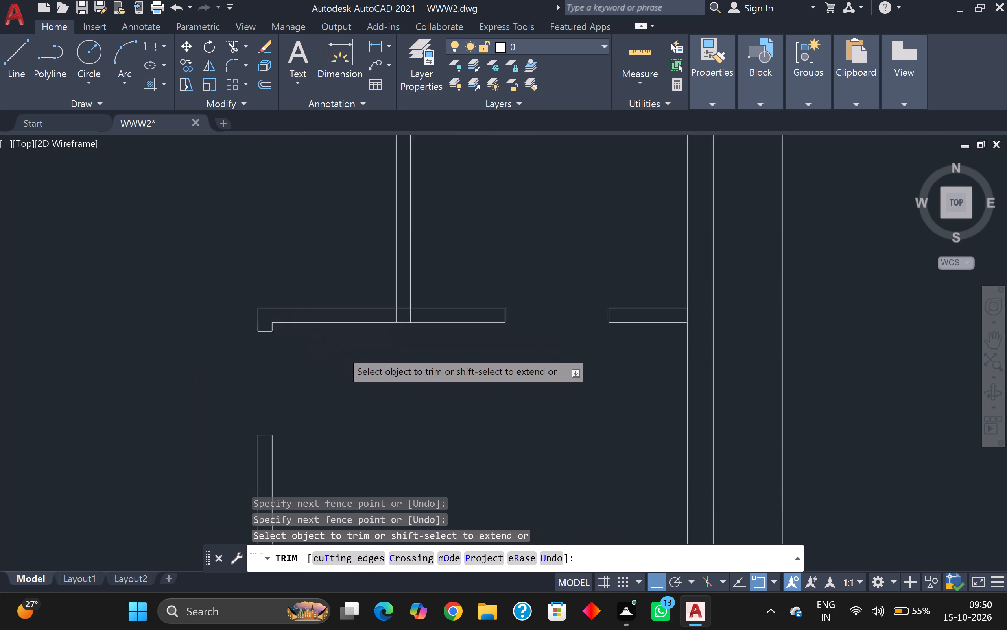
{"action": "scroll", "coordinate": [341, 351], "scroll_direction": "down", "scroll_amount": 1}
{"action": "scroll", "coordinate": [361, 331], "scroll_direction": "up", "scroll_amount": 5}
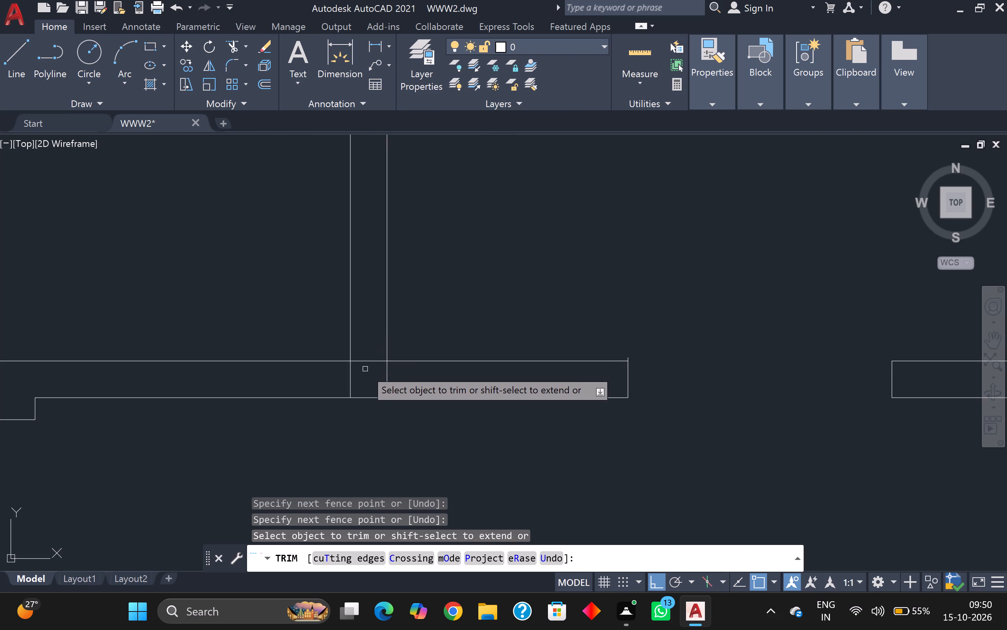
{"action": "left_click", "coordinate": [365, 361]}
{"action": "left_click", "coordinate": [348, 373]}
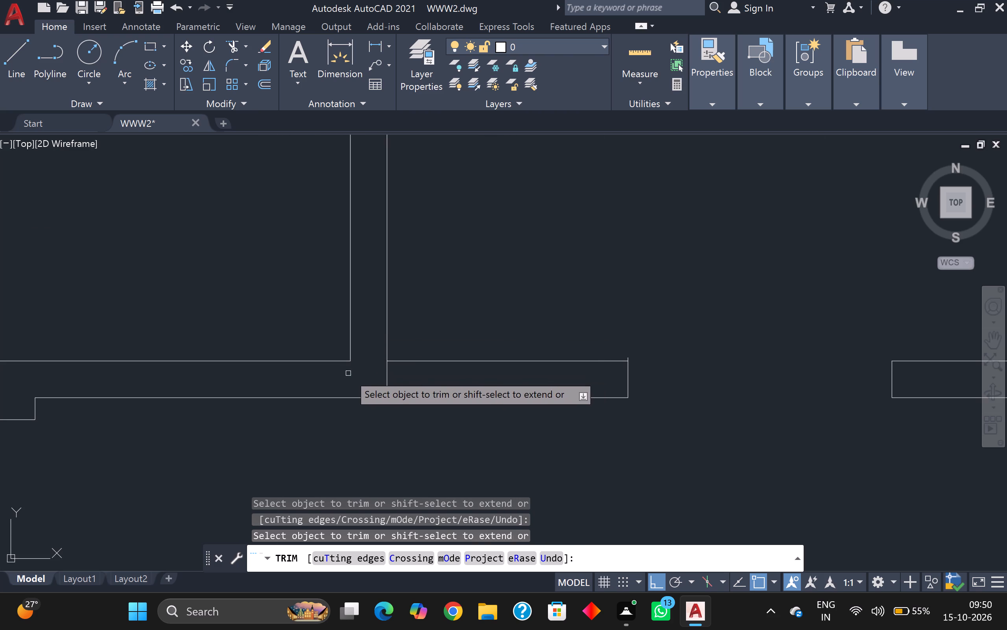
{"action": "left_click", "coordinate": [392, 378]}
{"action": "left_click", "coordinate": [381, 378]}
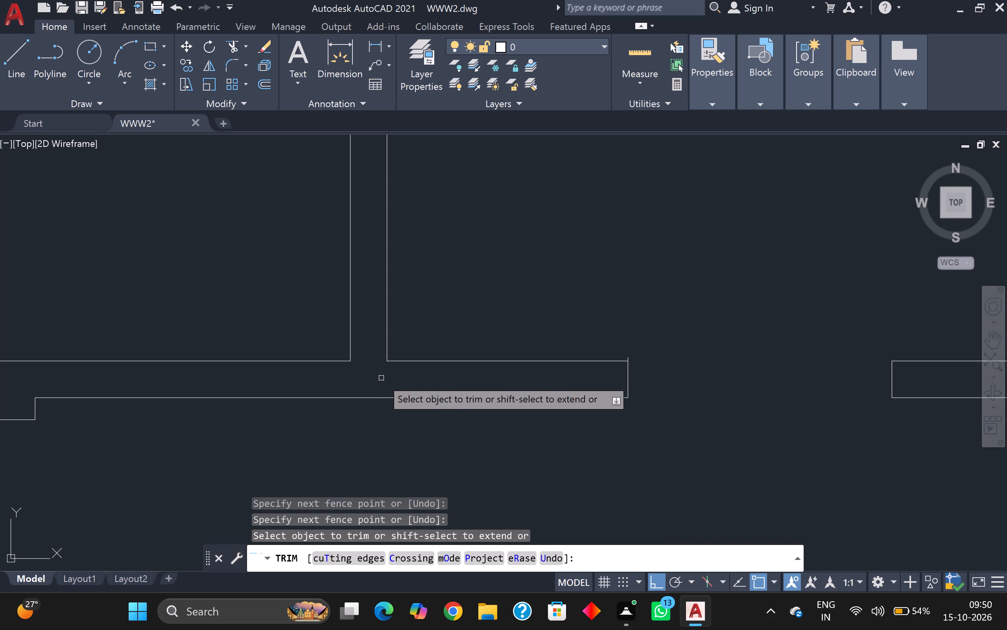
Trim the jamb line's short stub projecting above the partition at the left side of the door opening above the middle room.
{"action": "scroll", "coordinate": [381, 378], "scroll_direction": "up", "scroll_amount": 1}
{"action": "scroll", "coordinate": [381, 378], "scroll_direction": "down", "scroll_amount": 4}
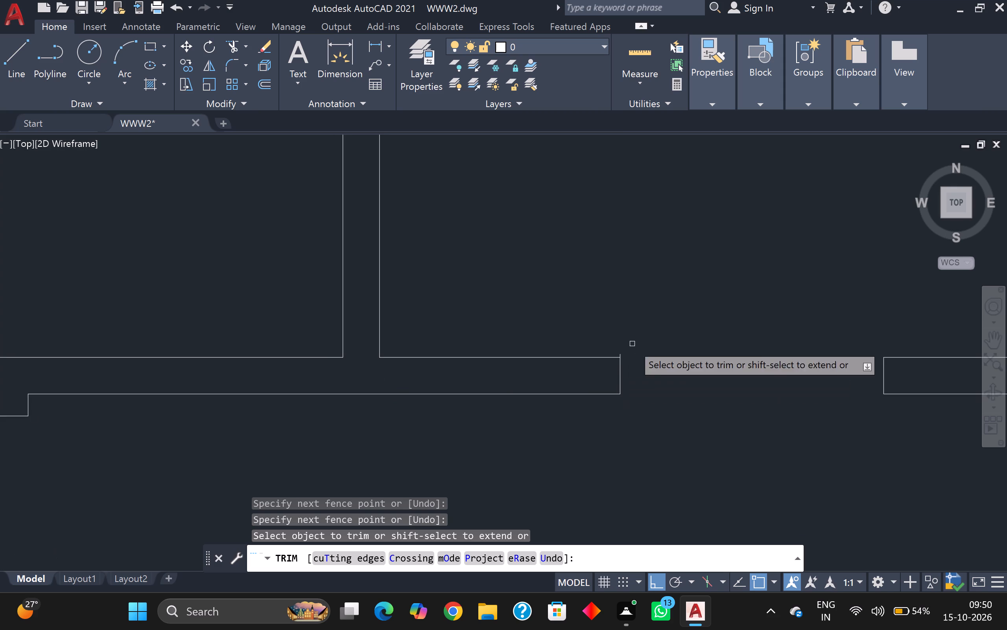
{"action": "scroll", "coordinate": [619, 360], "scroll_direction": "up", "scroll_amount": 10}
{"action": "left_click_drag", "start_coordinate": [661, 310], "coordinate": [654, 311]}
{"action": "left_click", "coordinate": [606, 326]}
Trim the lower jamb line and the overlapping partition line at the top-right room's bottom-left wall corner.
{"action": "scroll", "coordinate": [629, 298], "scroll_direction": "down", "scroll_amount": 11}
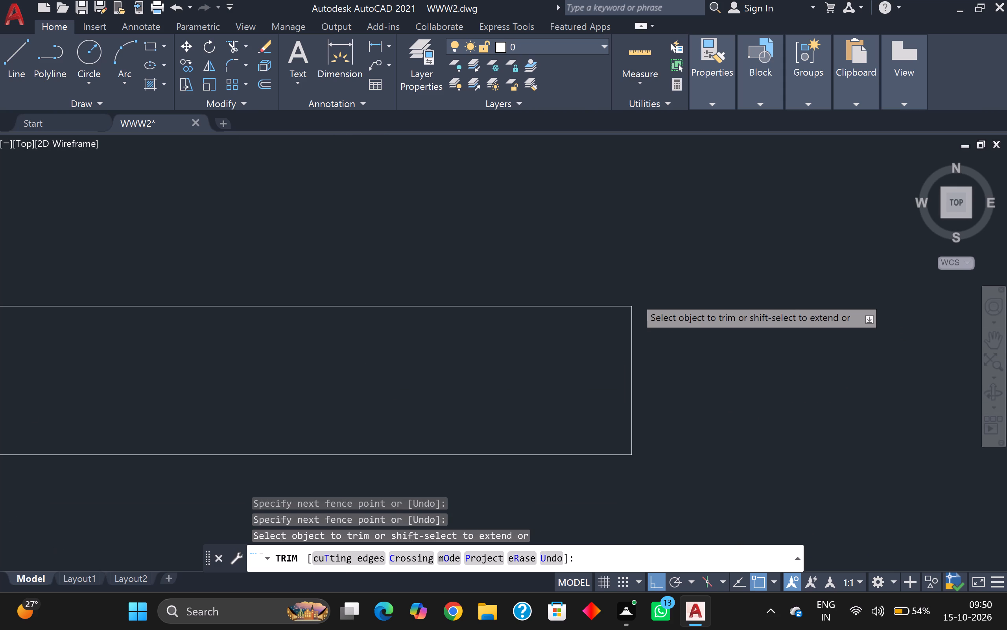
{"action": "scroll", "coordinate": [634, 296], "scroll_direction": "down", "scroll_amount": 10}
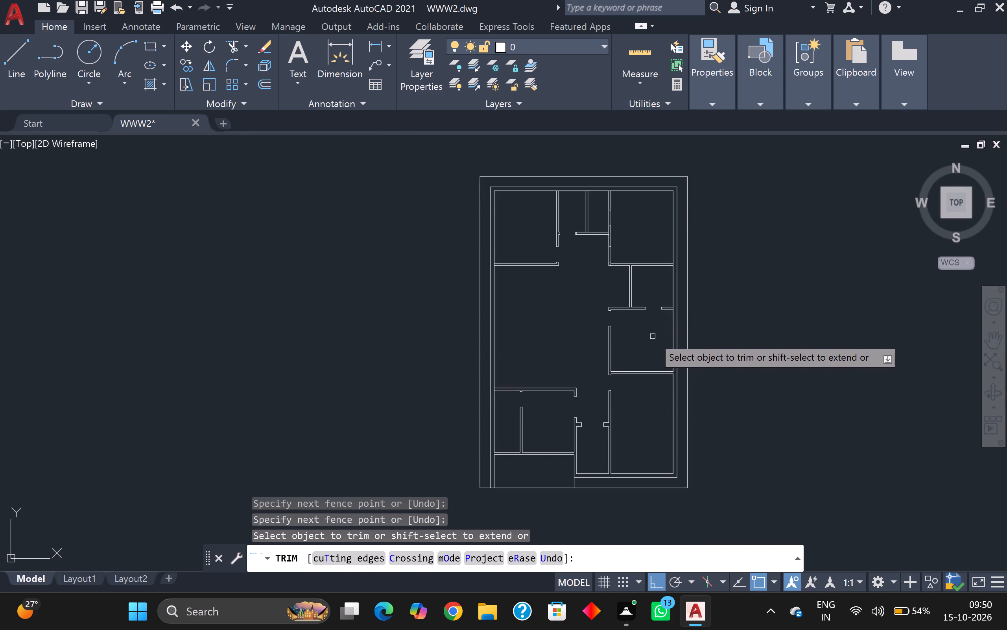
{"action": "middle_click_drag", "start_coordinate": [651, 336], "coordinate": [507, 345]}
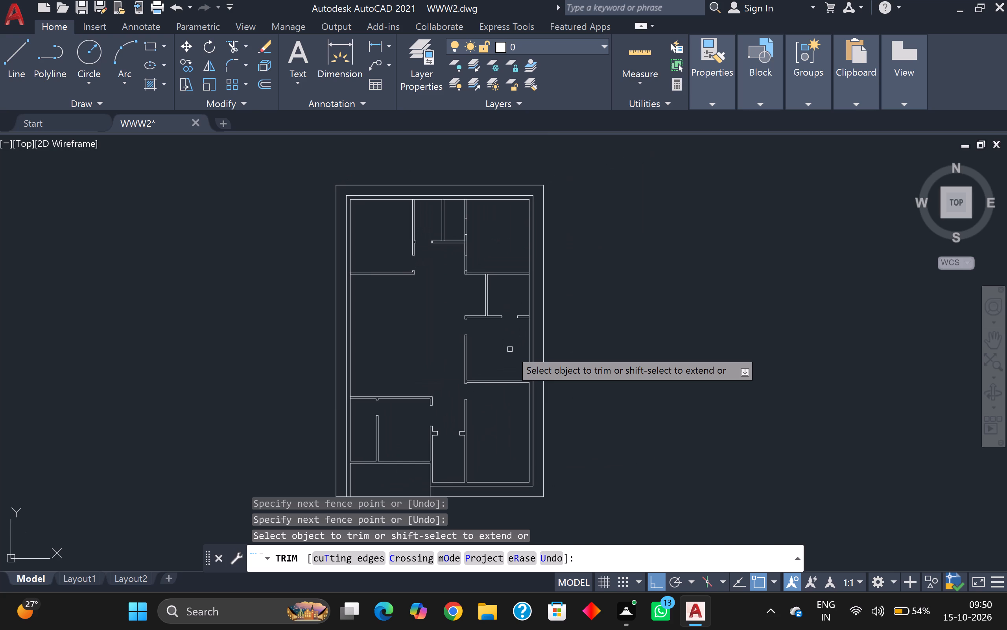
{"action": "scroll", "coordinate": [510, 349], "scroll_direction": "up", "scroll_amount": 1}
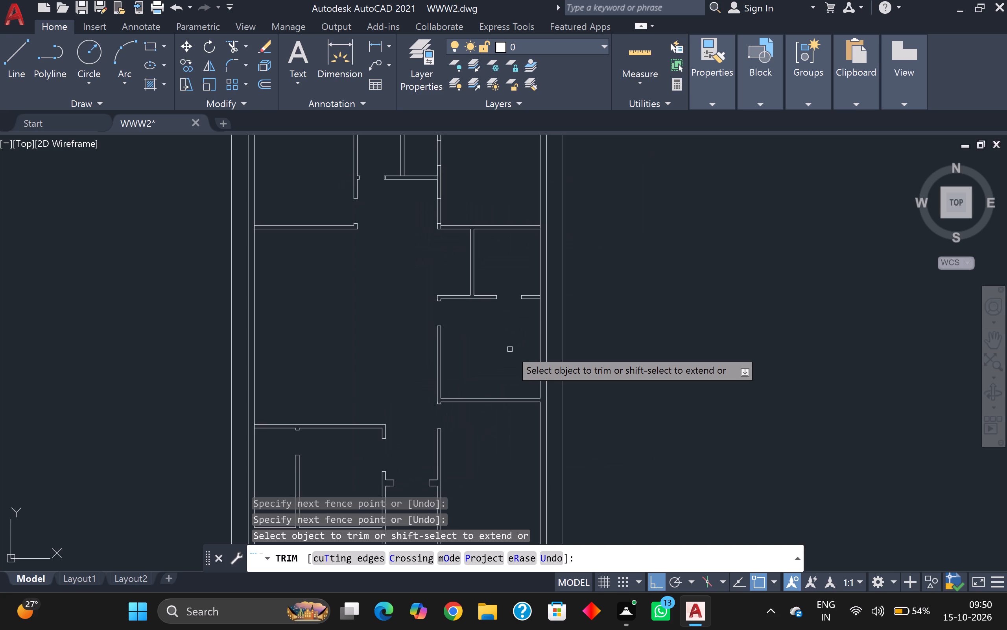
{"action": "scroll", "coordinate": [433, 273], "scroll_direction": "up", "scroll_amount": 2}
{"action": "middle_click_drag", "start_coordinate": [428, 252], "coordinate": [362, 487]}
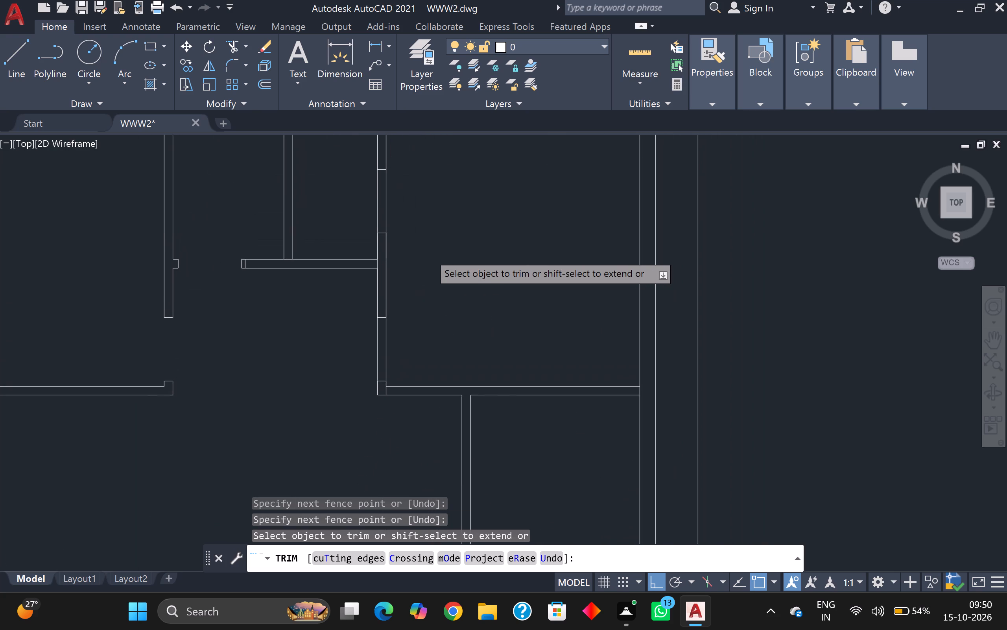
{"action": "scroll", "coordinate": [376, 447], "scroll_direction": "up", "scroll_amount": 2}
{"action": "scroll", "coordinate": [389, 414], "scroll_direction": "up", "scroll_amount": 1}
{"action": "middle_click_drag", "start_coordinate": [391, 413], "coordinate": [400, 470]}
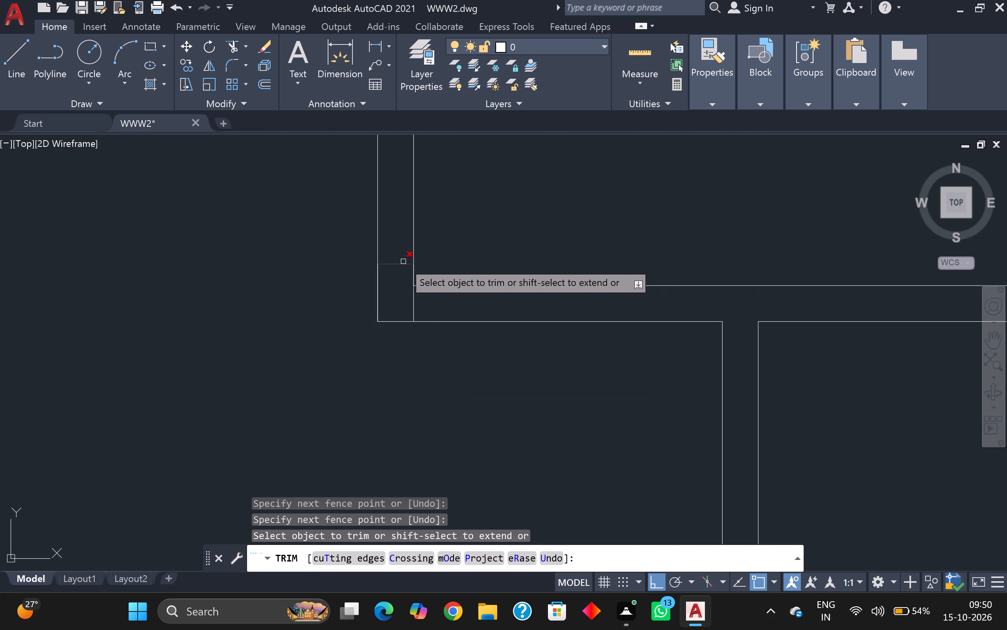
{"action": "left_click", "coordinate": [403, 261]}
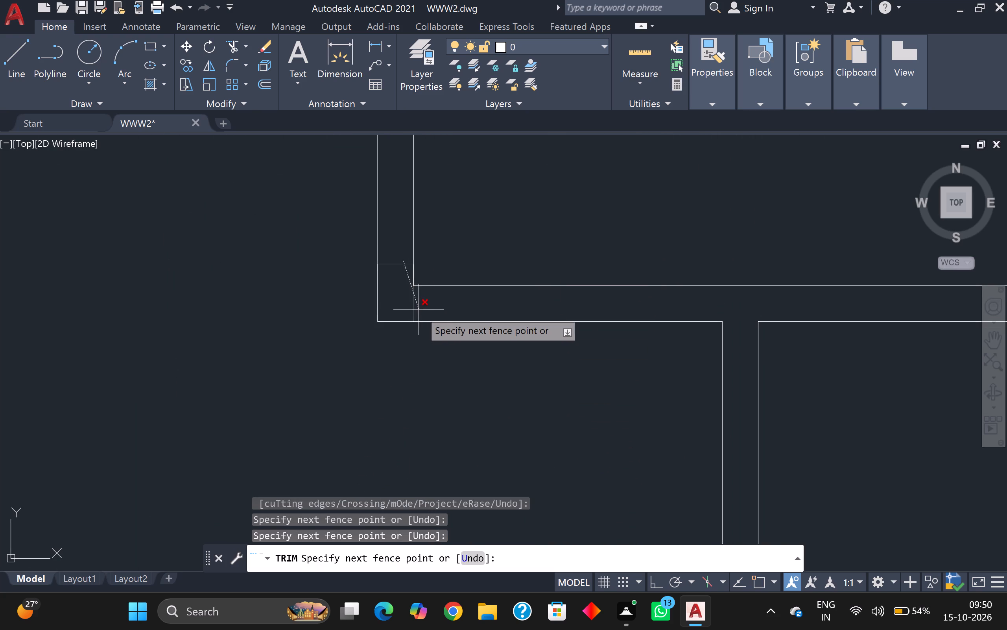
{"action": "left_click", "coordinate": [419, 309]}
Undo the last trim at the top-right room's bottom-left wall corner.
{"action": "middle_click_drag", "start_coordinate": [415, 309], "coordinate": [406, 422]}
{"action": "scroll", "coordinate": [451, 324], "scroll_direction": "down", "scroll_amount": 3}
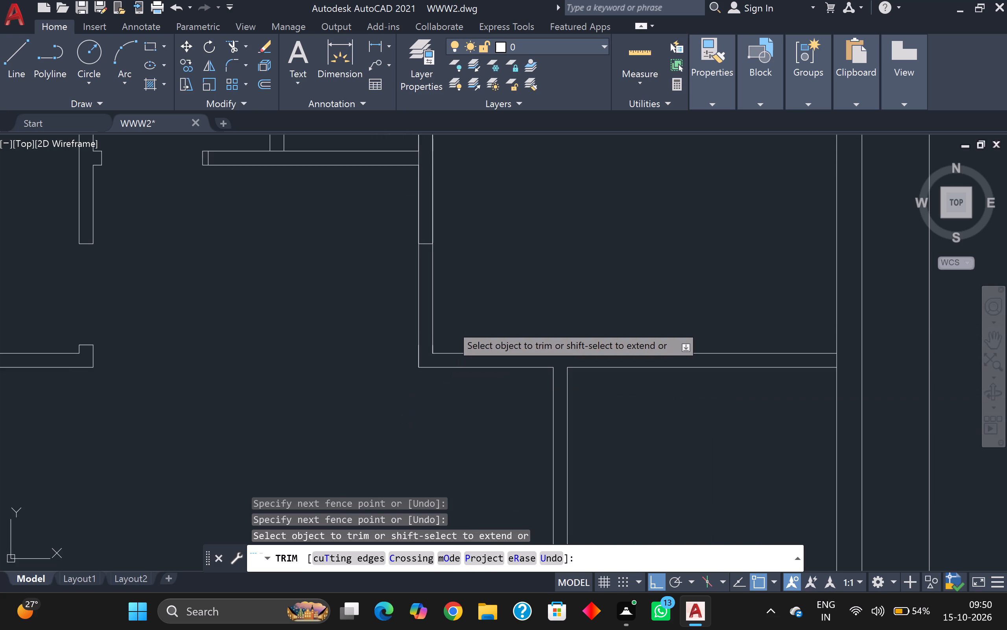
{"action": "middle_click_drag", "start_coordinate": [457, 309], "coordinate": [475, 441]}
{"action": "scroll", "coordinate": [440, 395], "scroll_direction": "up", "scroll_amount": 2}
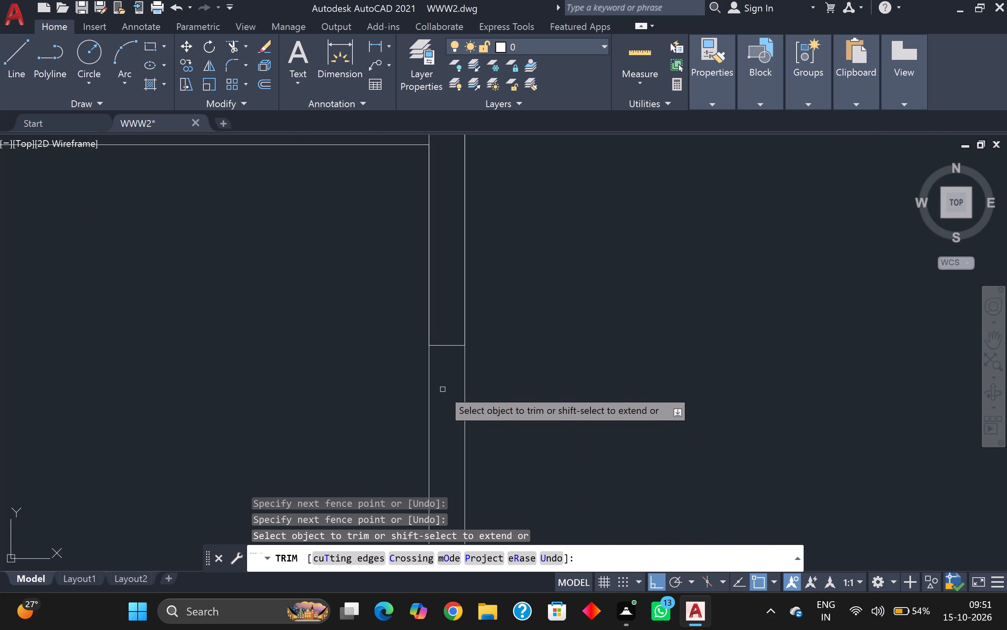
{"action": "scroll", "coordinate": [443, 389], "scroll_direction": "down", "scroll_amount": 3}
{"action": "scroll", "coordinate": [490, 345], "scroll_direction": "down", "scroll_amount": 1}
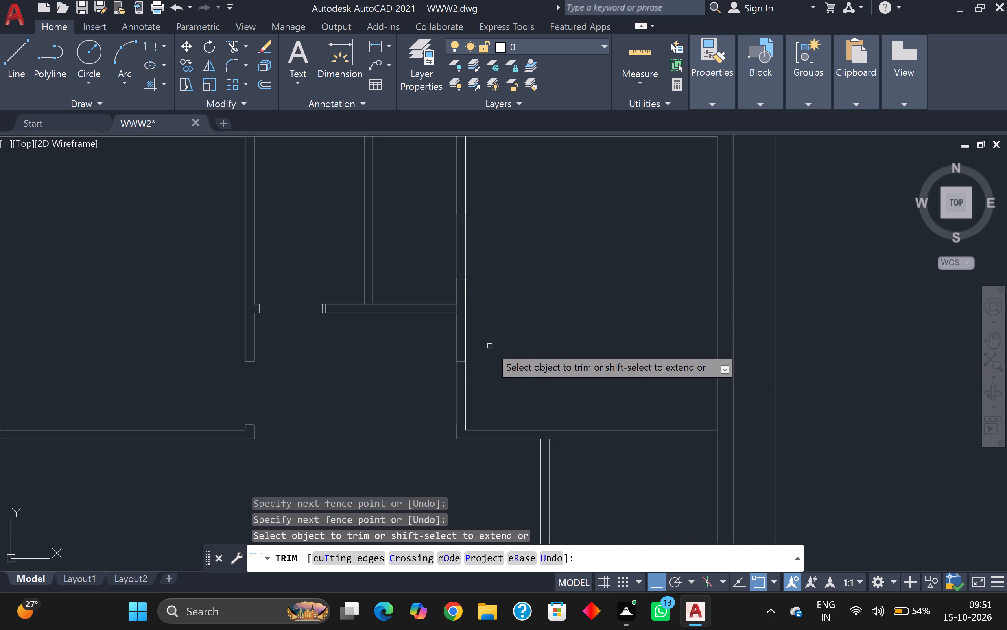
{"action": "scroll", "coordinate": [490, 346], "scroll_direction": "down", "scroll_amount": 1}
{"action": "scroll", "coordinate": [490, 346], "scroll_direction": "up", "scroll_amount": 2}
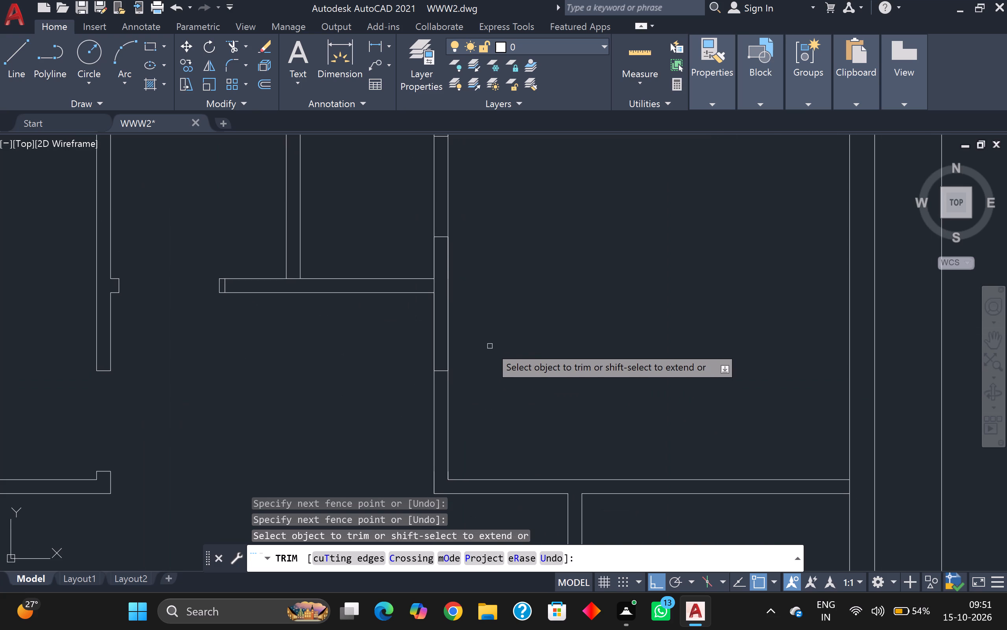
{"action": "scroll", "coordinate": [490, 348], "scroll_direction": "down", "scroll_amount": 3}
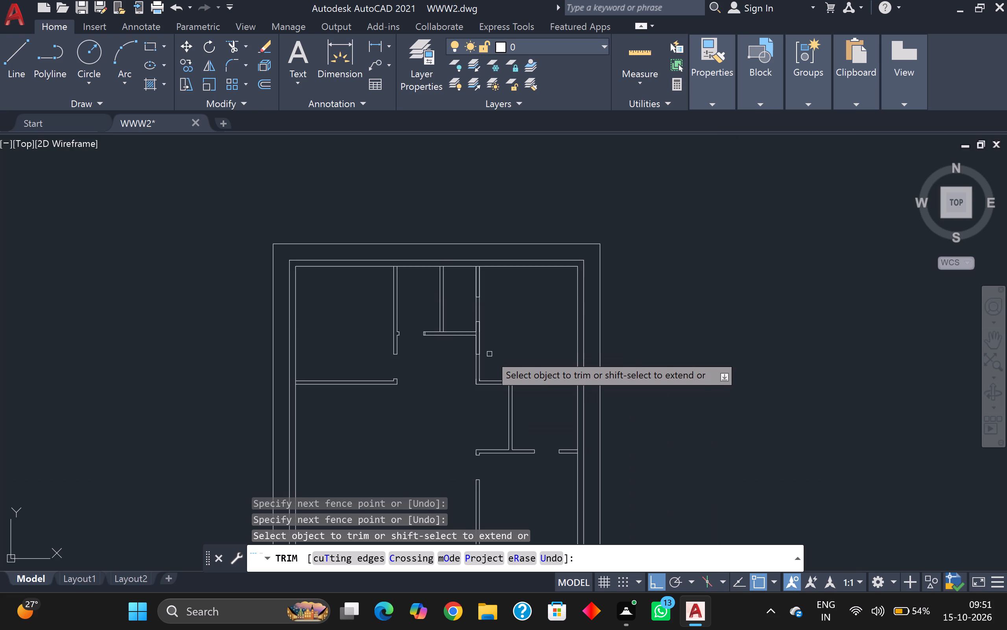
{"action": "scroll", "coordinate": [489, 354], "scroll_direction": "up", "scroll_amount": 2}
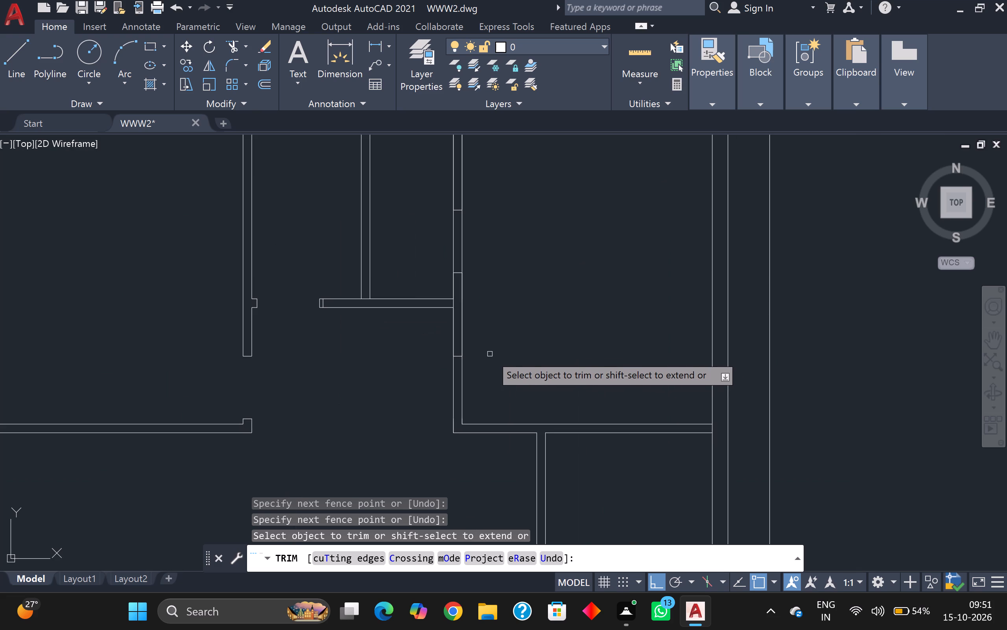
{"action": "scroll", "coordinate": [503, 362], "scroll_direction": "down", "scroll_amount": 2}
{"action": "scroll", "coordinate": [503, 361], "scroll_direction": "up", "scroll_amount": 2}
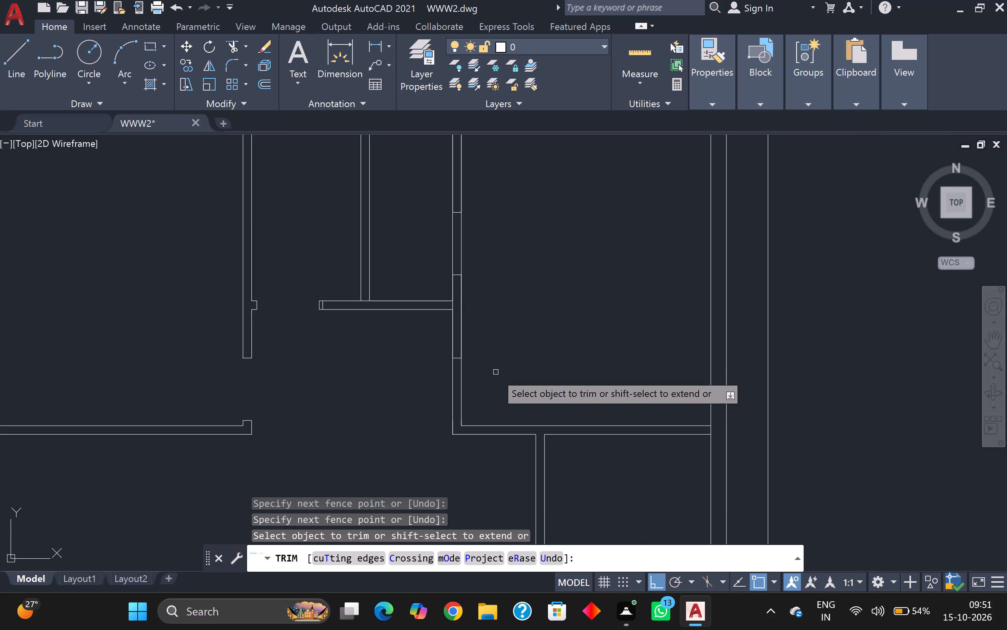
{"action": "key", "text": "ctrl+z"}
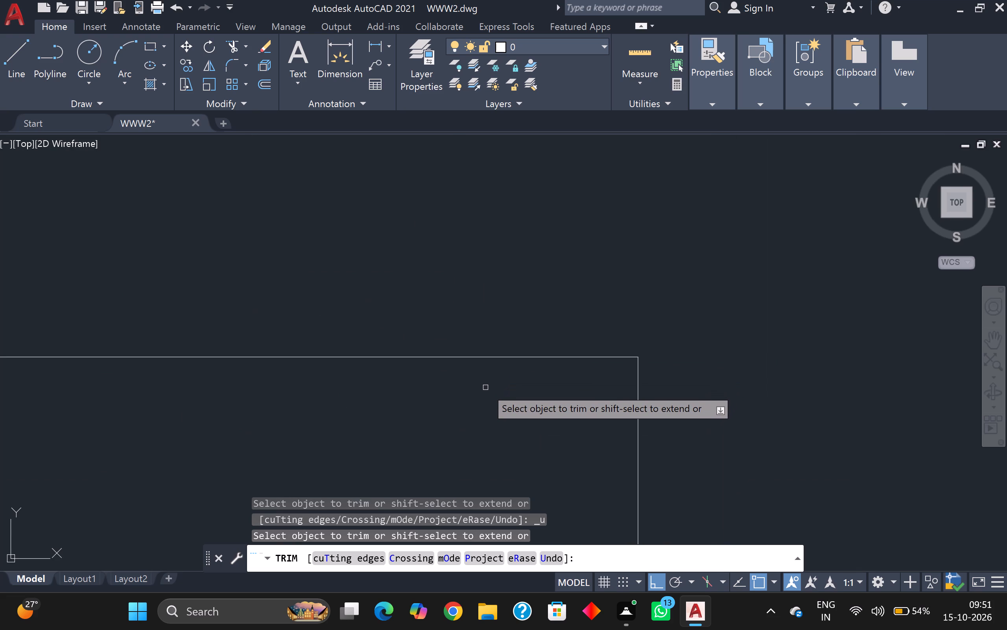
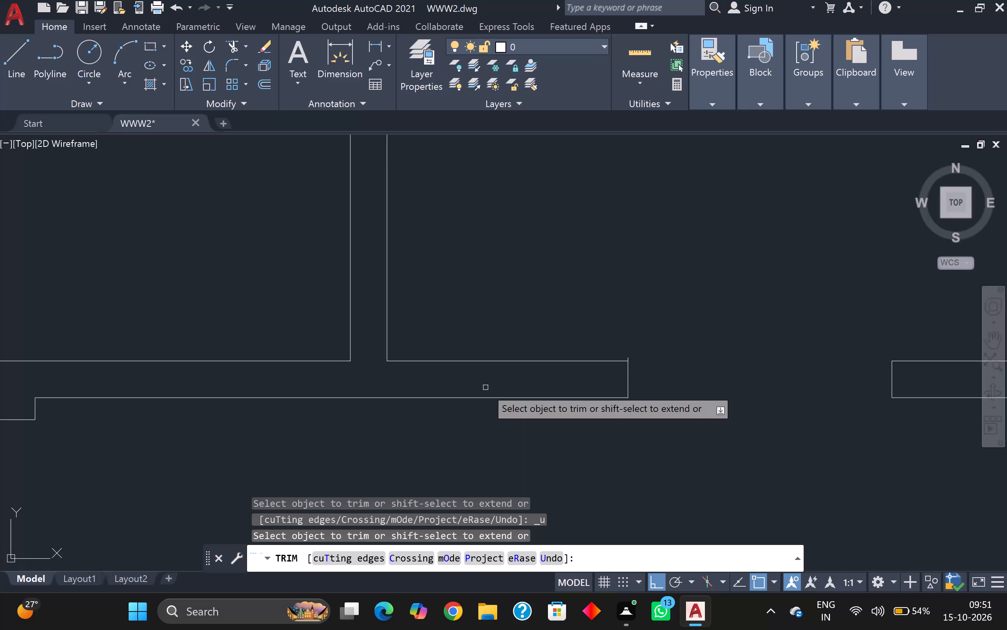
Trim the lines crossing the lower door opening in the top-right room's left partition.
{"action": "scroll", "coordinate": [485, 387], "scroll_direction": "down", "scroll_amount": 3, "text": "ctrl"}
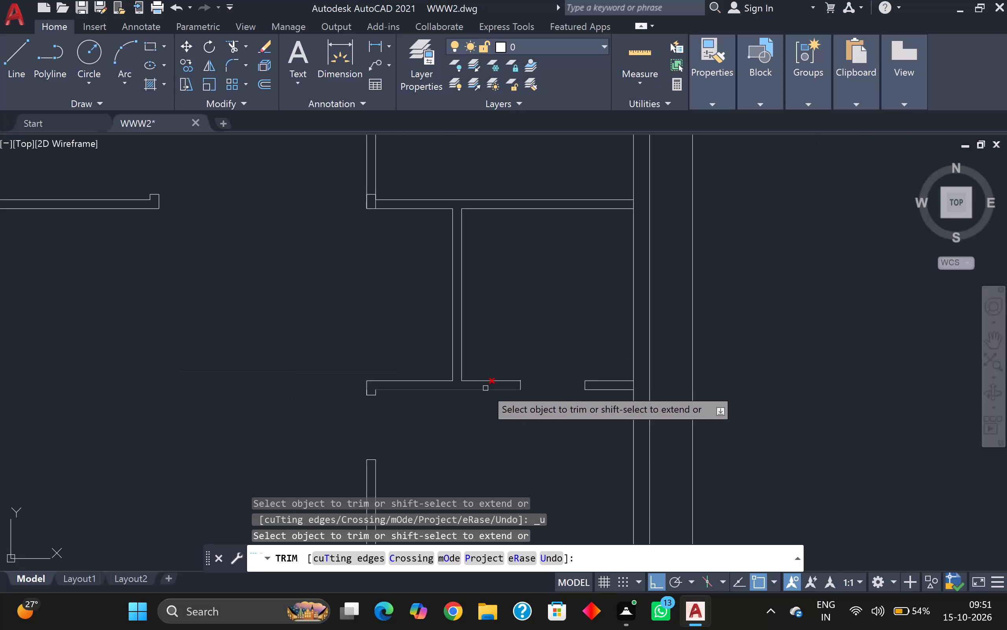
{"action": "middle_click_drag", "start_coordinate": [404, 308], "coordinate": [501, 452]}
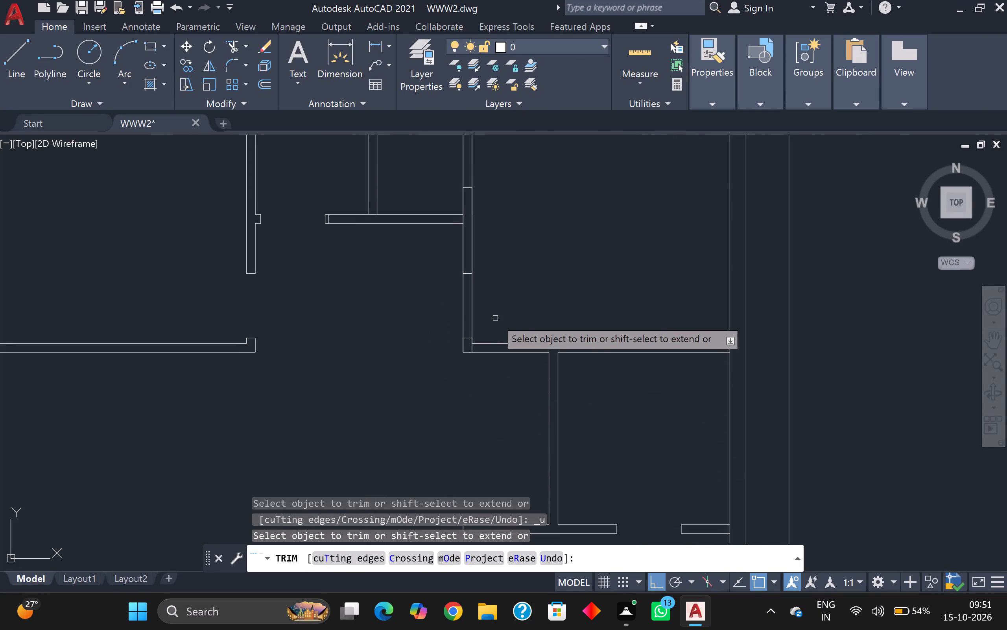
{"action": "left_click_drag", "start_coordinate": [495, 317], "coordinate": [489, 317]}
{"action": "left_click", "coordinate": [440, 313]}
Trim the leftover vertical line between the partition faces at the top-right room's bottom-left wall corner.
{"action": "scroll", "coordinate": [474, 359], "scroll_direction": "up", "scroll_amount": 1}
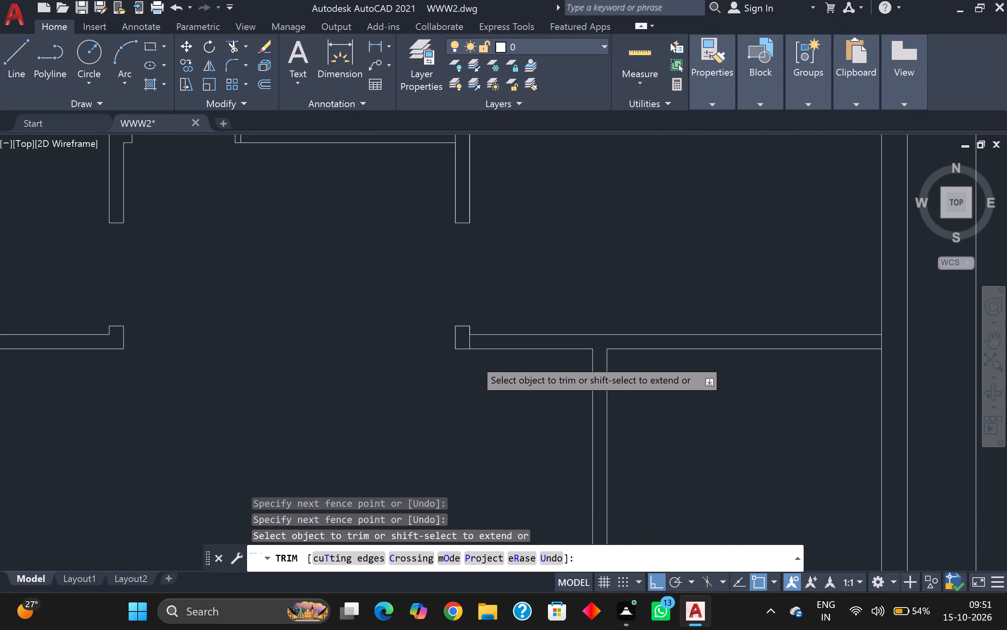
{"action": "scroll", "coordinate": [474, 359], "scroll_direction": "up", "scroll_amount": 1}
{"action": "left_click", "coordinate": [474, 336]}
{"action": "left_click", "coordinate": [464, 335]}
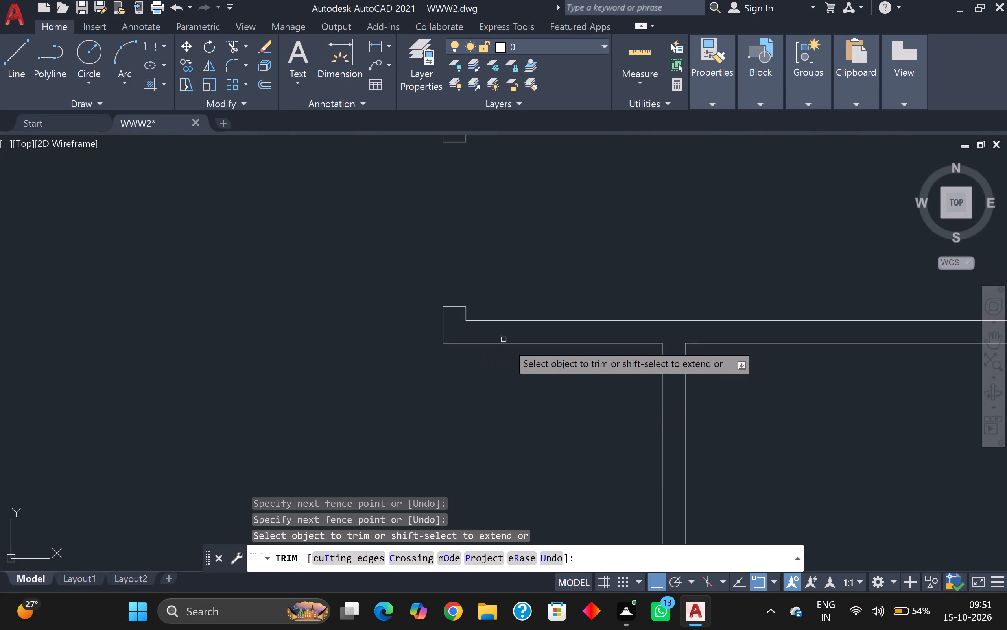
Trim the lines crossing the upper door opening in the top-right room's left partition.
{"action": "scroll", "coordinate": [531, 390], "scroll_direction": "down", "scroll_amount": 3}
{"action": "middle_click_drag", "start_coordinate": [531, 316], "coordinate": [538, 368]}
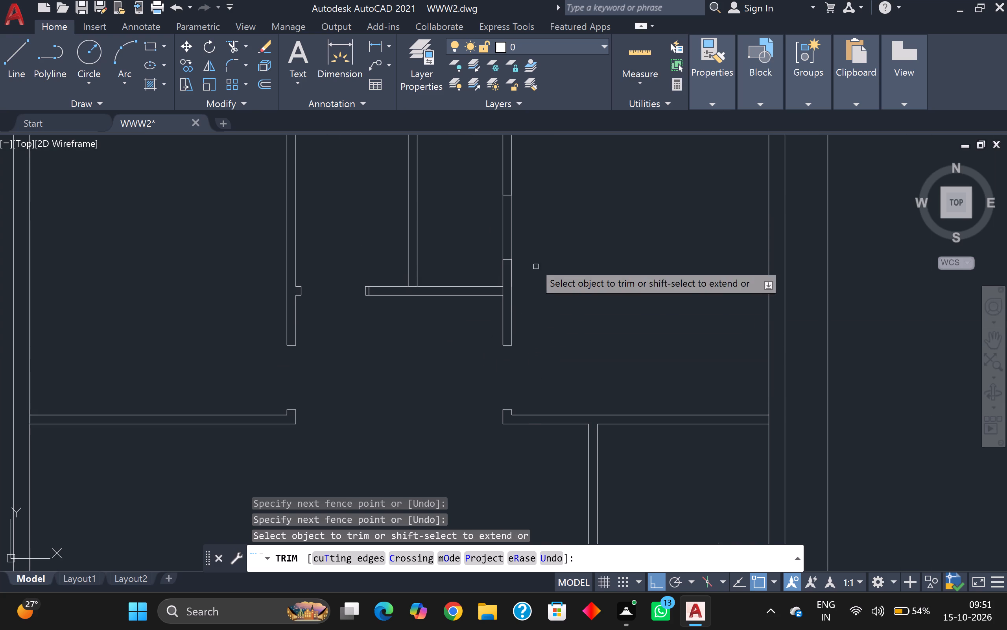
{"action": "left_click", "coordinate": [525, 239]}
{"action": "left_click", "coordinate": [496, 229]}
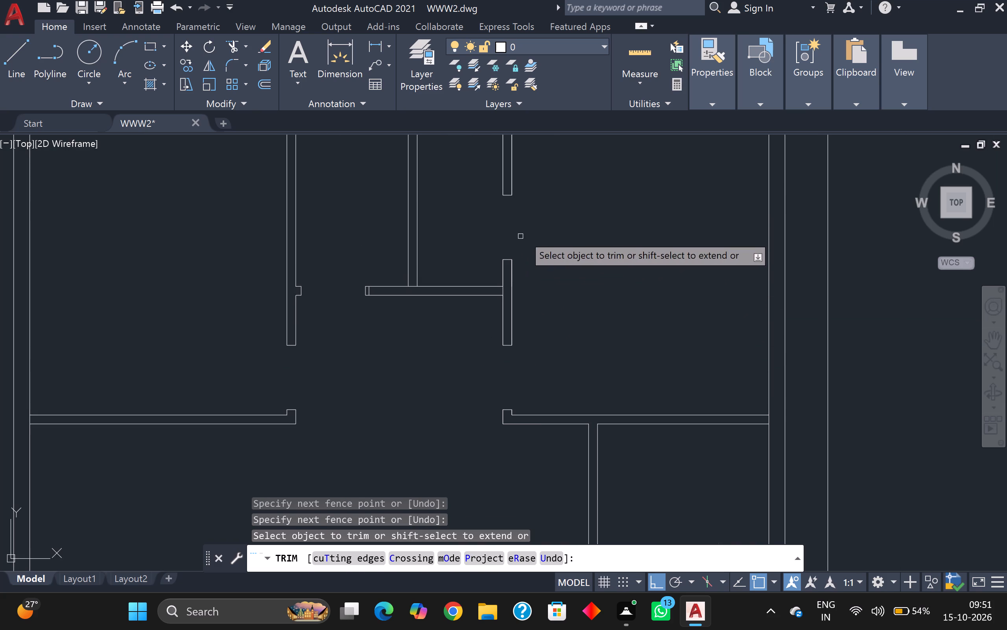
Examine the whole floor plan for remaining wall cleanup, down to the bottom-right corner between outer wall and boundary, and end trimming.
{"action": "scroll", "coordinate": [496, 307], "scroll_direction": "down", "scroll_amount": 3}
{"action": "scroll", "coordinate": [537, 316], "scroll_direction": "down", "scroll_amount": 1}
{"action": "middle_click_drag", "start_coordinate": [539, 315], "coordinate": [540, 297]}
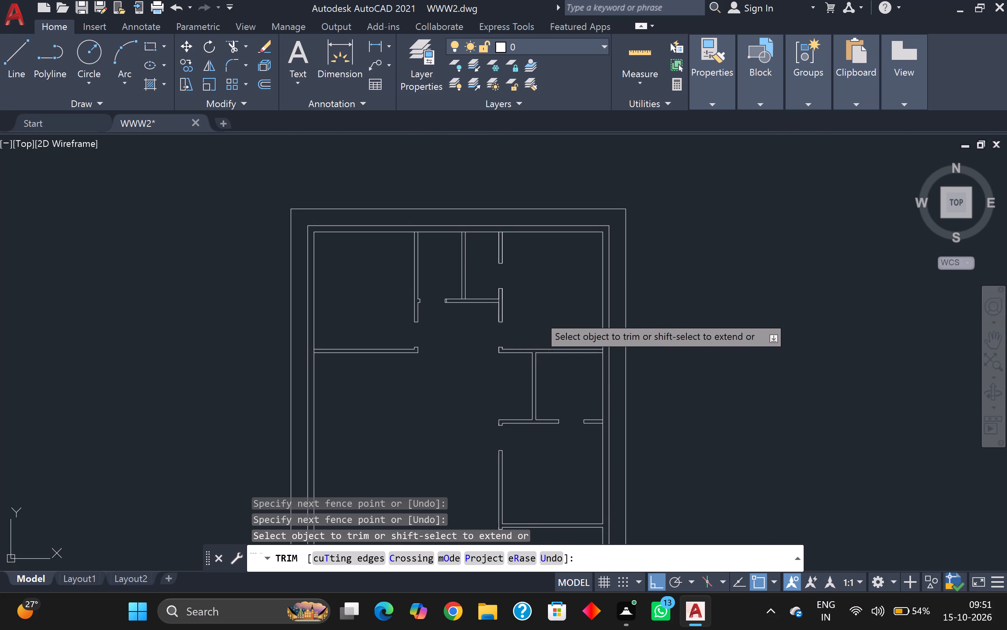
{"action": "middle_click_drag", "start_coordinate": [540, 297], "coordinate": [524, 185]}
{"action": "scroll", "coordinate": [526, 333], "scroll_direction": "up", "scroll_amount": 1}
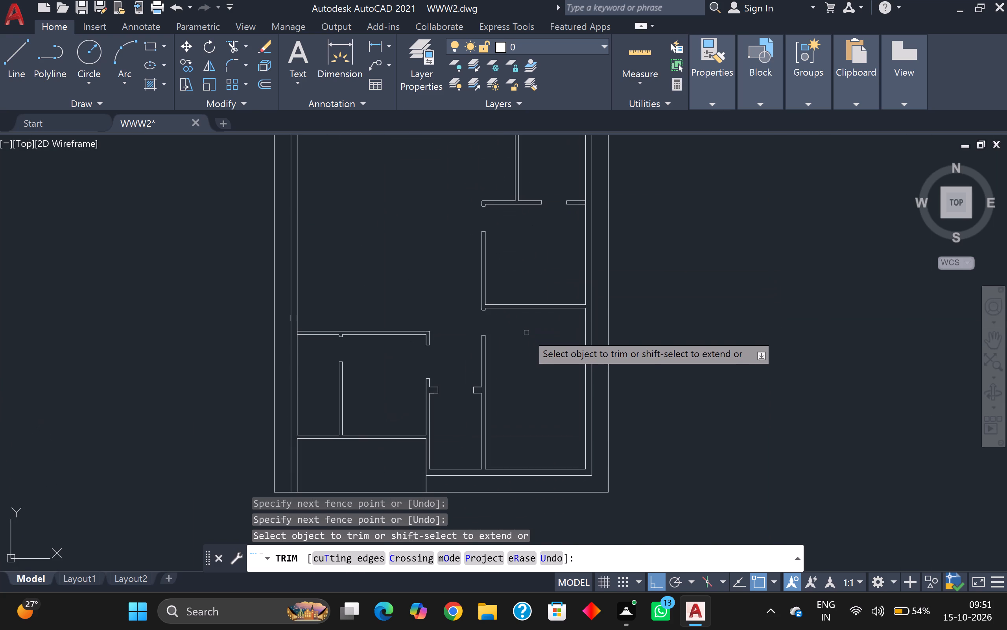
{"action": "scroll", "coordinate": [527, 335], "scroll_direction": "down", "scroll_amount": 1}
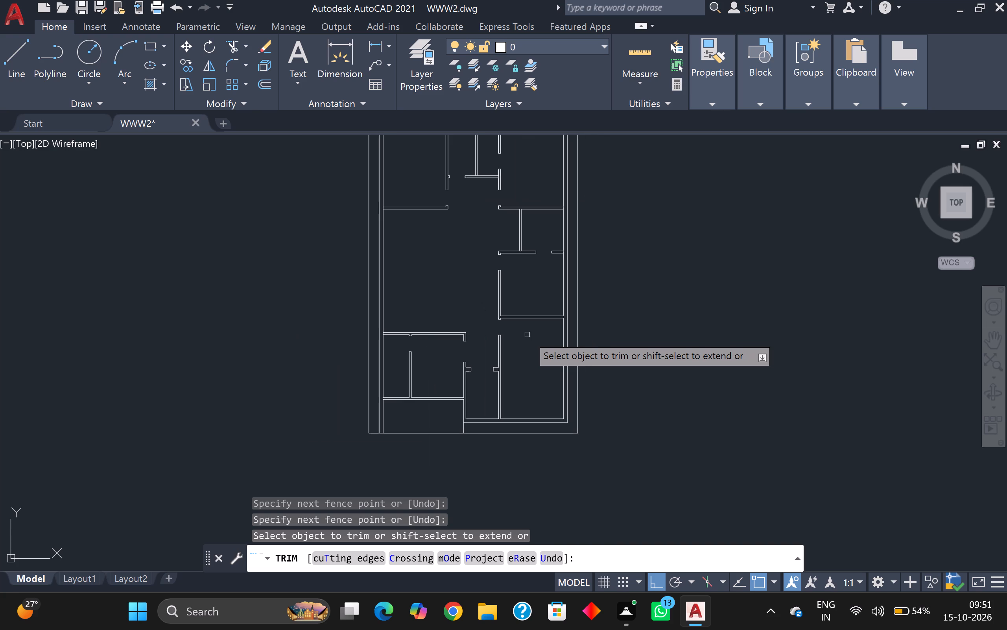
{"action": "scroll", "coordinate": [527, 335], "scroll_direction": "up", "scroll_amount": 1}
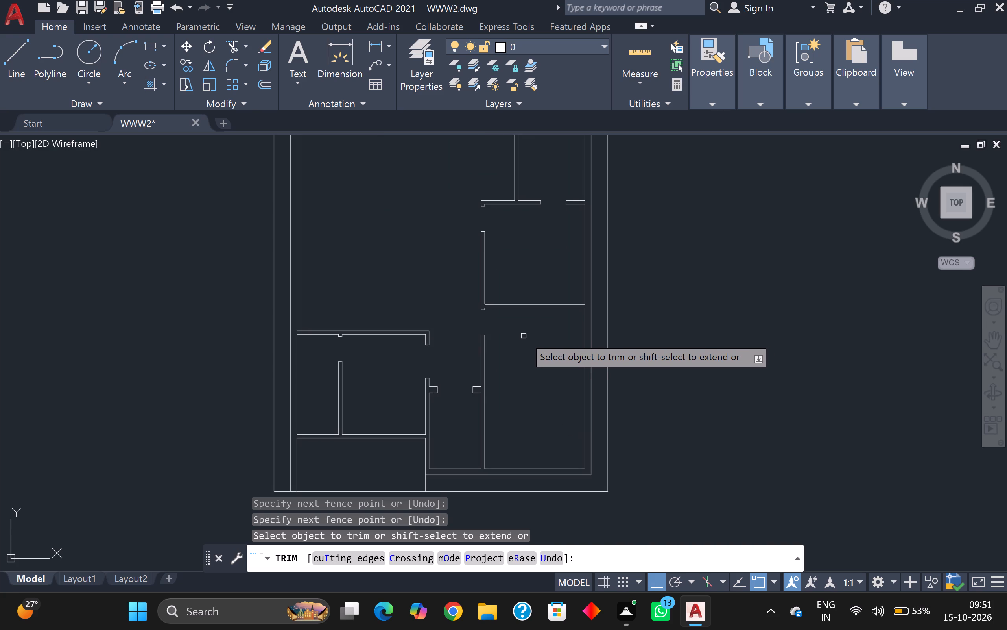
{"action": "scroll", "coordinate": [524, 335], "scroll_direction": "up", "scroll_amount": 1}
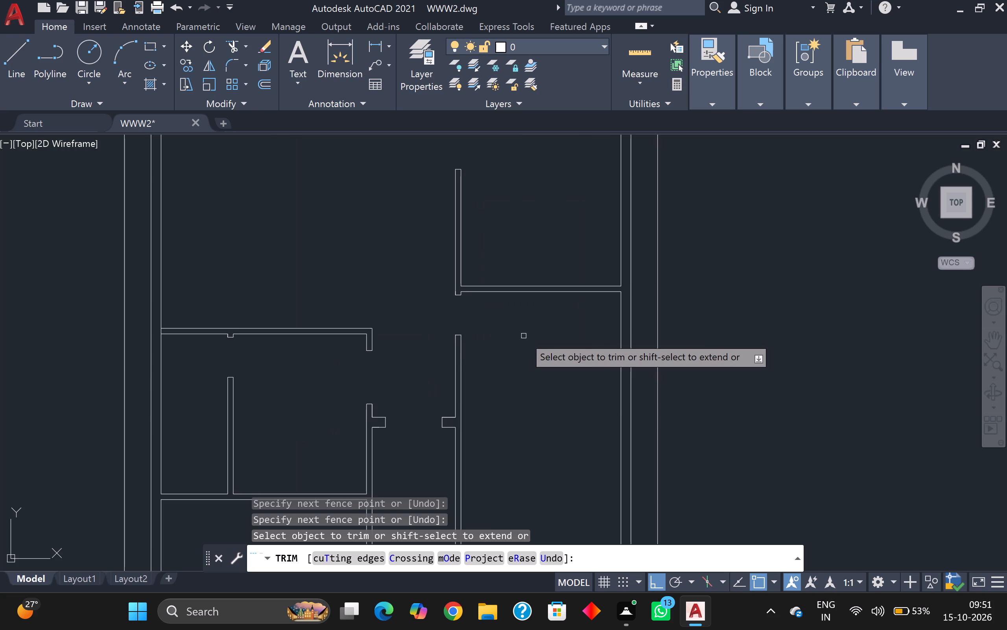
{"action": "scroll", "coordinate": [524, 336], "scroll_direction": "down", "scroll_amount": 2}
{"action": "scroll", "coordinate": [511, 333], "scroll_direction": "up", "scroll_amount": 3}
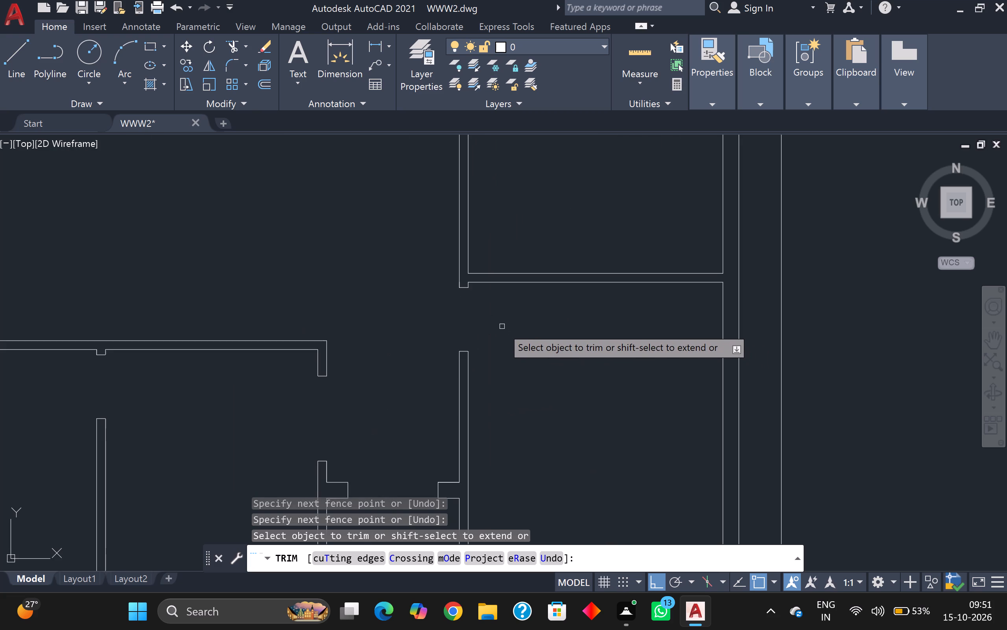
{"action": "scroll", "coordinate": [502, 326], "scroll_direction": "down", "scroll_amount": 2}
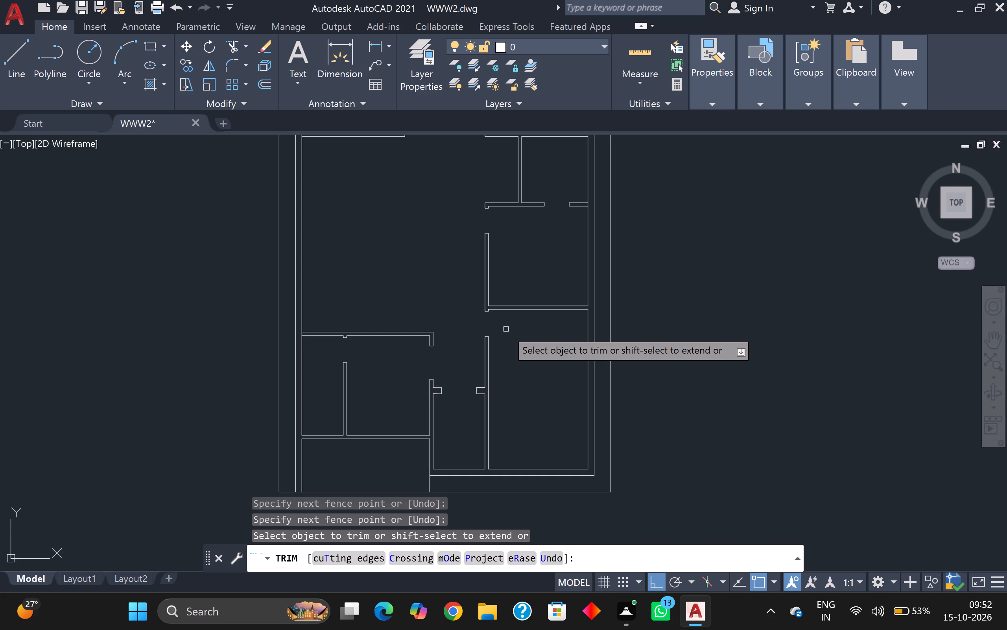
{"action": "scroll", "coordinate": [507, 328], "scroll_direction": "down", "scroll_amount": 4}
{"action": "scroll", "coordinate": [507, 328], "scroll_direction": "up", "scroll_amount": 2}
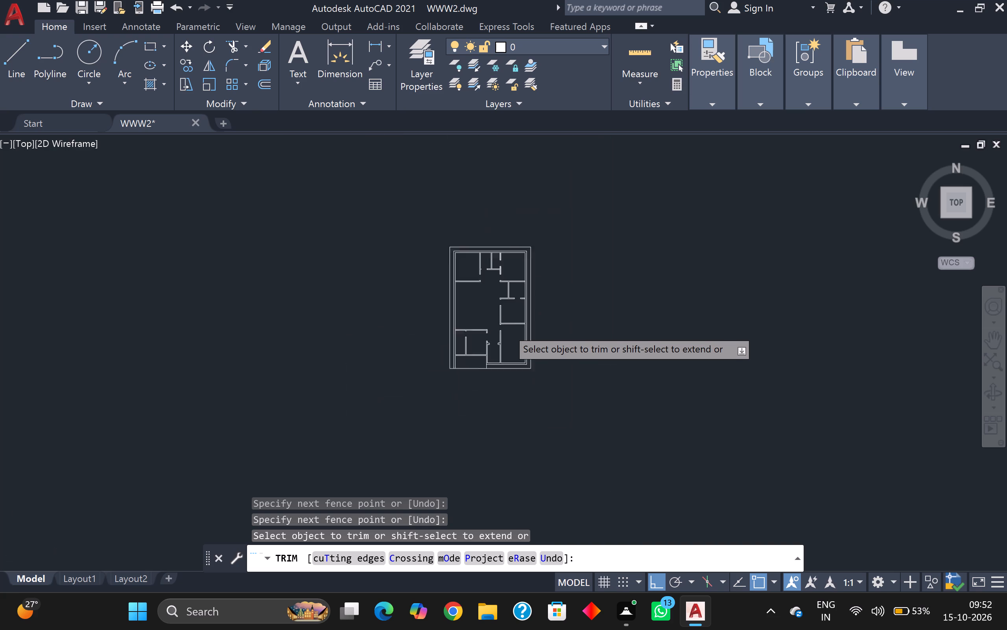
{"action": "scroll", "coordinate": [485, 292], "scroll_direction": "up", "scroll_amount": 2}
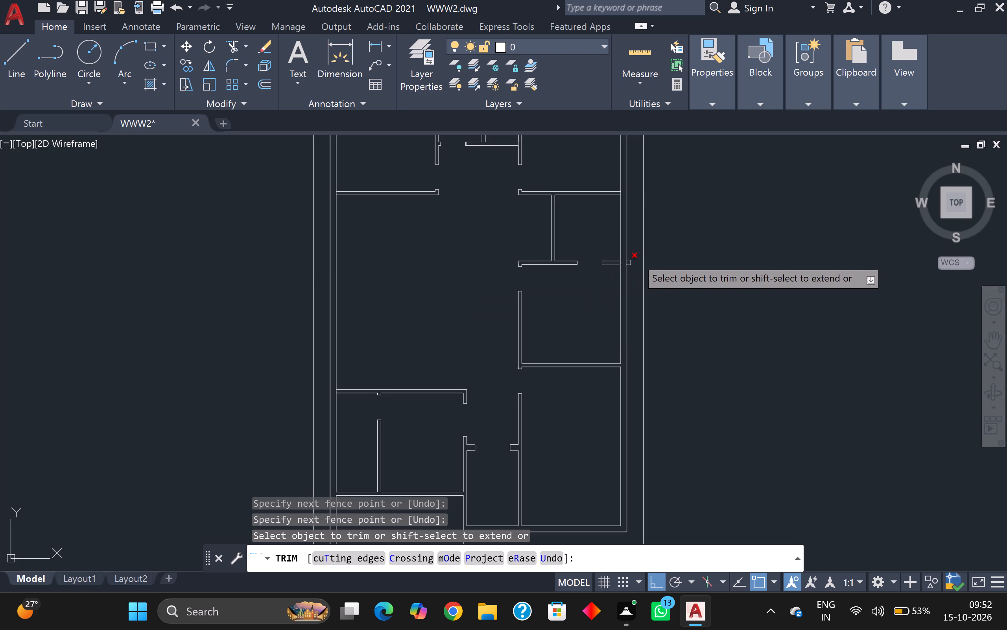
{"action": "scroll", "coordinate": [638, 252], "scroll_direction": "down", "scroll_amount": 2}
{"action": "scroll", "coordinate": [608, 374], "scroll_direction": "up", "scroll_amount": 4}
{"action": "scroll", "coordinate": [573, 317], "scroll_direction": "up", "scroll_amount": 2}
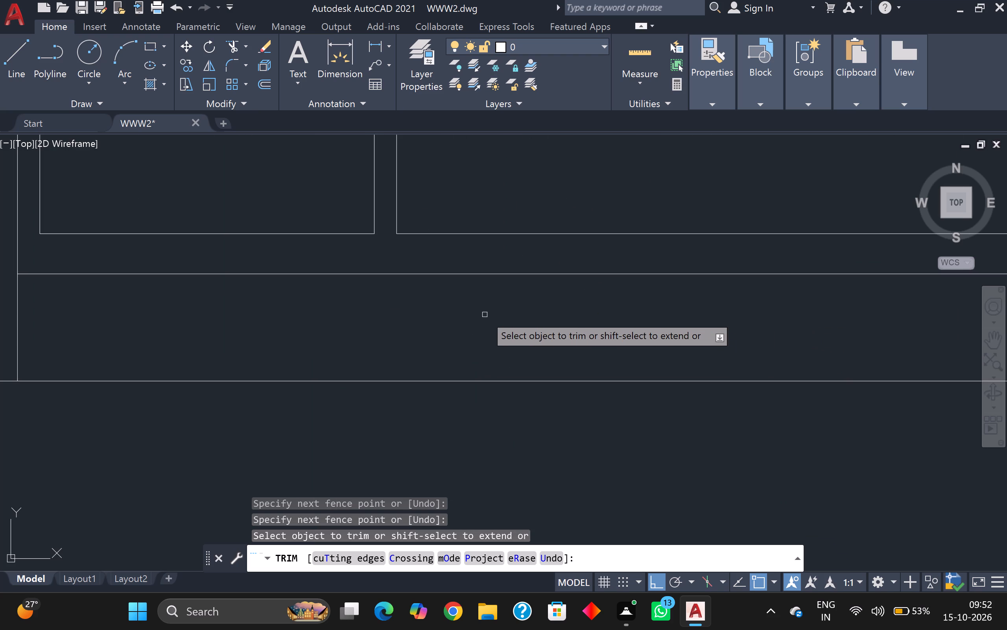
{"action": "scroll", "coordinate": [485, 315], "scroll_direction": "down", "scroll_amount": 4}
{"action": "scroll", "coordinate": [485, 318], "scroll_direction": "up", "scroll_amount": 1}
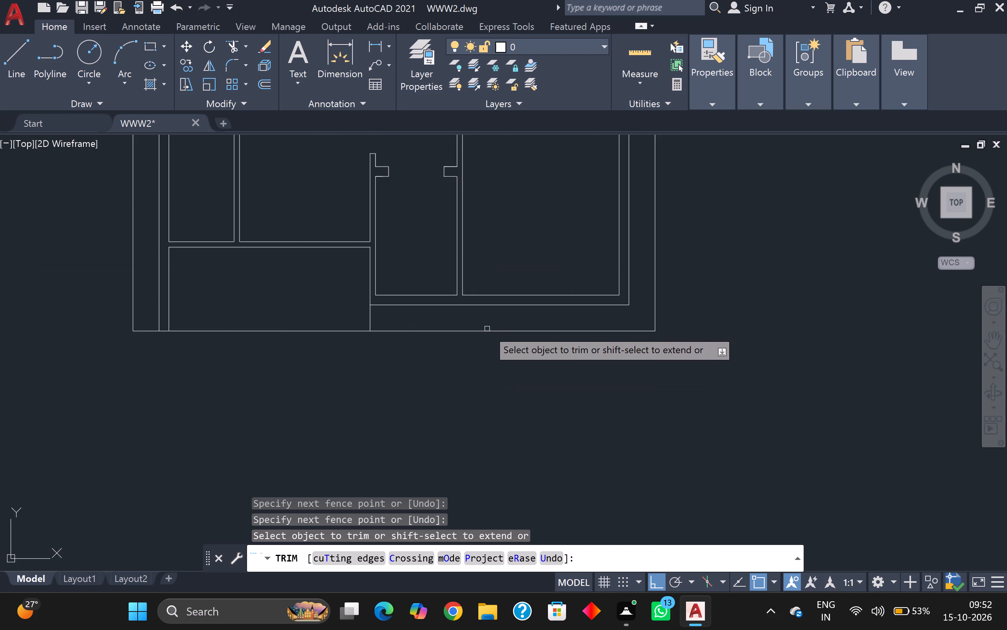
{"action": "scroll", "coordinate": [487, 329], "scroll_direction": "up", "scroll_amount": 3}
{"action": "scroll", "coordinate": [487, 329], "scroll_direction": "down", "scroll_amount": 2}
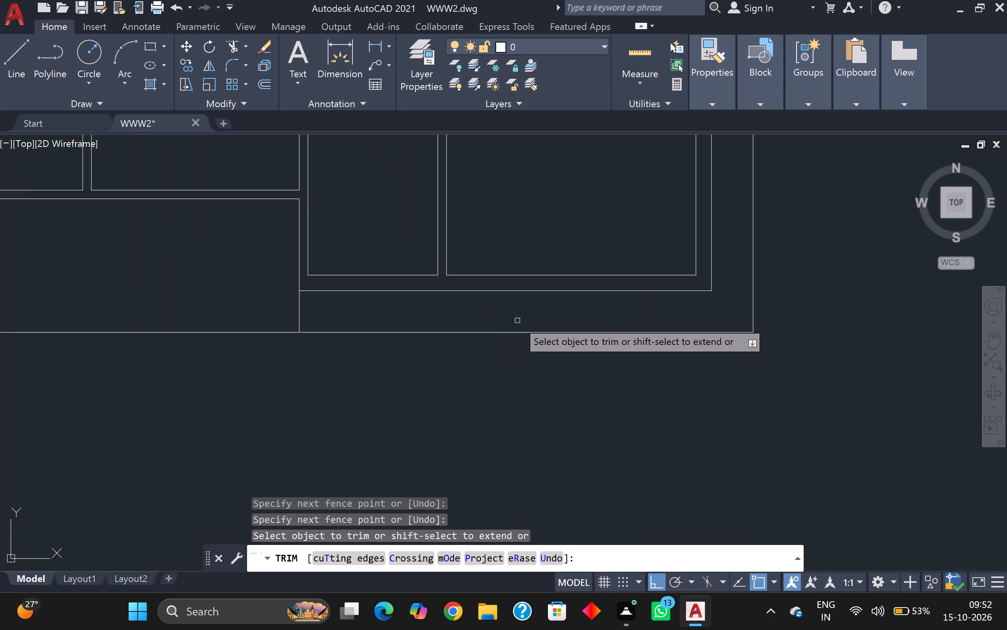
{"action": "scroll", "coordinate": [722, 312], "scroll_direction": "up", "scroll_amount": 2}
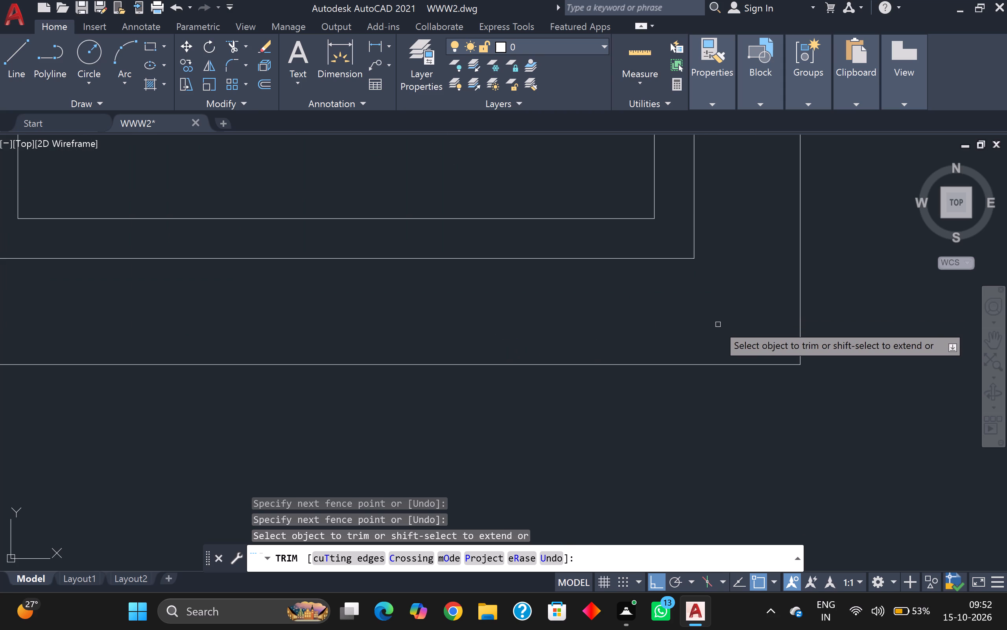
{"action": "key", "text": "Escape"}
Draw a line from the outer wall's bottom-right outer corner 2' left along the wall, continuing straight down to the outer boundary line.
{"action": "key", "text": "l"}
{"action": "key", "text": "Return"}
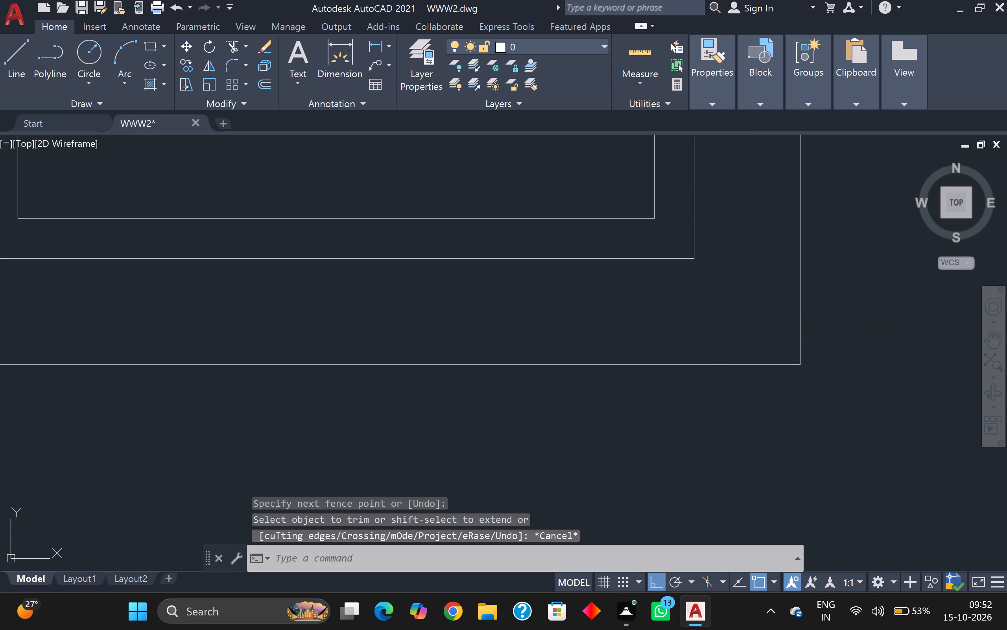
{"action": "left_click", "coordinate": [691, 259]}
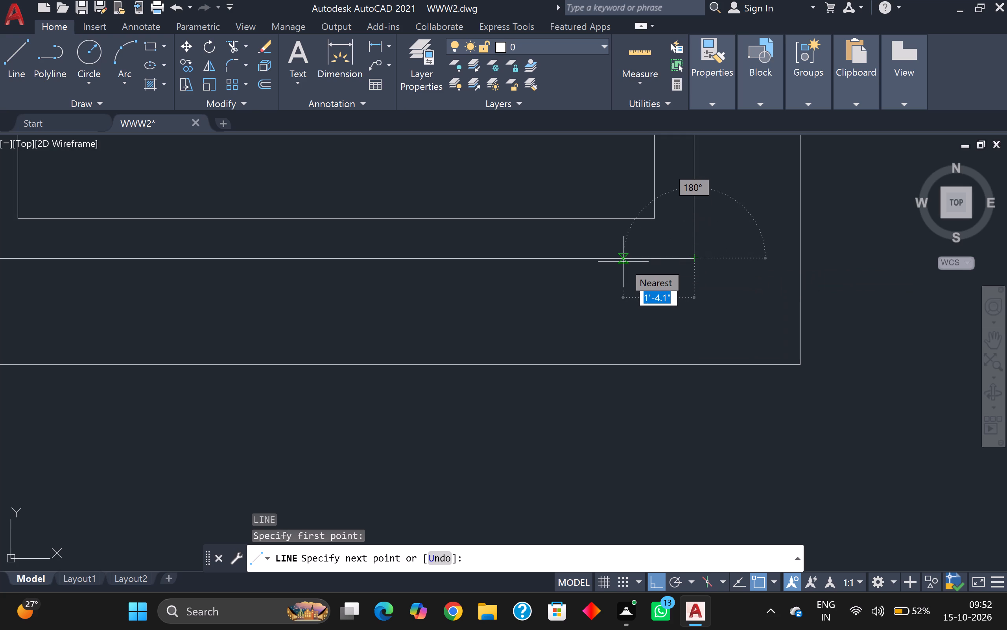
{"action": "type", "text": "2'"}
{"action": "key", "text": "Return"}
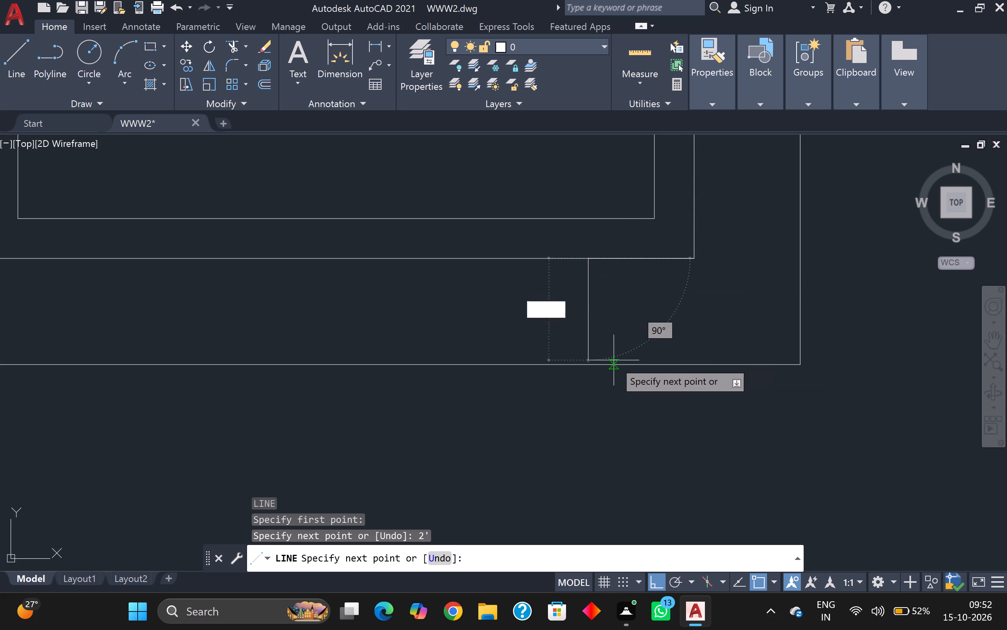
{"action": "scroll", "coordinate": [614, 362], "scroll_direction": "up", "scroll_amount": 1}
{"action": "left_click", "coordinate": [572, 362]}
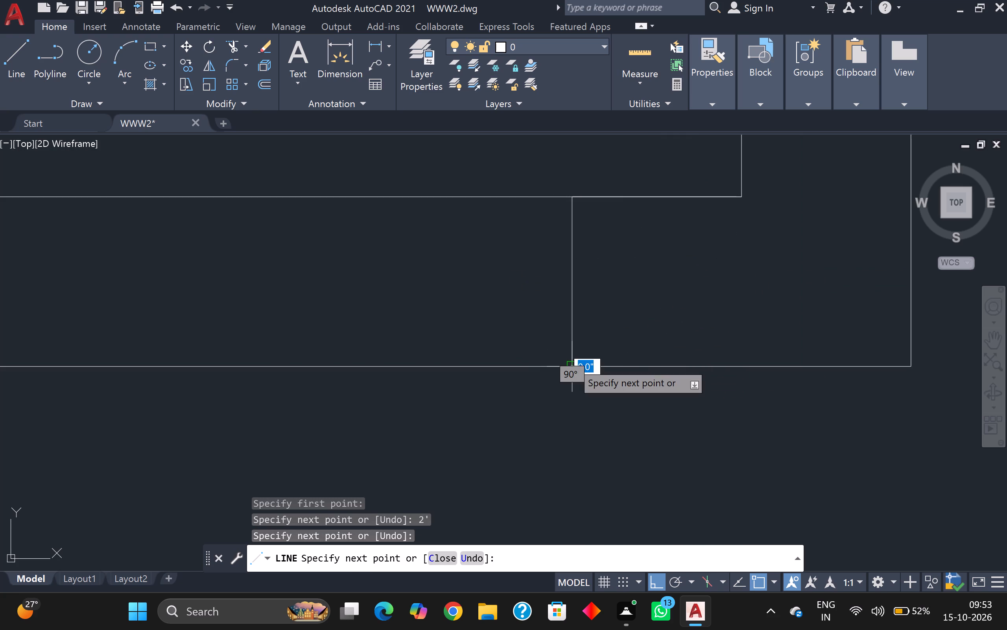
{"action": "key", "text": "Escape"}
Examine the strip between the bottom outer wall and the boundary line around the new vertical line.
{"action": "scroll", "coordinate": [495, 333], "scroll_direction": "down", "scroll_amount": 6}
{"action": "scroll", "coordinate": [430, 329], "scroll_direction": "down", "scroll_amount": 3}
{"action": "scroll", "coordinate": [417, 337], "scroll_direction": "up", "scroll_amount": 5}
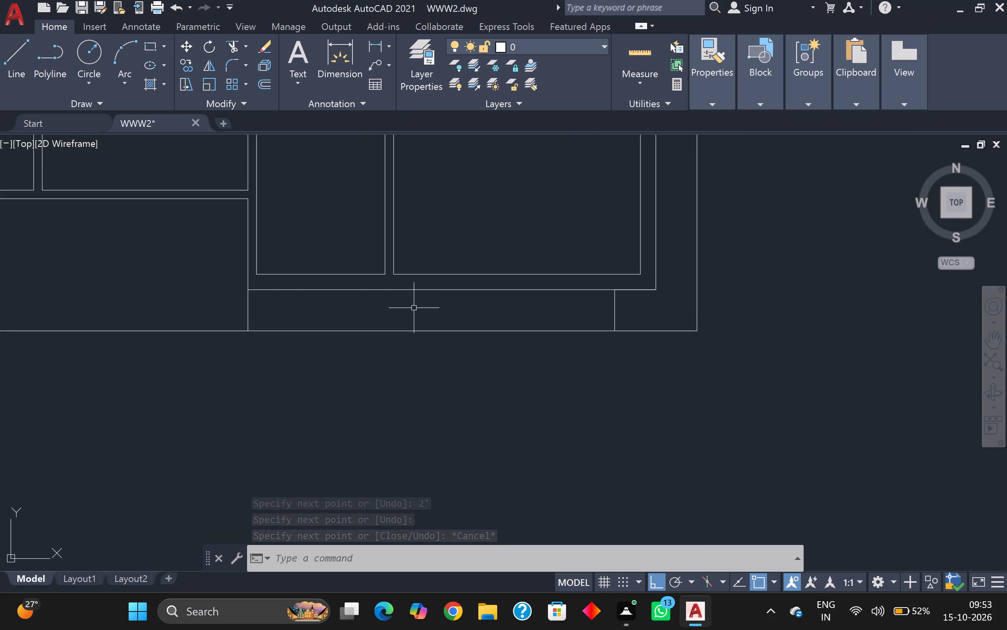
{"action": "scroll", "coordinate": [414, 308], "scroll_direction": "down", "scroll_amount": 4}
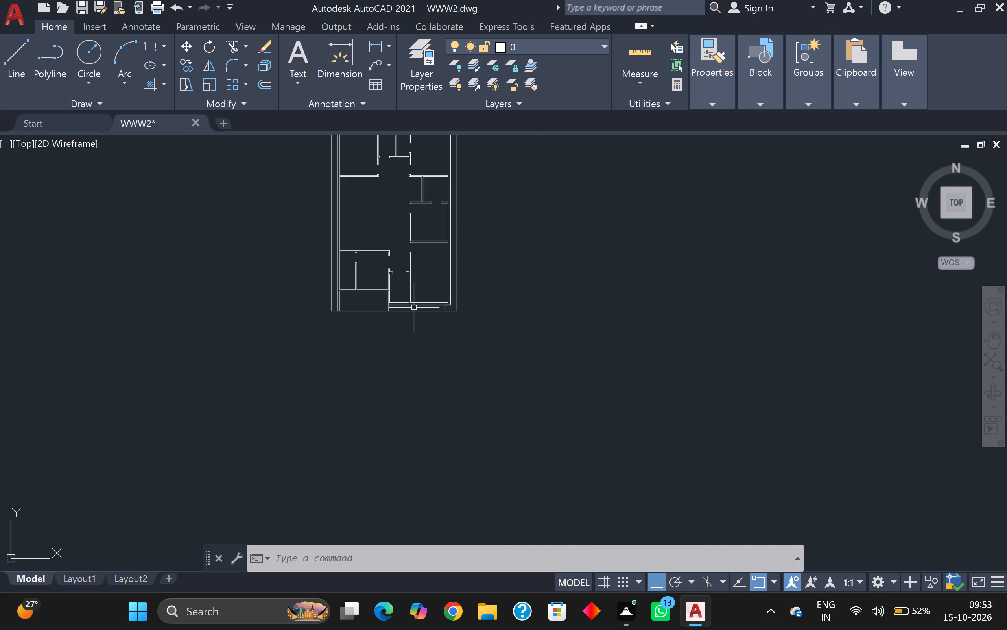
{"action": "scroll", "coordinate": [414, 308], "scroll_direction": "up", "scroll_amount": 2}
{"action": "scroll", "coordinate": [365, 292], "scroll_direction": "up", "scroll_amount": 1}
{"action": "scroll", "coordinate": [398, 294], "scroll_direction": "up", "scroll_amount": 2}
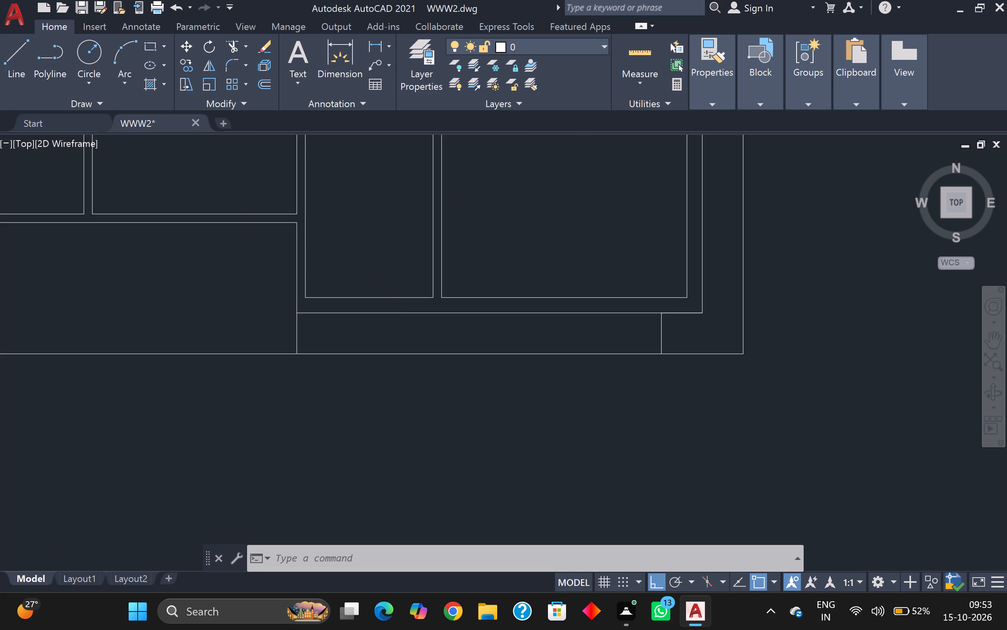
{"action": "scroll", "coordinate": [401, 293], "scroll_direction": "down", "scroll_amount": 3}
{"action": "scroll", "coordinate": [402, 291], "scroll_direction": "up", "scroll_amount": 2}
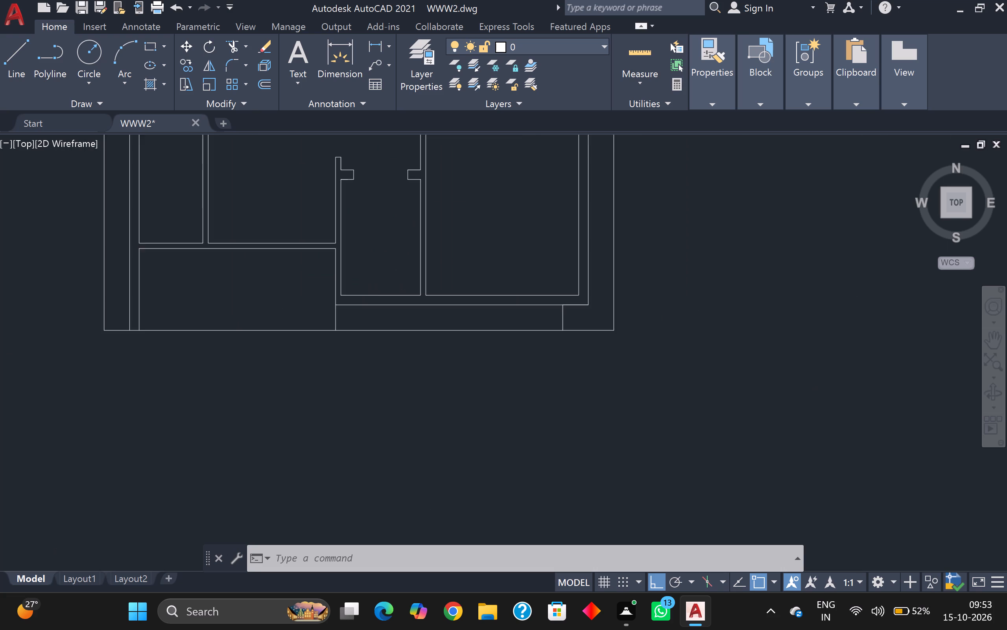
{"action": "scroll", "coordinate": [445, 291], "scroll_direction": "up", "scroll_amount": 1}
{"action": "scroll", "coordinate": [445, 291], "scroll_direction": "down", "scroll_amount": 3}
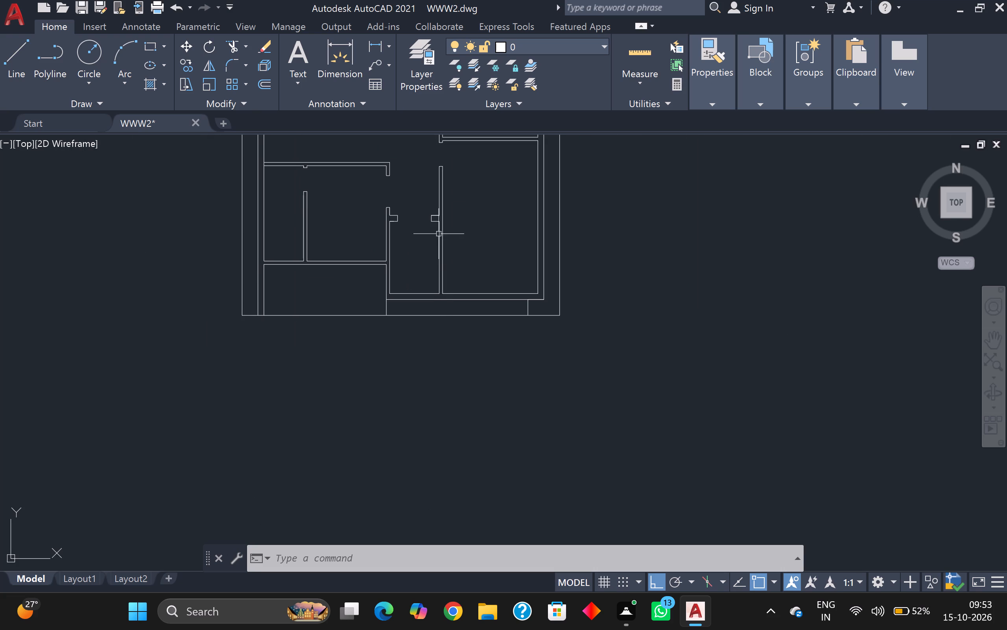
Extend the narrow passage's two side wall lines down to the bottom outer wall line and trim the inner wall line between them.
{"action": "left_click", "coordinate": [235, 48]}
{"action": "scroll", "coordinate": [382, 375], "scroll_direction": "up", "scroll_amount": 2}
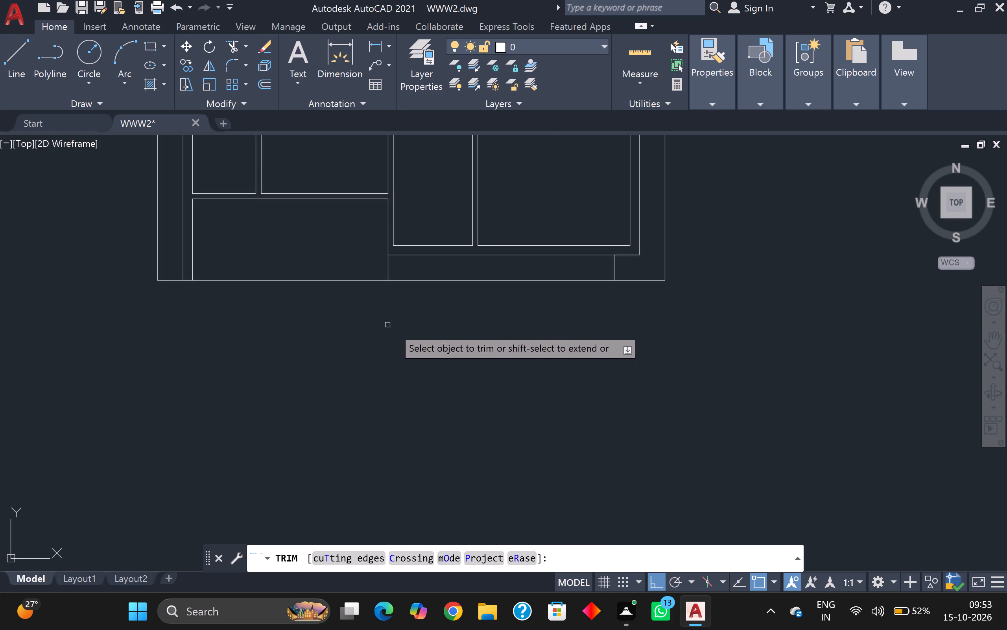
{"action": "scroll", "coordinate": [538, 291], "scroll_direction": "up", "scroll_amount": 1}
{"action": "middle_click_drag", "start_coordinate": [491, 260], "coordinate": [524, 359]}
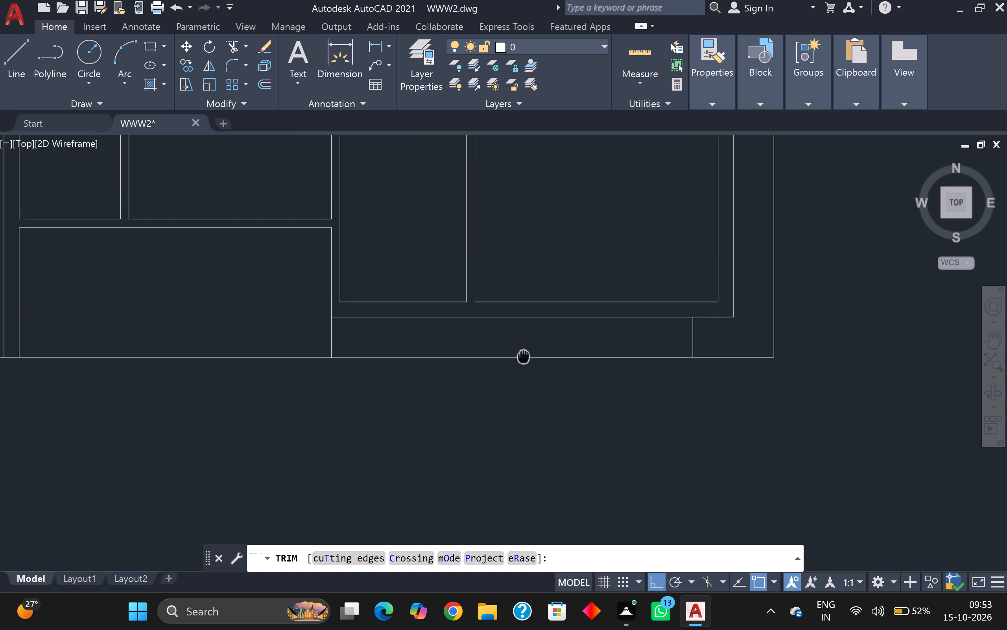
{"action": "middle_click_drag", "start_coordinate": [524, 359], "coordinate": [524, 360]}
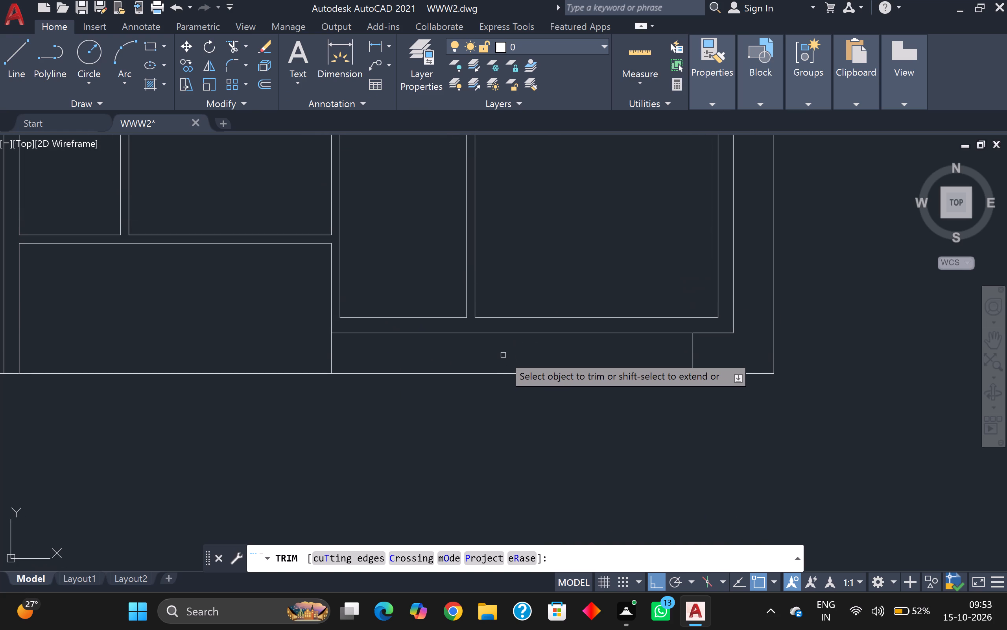
{"action": "middle_click_drag", "start_coordinate": [430, 261], "coordinate": [431, 261]}
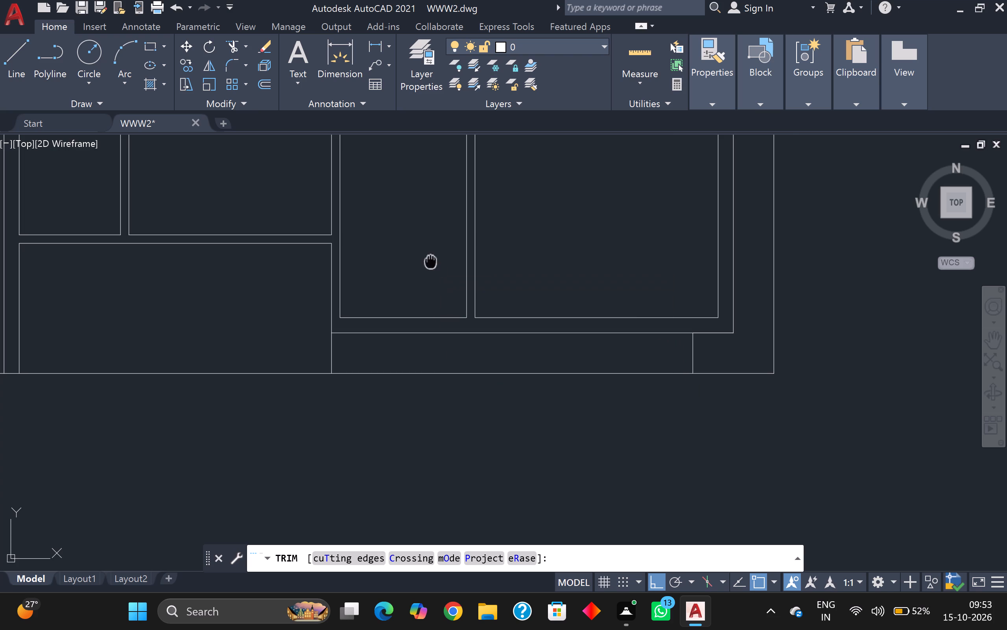
{"action": "middle_click_drag", "start_coordinate": [431, 261], "coordinate": [449, 343]}
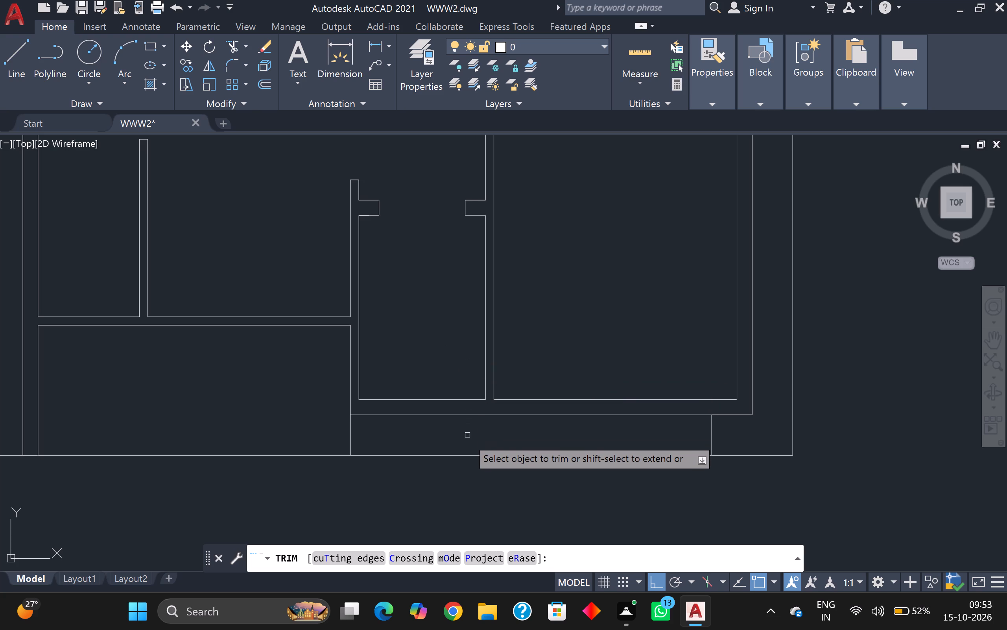
{"action": "scroll", "coordinate": [471, 416], "scroll_direction": "up", "scroll_amount": 1}
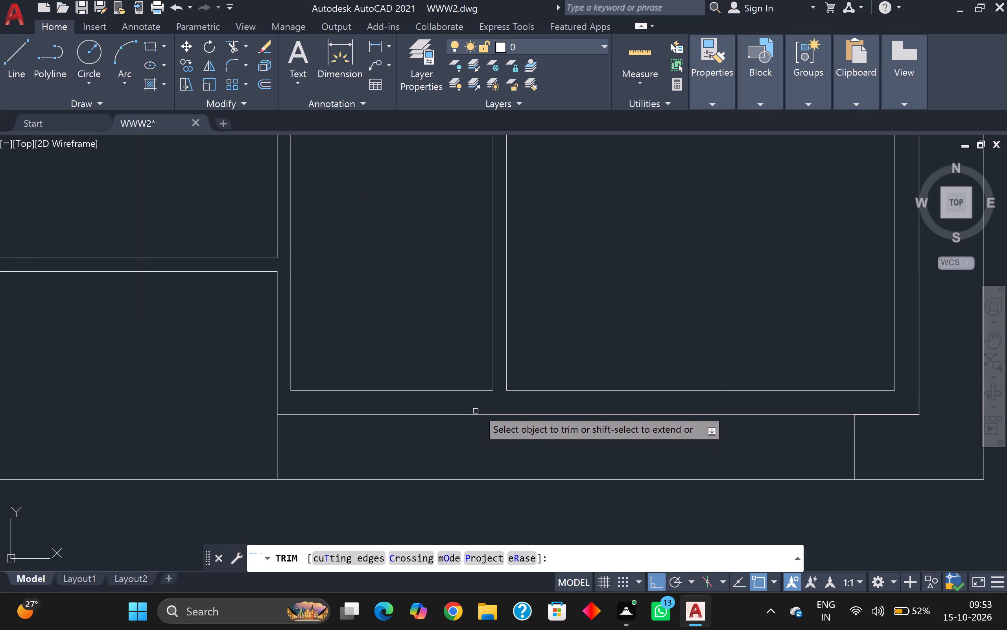
{"action": "scroll", "coordinate": [478, 407], "scroll_direction": "up", "scroll_amount": 1}
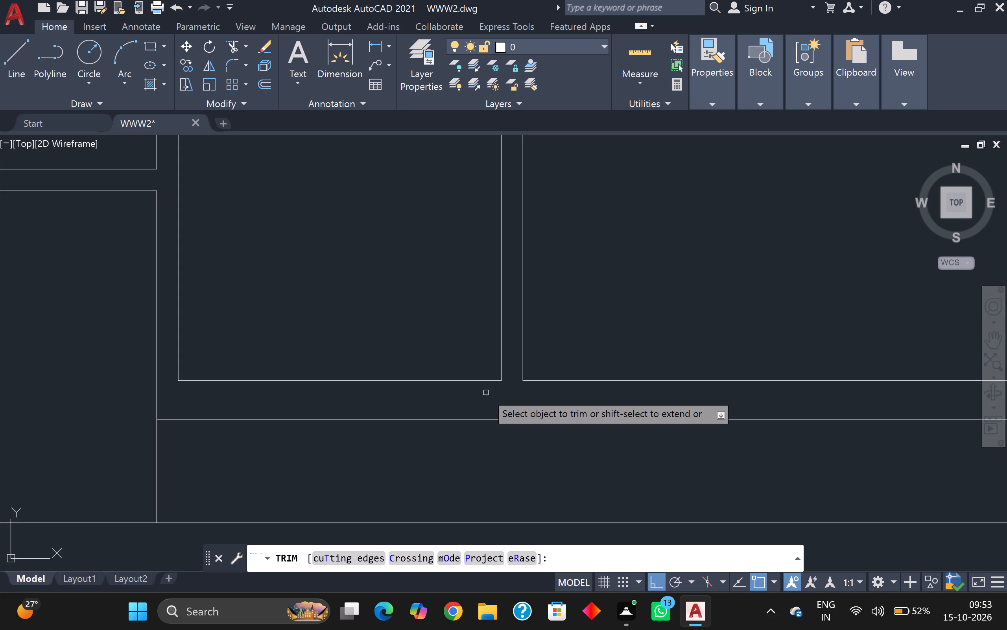
{"action": "left_click", "coordinate": [501, 359], "text": "shift"}
{"action": "scroll", "coordinate": [412, 378], "scroll_direction": "down", "scroll_amount": 2}
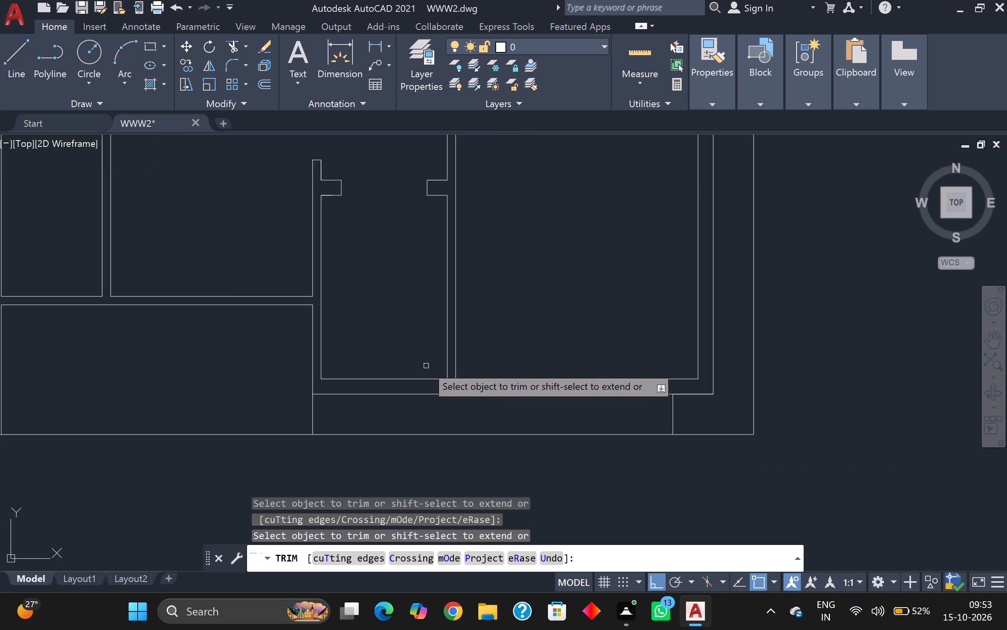
{"action": "left_click", "coordinate": [404, 380]}
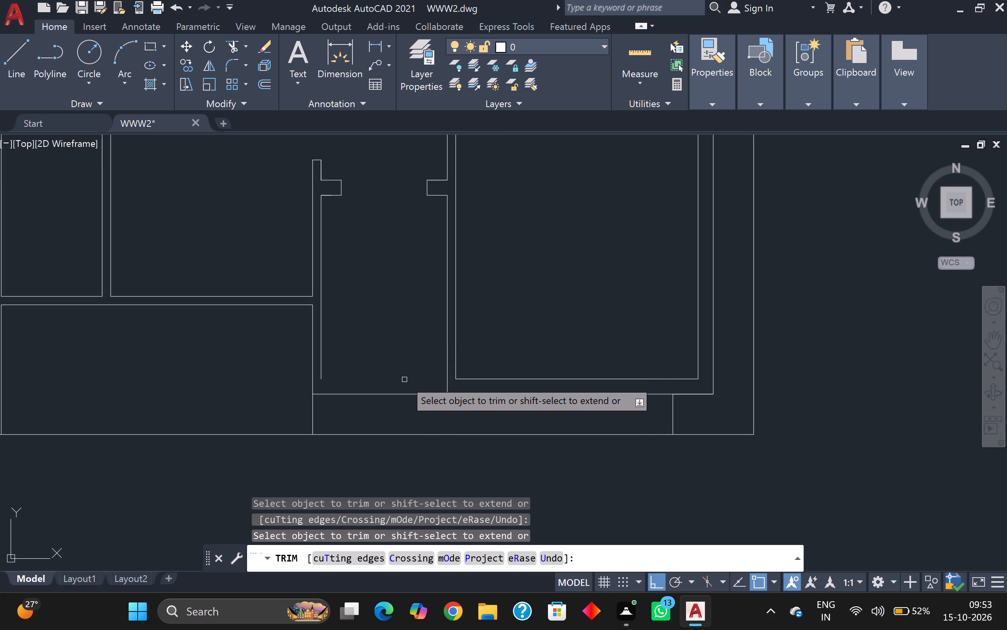
{"action": "scroll", "coordinate": [385, 383], "scroll_direction": "up", "scroll_amount": 1}
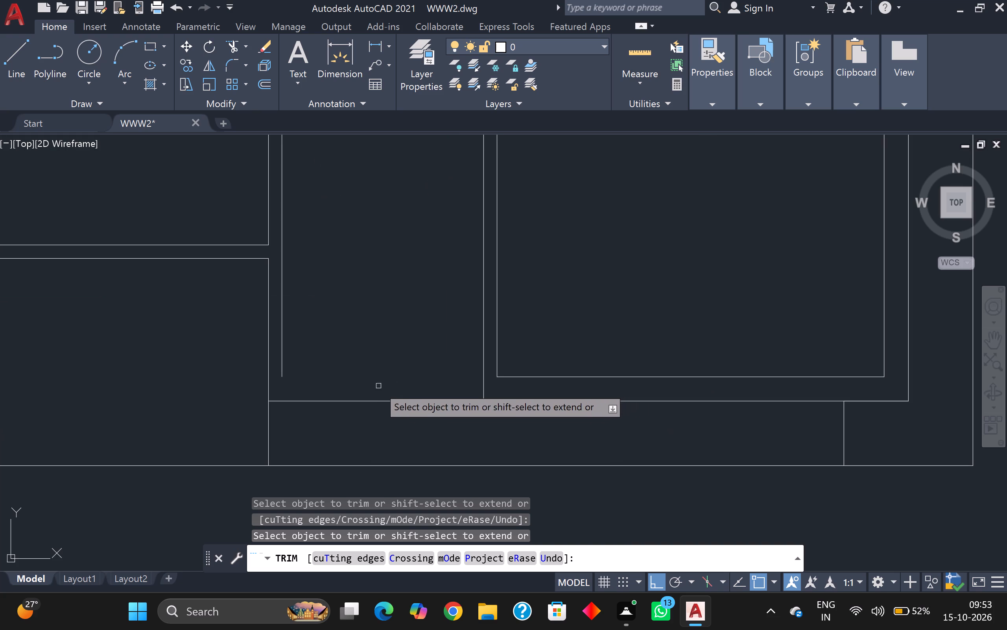
{"action": "left_click", "coordinate": [282, 364], "text": "shift"}
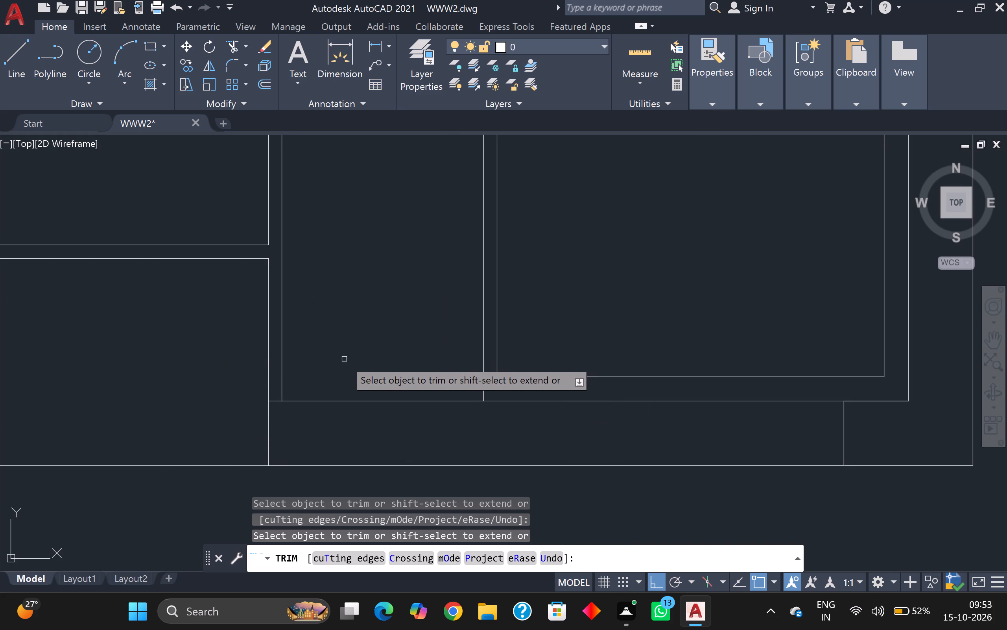
{"action": "scroll", "coordinate": [345, 359], "scroll_direction": "down", "scroll_amount": 2}
{"action": "scroll", "coordinate": [348, 354], "scroll_direction": "up", "scroll_amount": 1}
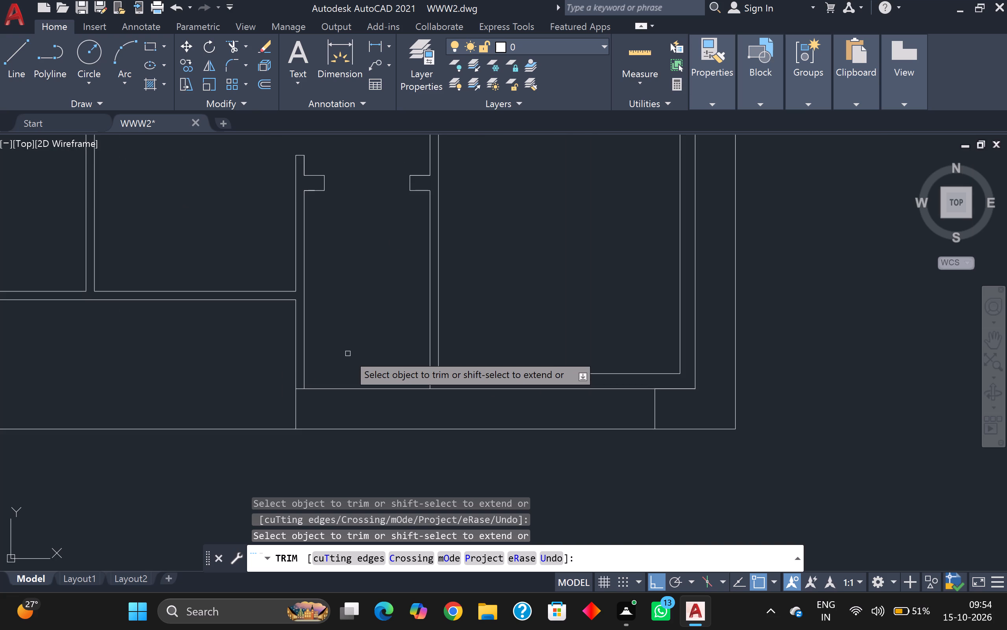
{"action": "key", "text": "Escape"}
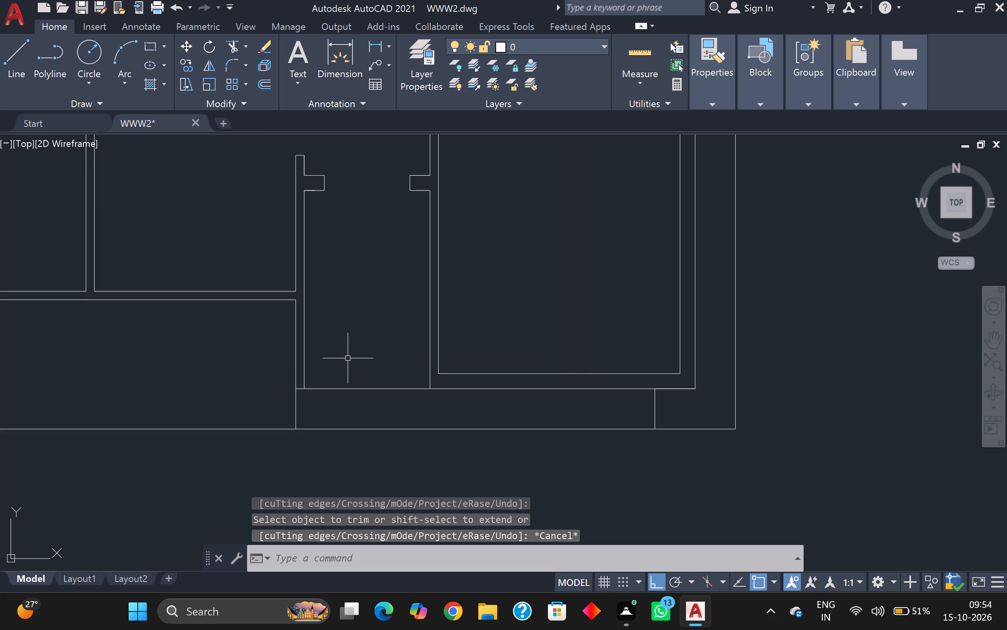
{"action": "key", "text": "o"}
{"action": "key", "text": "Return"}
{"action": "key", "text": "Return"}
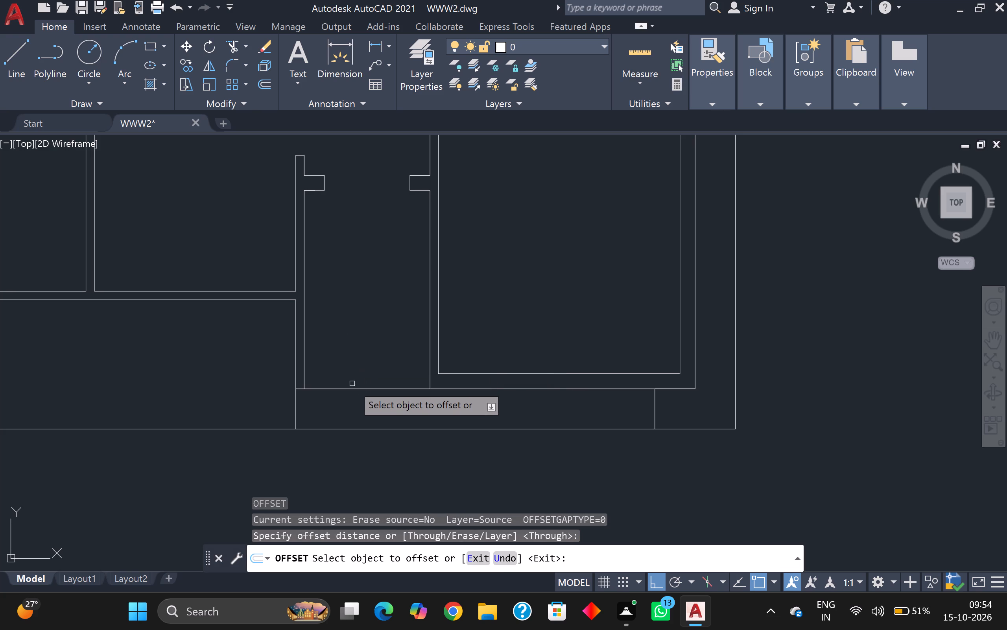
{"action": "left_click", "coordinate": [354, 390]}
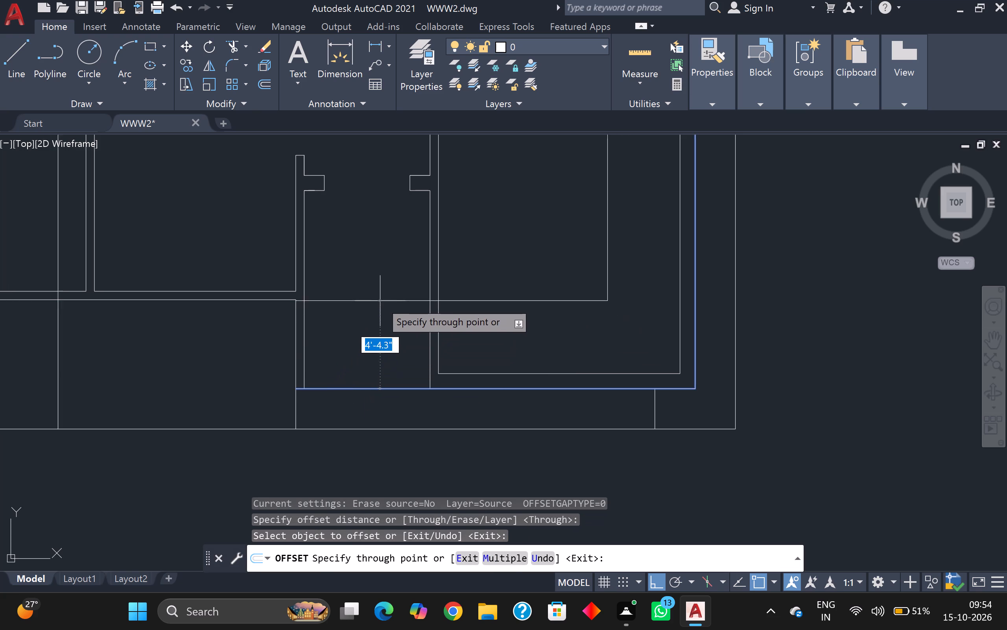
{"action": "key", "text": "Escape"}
Draw a line from the passage's bottom-left corner 10" up its left side, continuing straight across to the right side wall line.
{"action": "scroll", "coordinate": [376, 393], "scroll_direction": "up", "scroll_amount": 2}
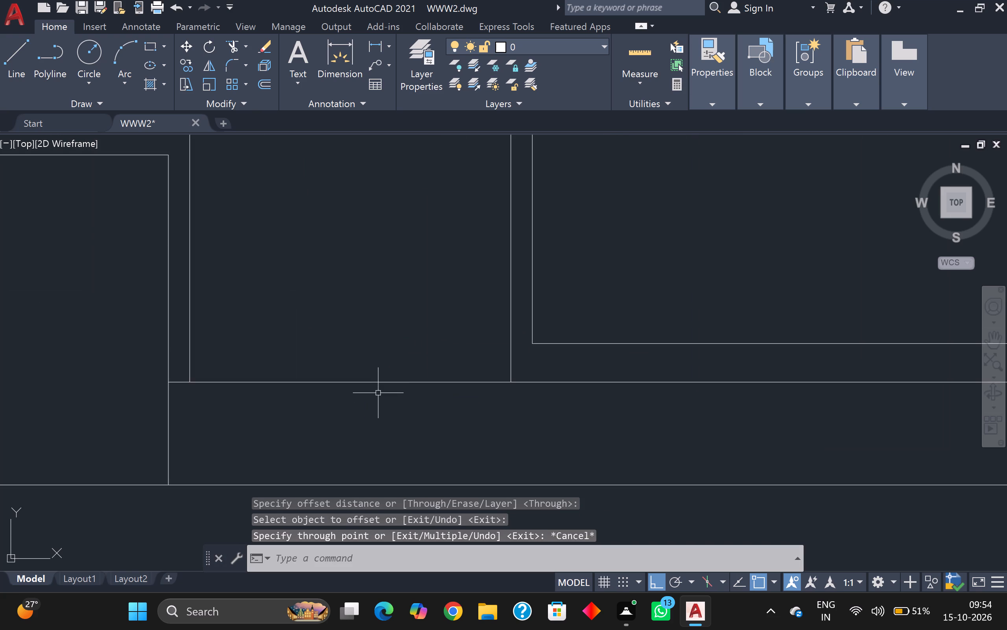
{"action": "scroll", "coordinate": [428, 376], "scroll_direction": "up", "scroll_amount": 2}
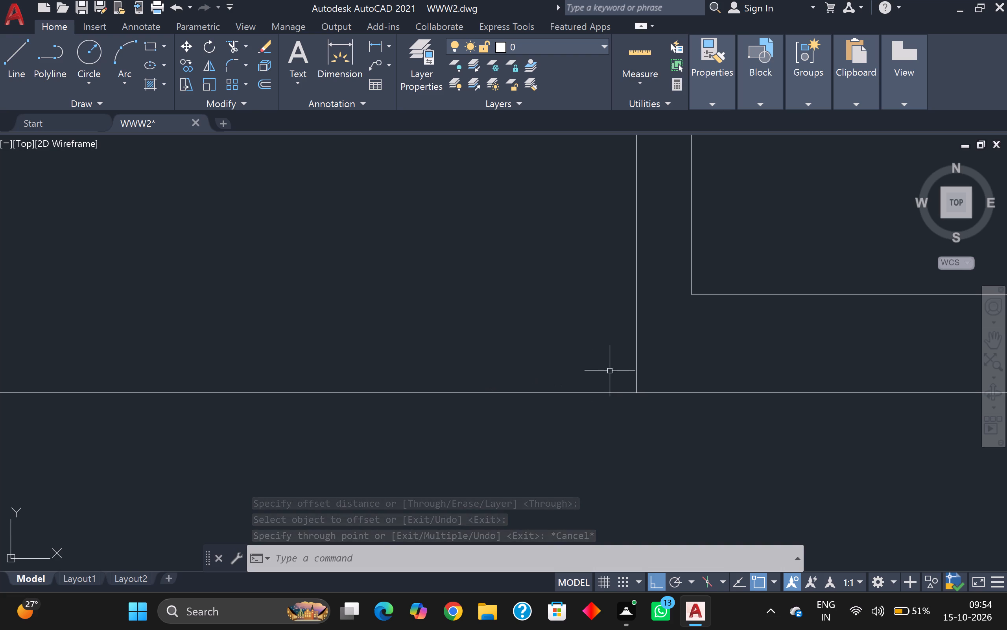
{"action": "scroll", "coordinate": [560, 393], "scroll_direction": "up", "scroll_amount": 2}
{"action": "scroll", "coordinate": [559, 376], "scroll_direction": "down", "scroll_amount": 2}
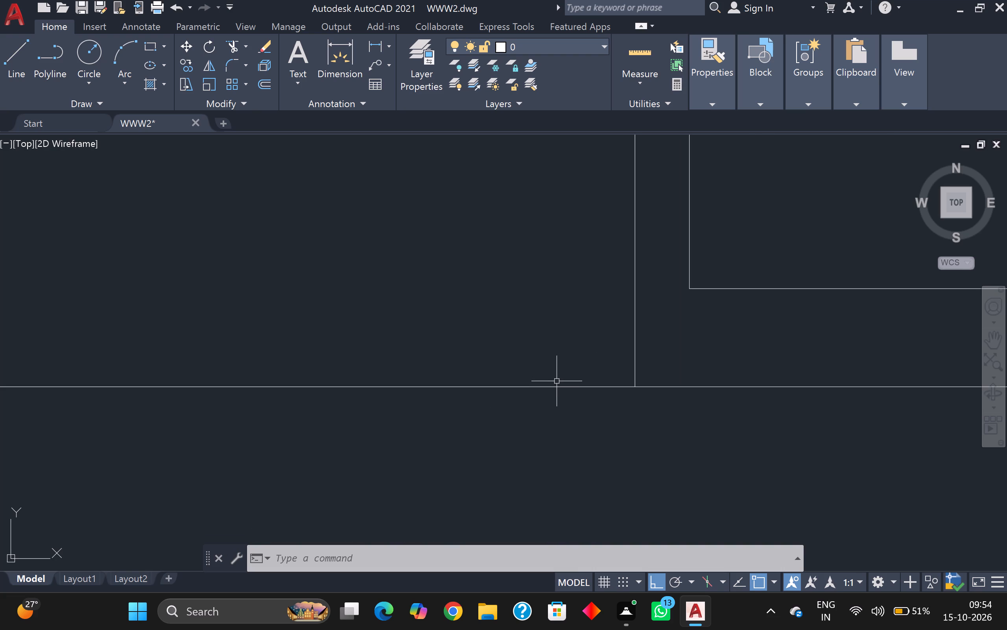
{"action": "scroll", "coordinate": [556, 383], "scroll_direction": "down", "scroll_amount": 3}
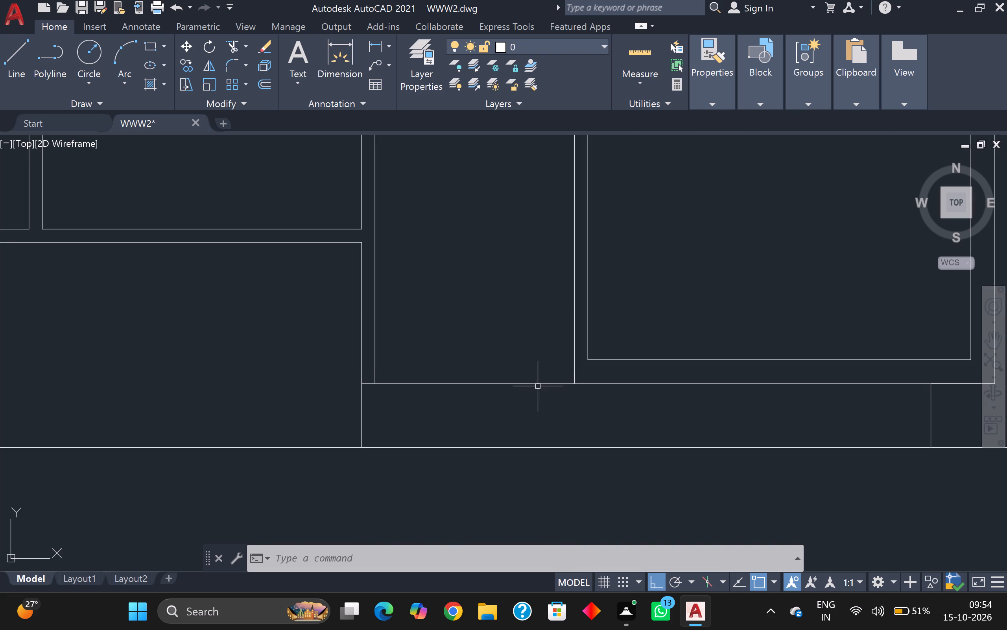
{"action": "key", "text": "l"}
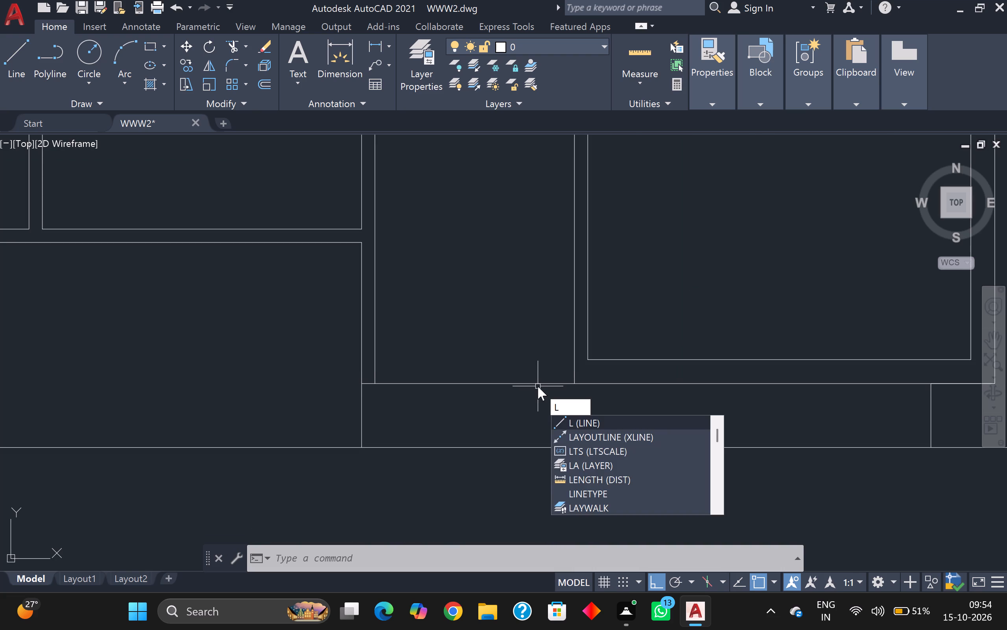
{"action": "key", "text": "Return"}
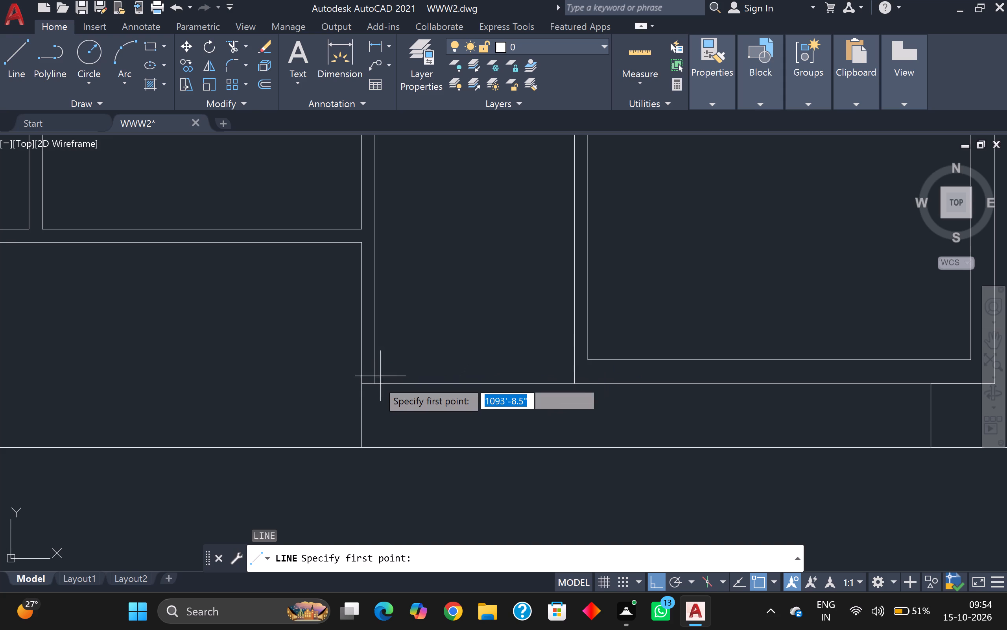
{"action": "left_click", "coordinate": [377, 380]}
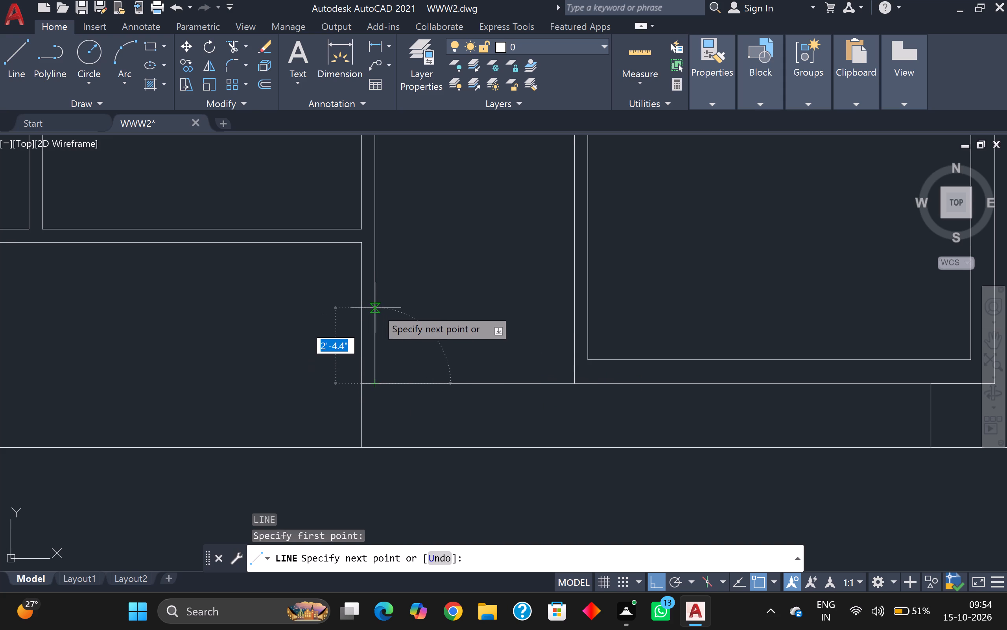
{"action": "type", "text": "10"}
{"action": "key", "text": "Return"}
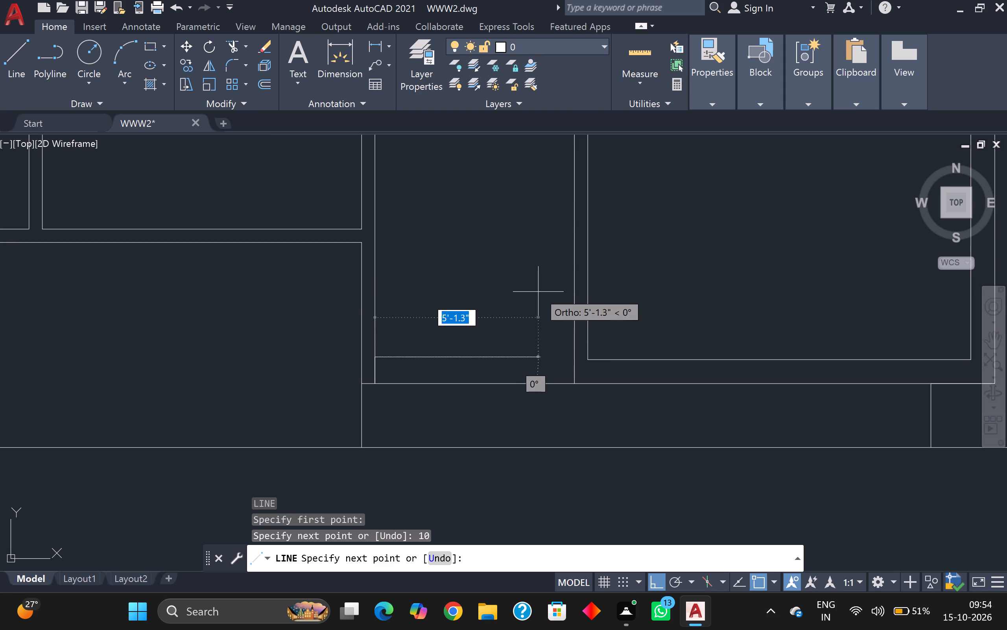
{"action": "scroll", "coordinate": [550, 330], "scroll_direction": "up", "scroll_amount": 2}
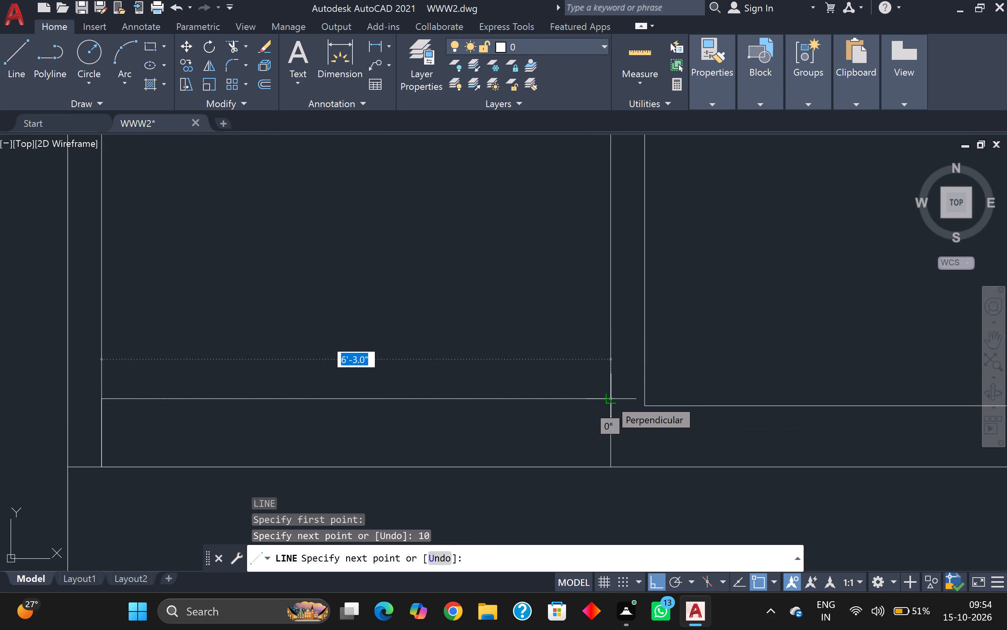
{"action": "left_click", "coordinate": [609, 399]}
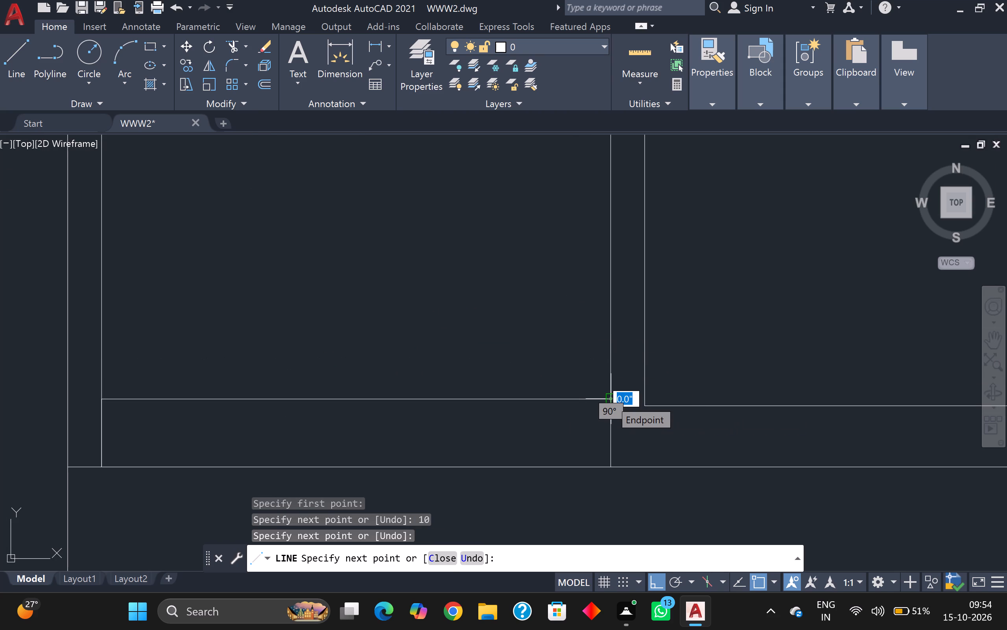
{"action": "key", "text": "Escape"}
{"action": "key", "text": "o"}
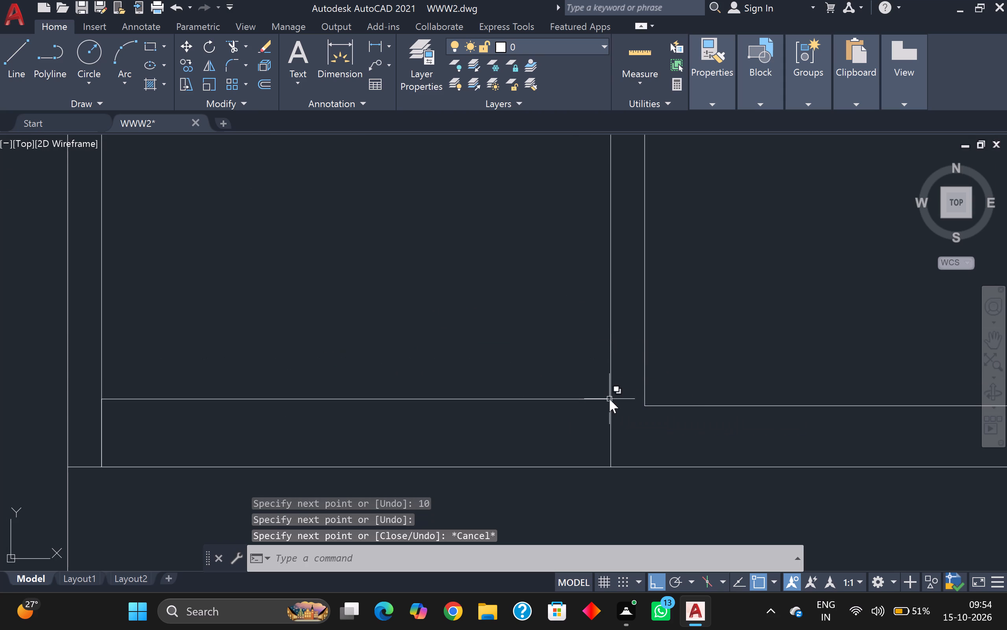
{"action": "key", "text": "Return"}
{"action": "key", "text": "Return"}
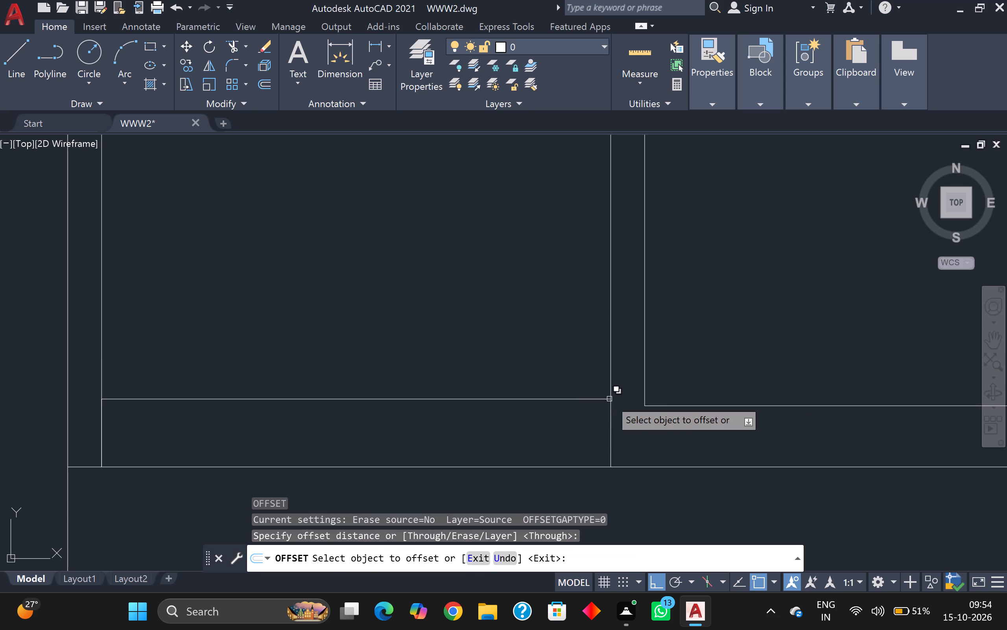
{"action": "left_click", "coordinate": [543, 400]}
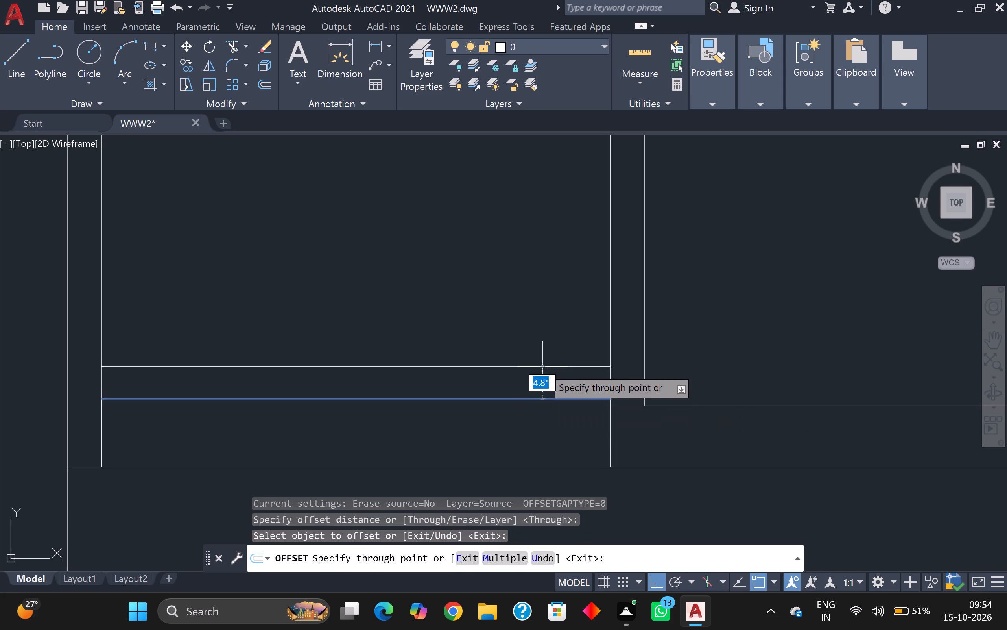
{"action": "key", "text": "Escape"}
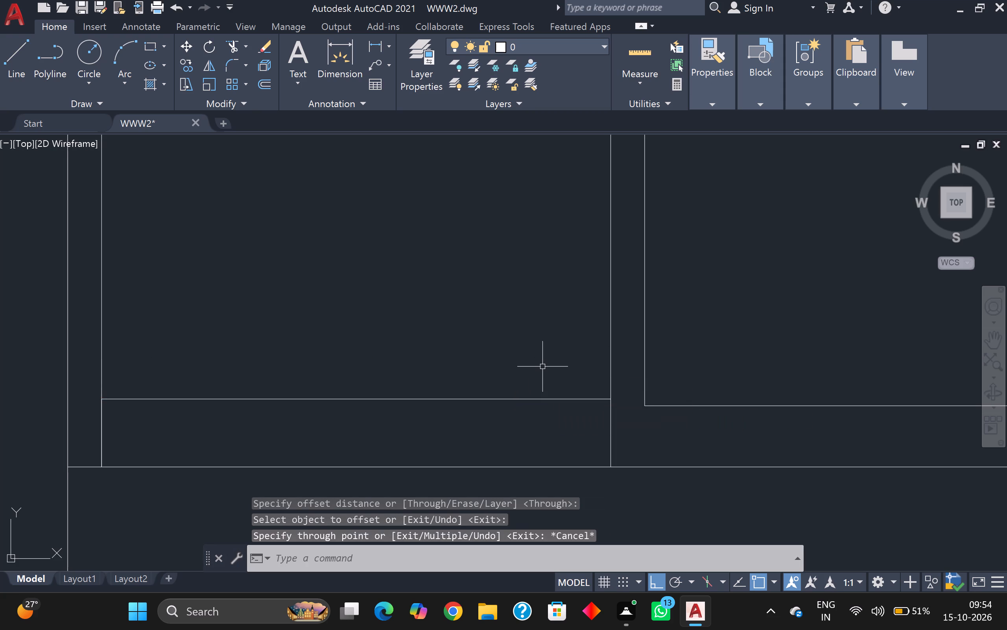
Offset the line across the passage's bottom end upward at 10" spacing, making five copies up the passage.
{"action": "key", "text": "o"}
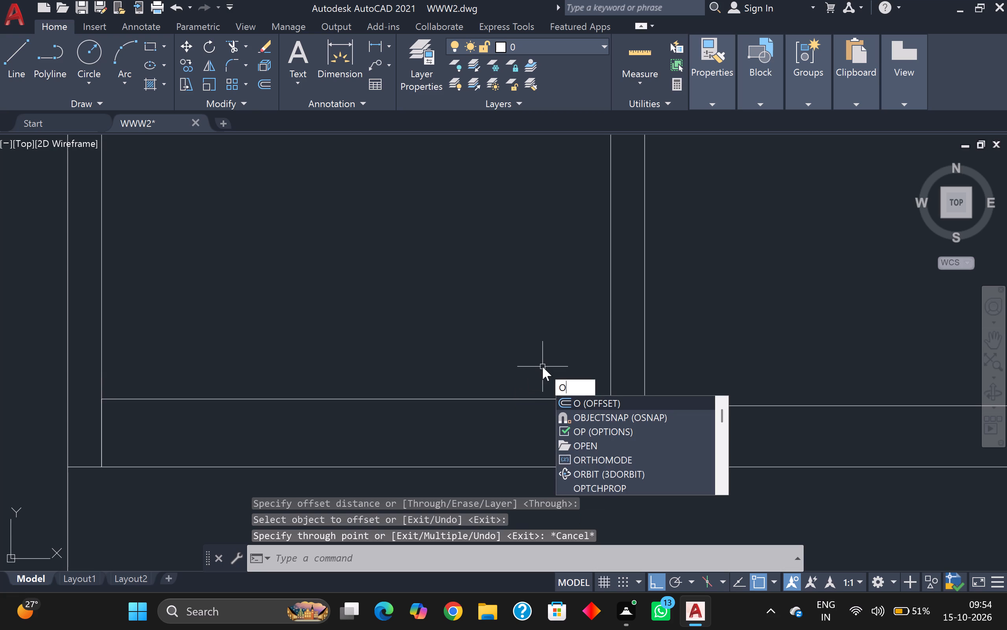
{"action": "key", "text": "Return"}
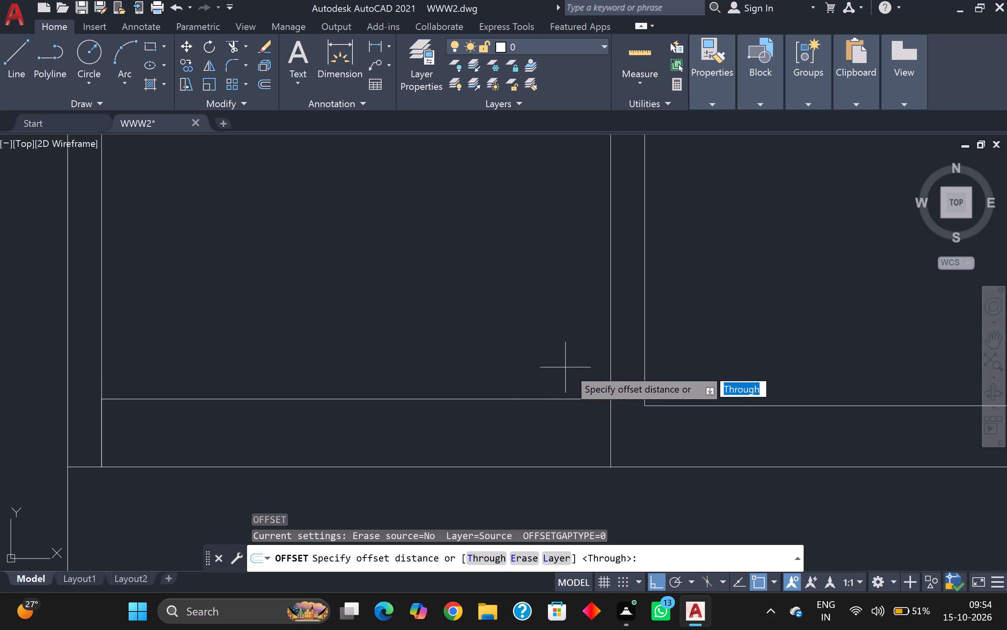
{"action": "type", "text": "10"}
{"action": "key", "text": "Return"}
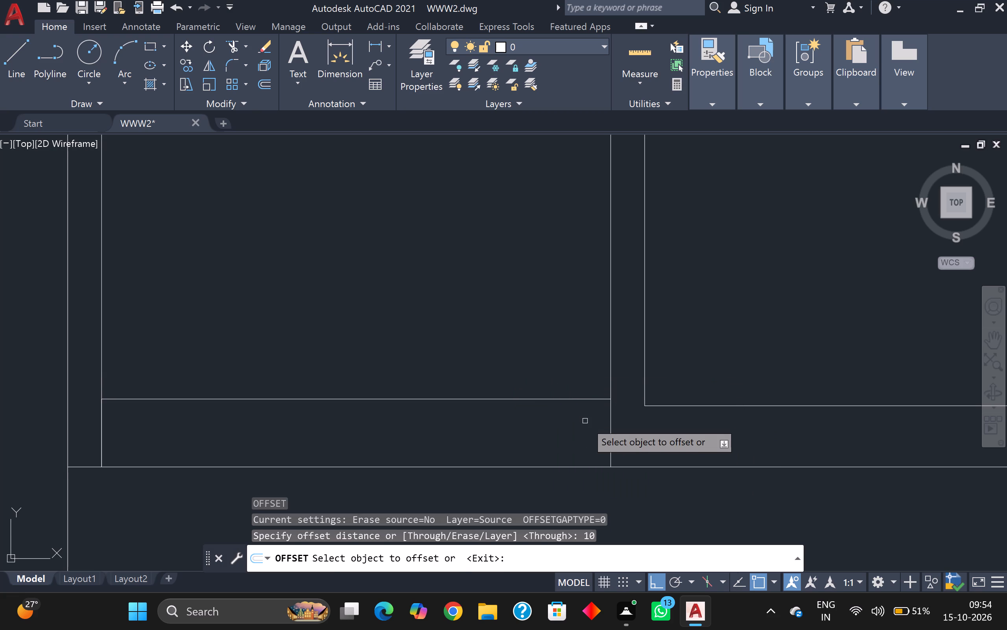
{"action": "left_click", "coordinate": [567, 396]}
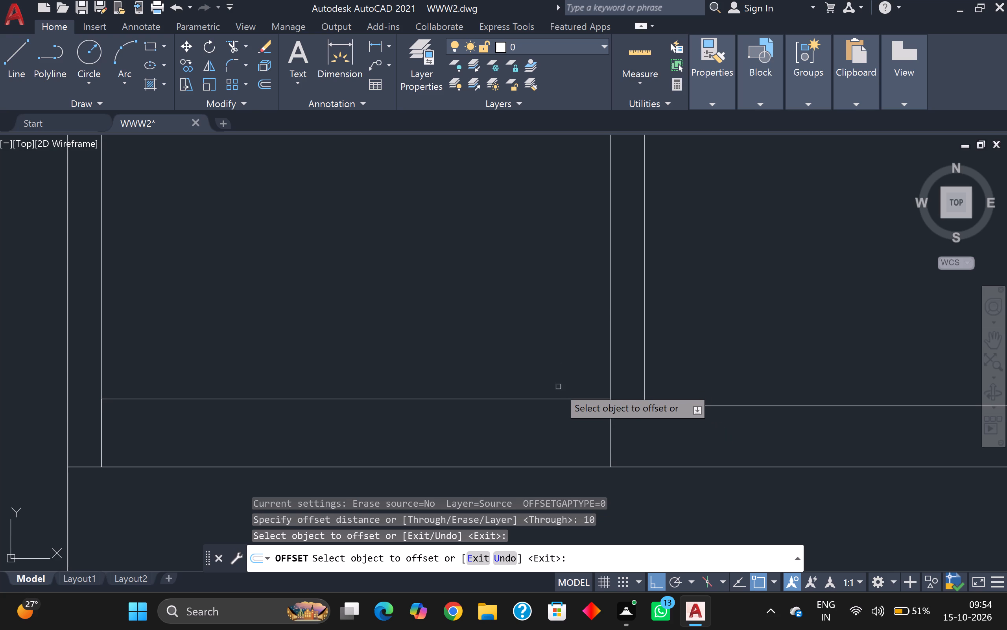
{"action": "left_click", "coordinate": [563, 400]}
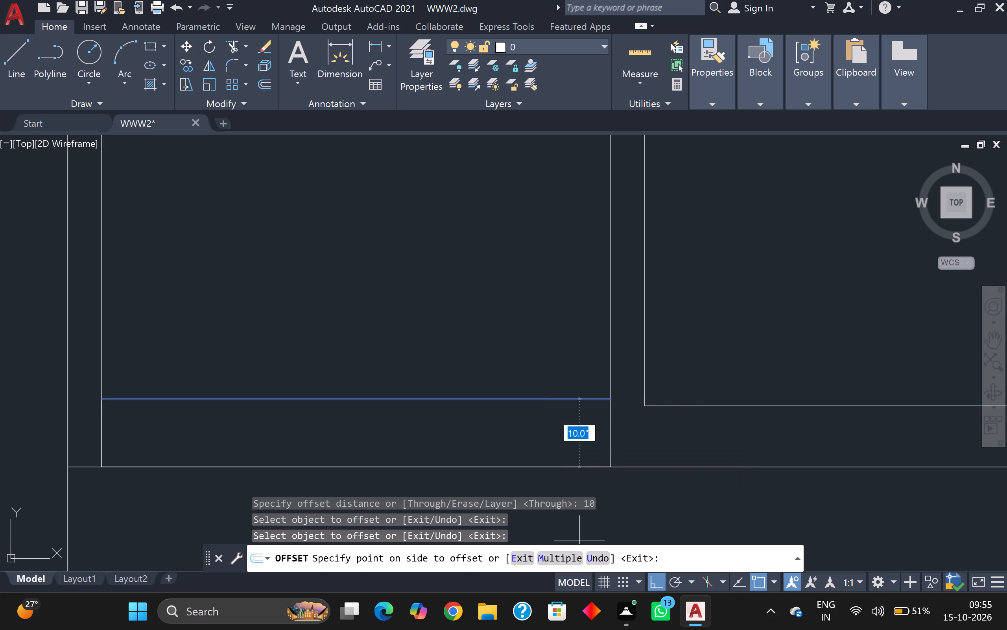
{"action": "left_click", "coordinate": [563, 564]}
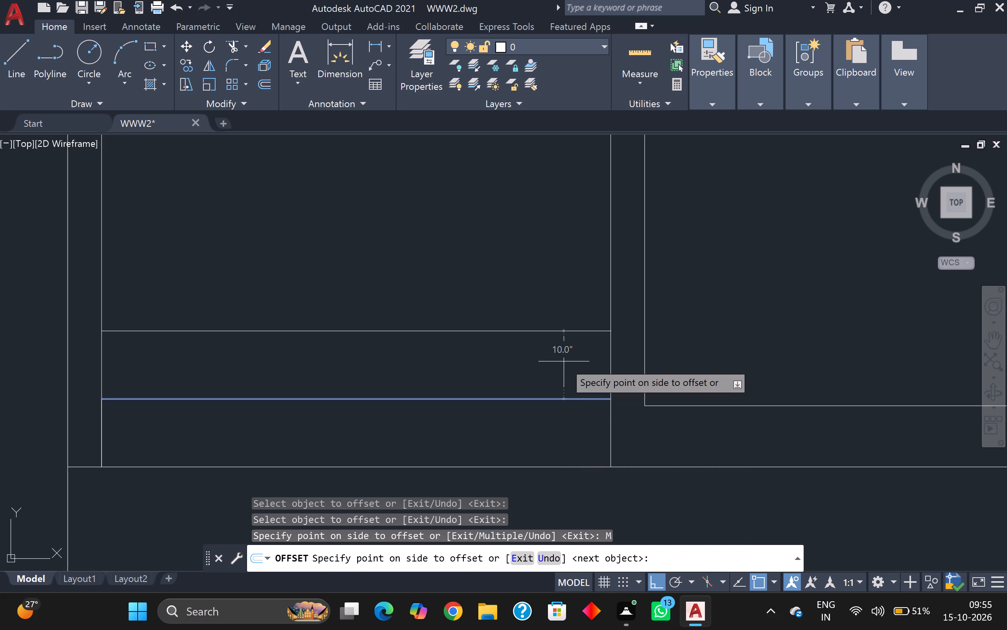
{"action": "left_click", "coordinate": [487, 224]}
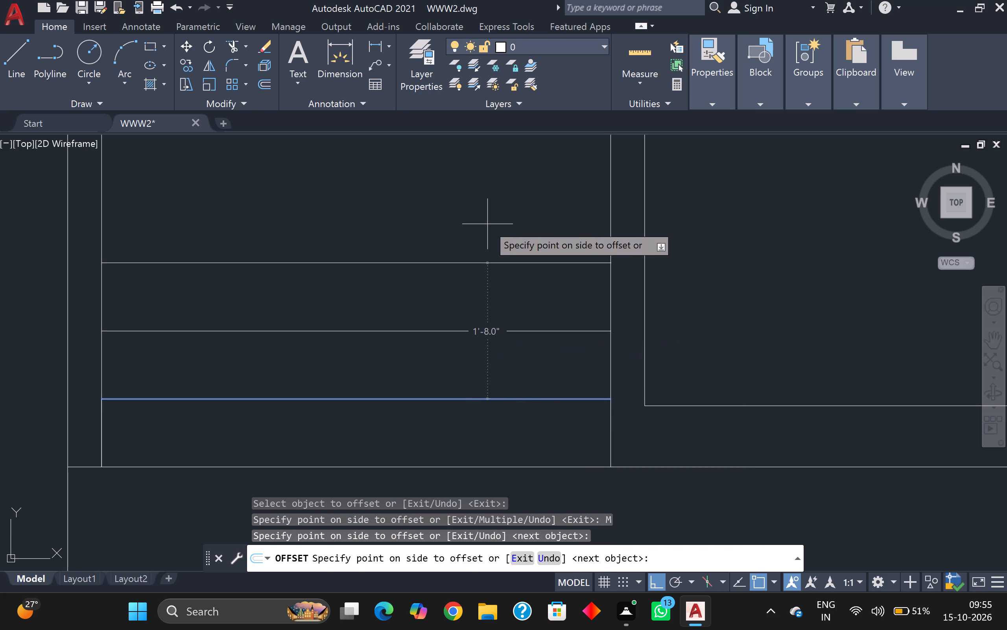
{"action": "left_click", "coordinate": [487, 220]}
{"action": "middle_click_drag", "start_coordinate": [486, 215], "coordinate": [494, 396]}
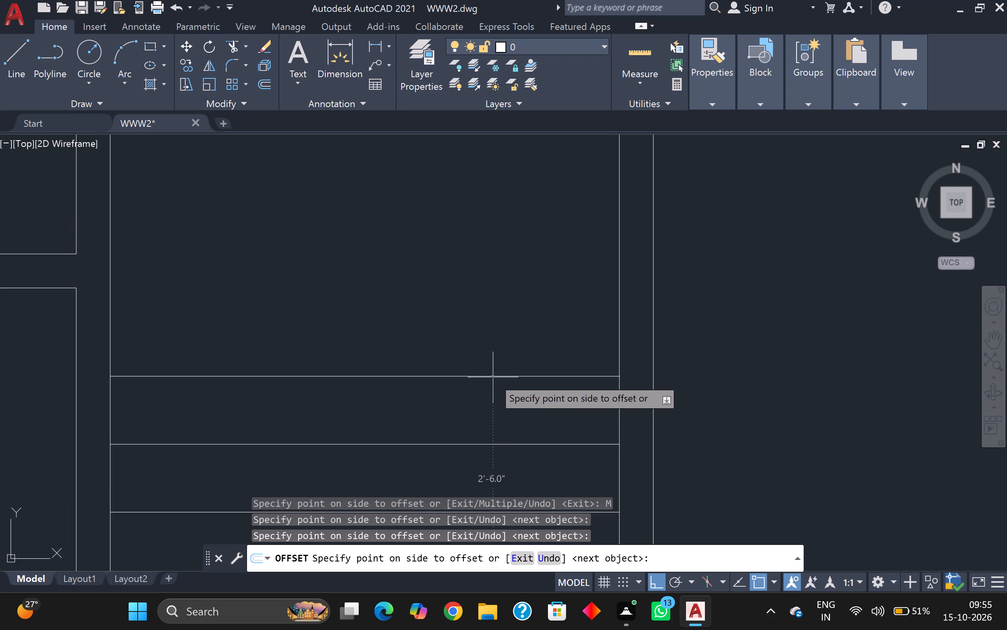
{"action": "left_click", "coordinate": [483, 331]}
{"action": "scroll", "coordinate": [483, 329], "scroll_direction": "down", "scroll_amount": 3}
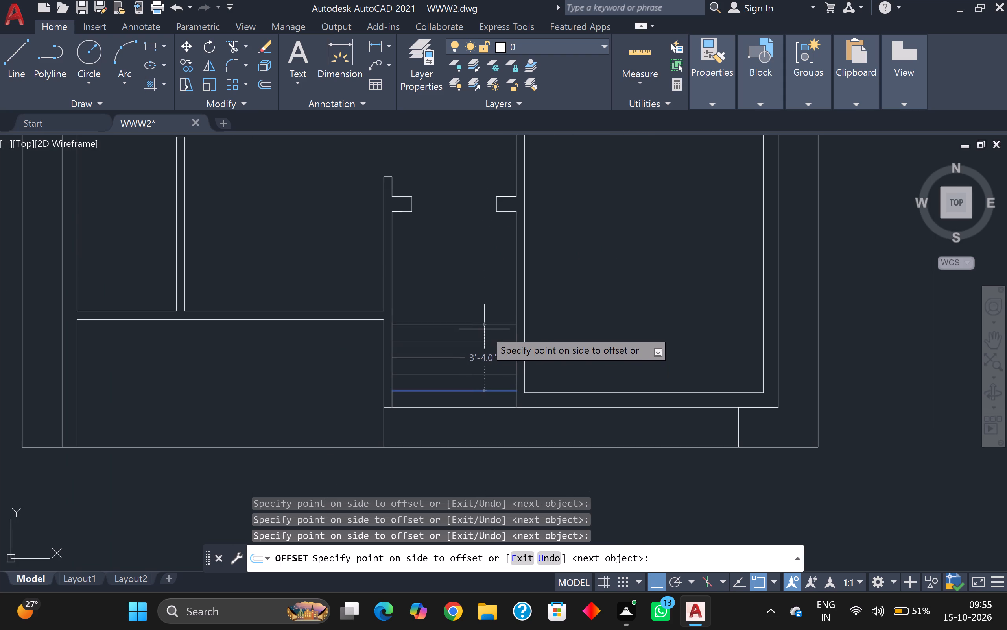
{"action": "left_click", "coordinate": [487, 309]}
{"action": "left_click", "coordinate": [487, 298]}
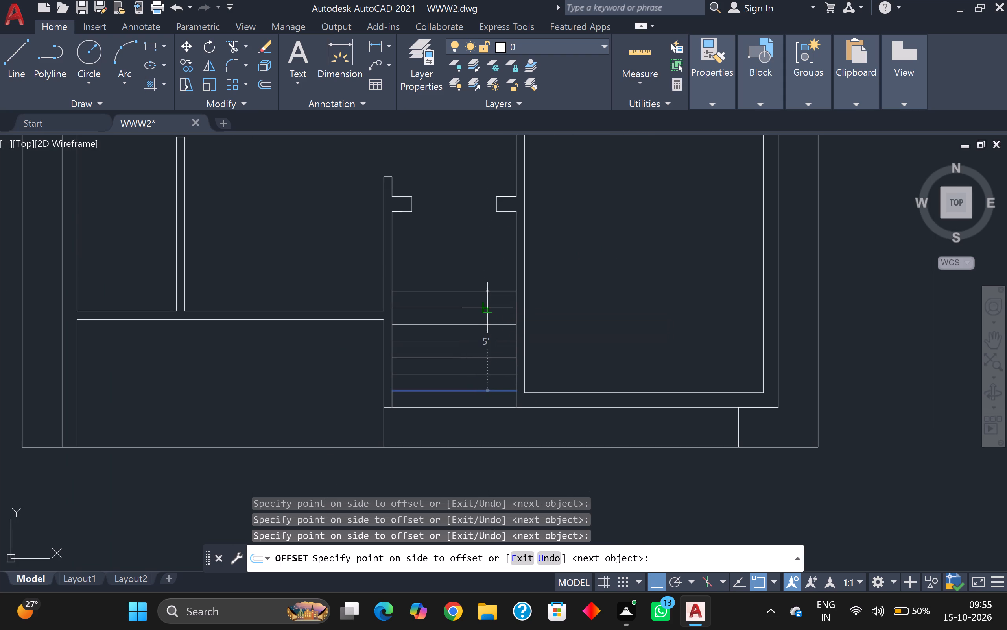
Offset the same line downward three times at 10" spacing, into the strip between the bottom outer wall and the boundary line.
{"action": "left_click", "coordinate": [482, 434]}
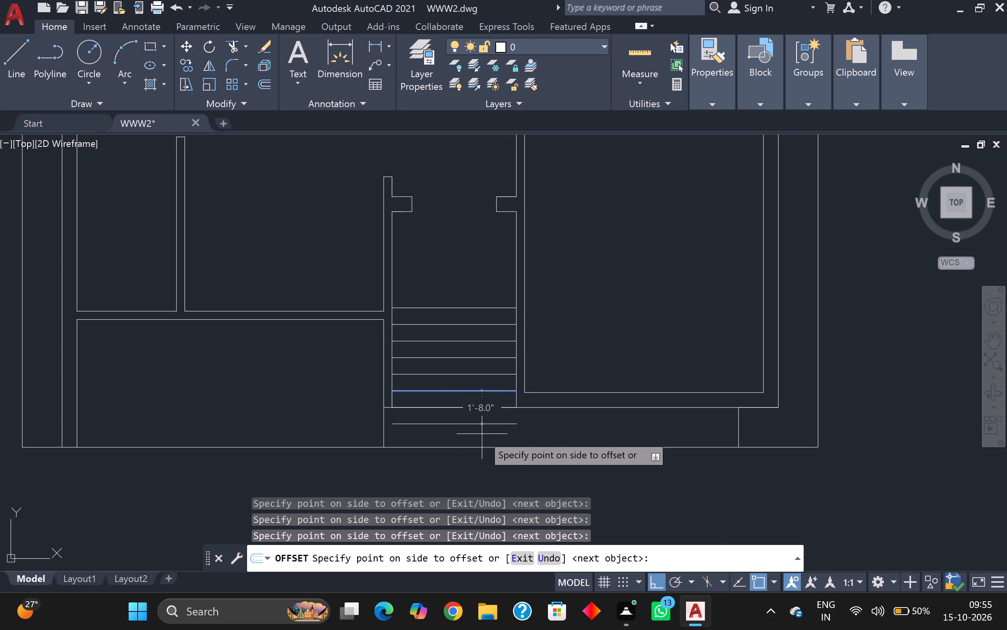
{"action": "scroll", "coordinate": [472, 408], "scroll_direction": "down", "scroll_amount": 2}
{"action": "scroll", "coordinate": [472, 408], "scroll_direction": "up", "scroll_amount": 3}
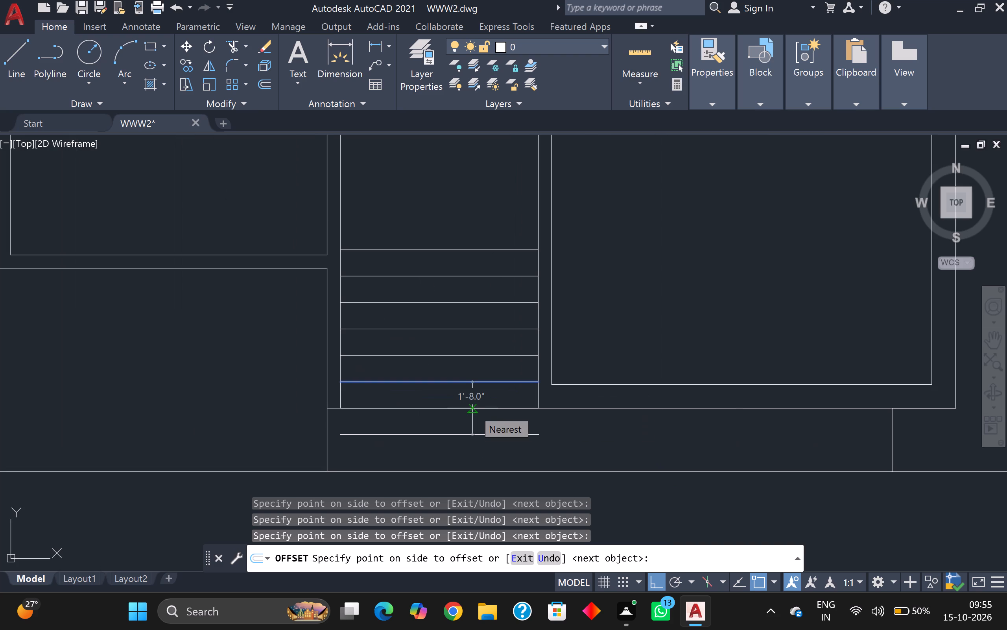
{"action": "scroll", "coordinate": [475, 411], "scroll_direction": "down", "scroll_amount": 2}
{"action": "scroll", "coordinate": [478, 427], "scroll_direction": "up", "scroll_amount": 3}
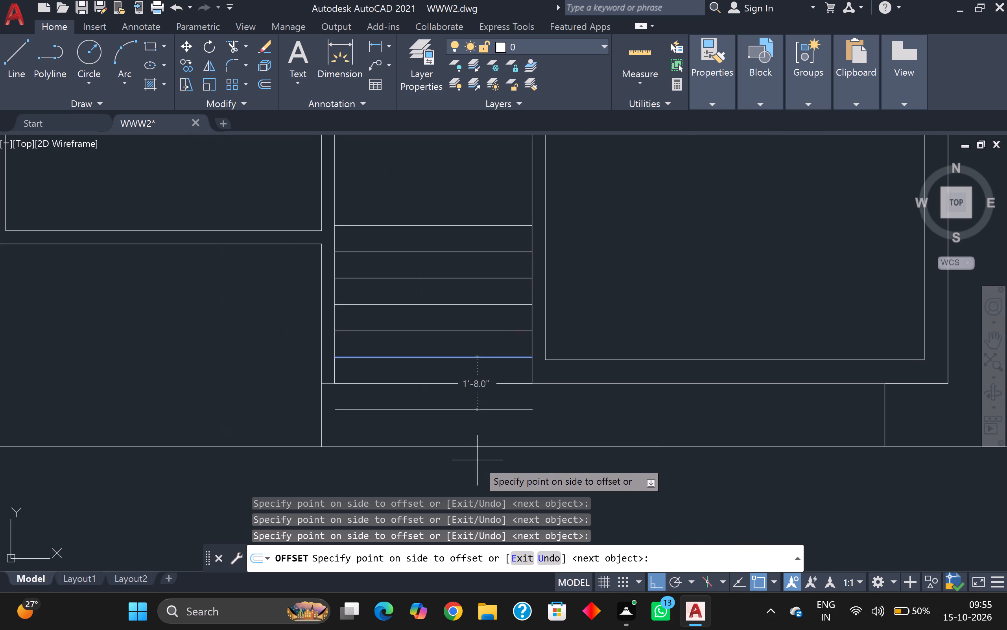
{"action": "left_click", "coordinate": [469, 439]}
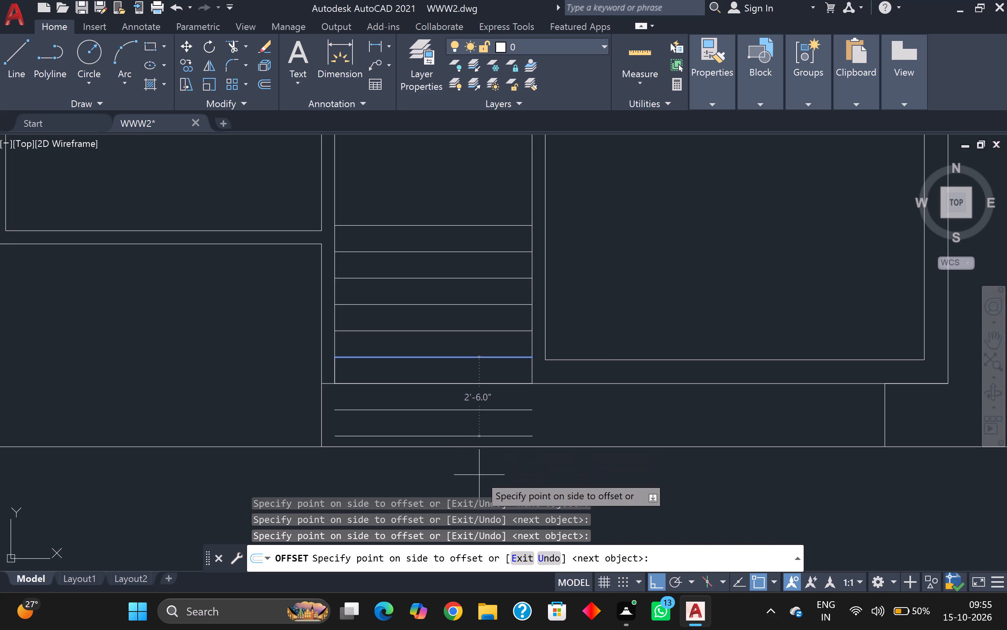
{"action": "left_click", "coordinate": [479, 475]}
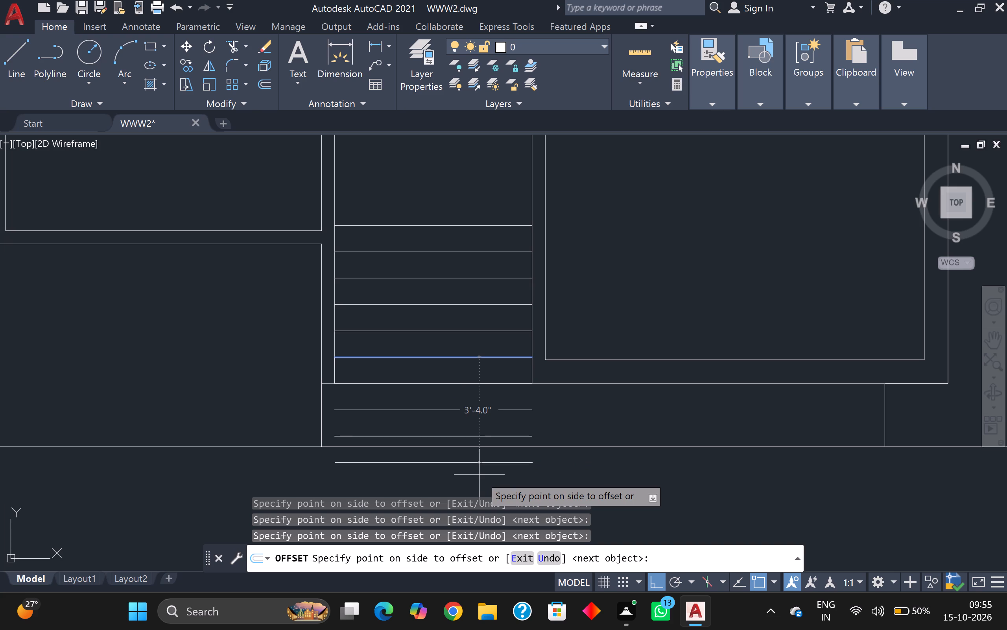
{"action": "key", "text": "Escape"}
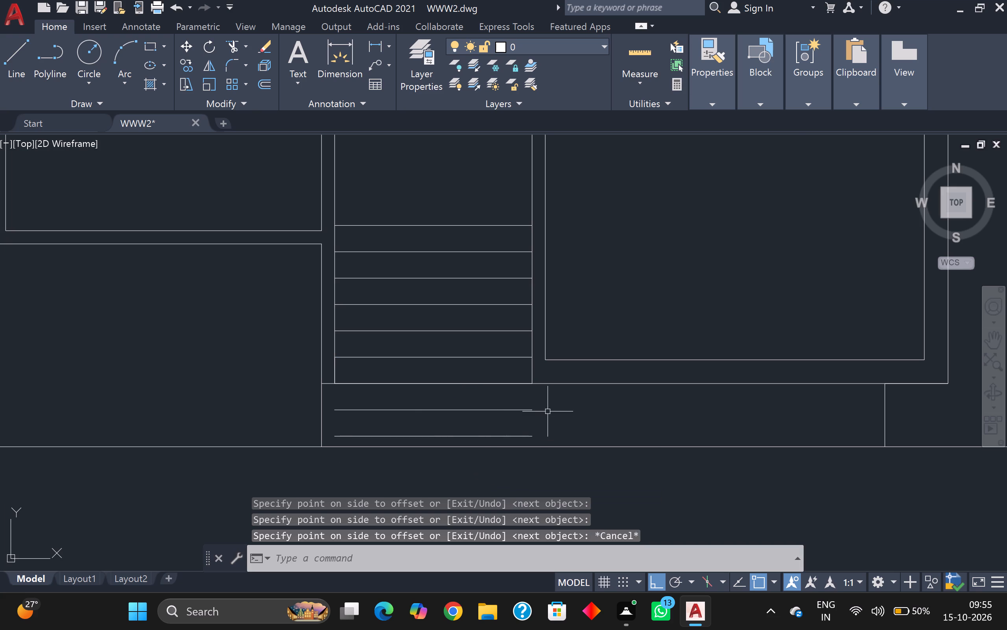
Extend the lower-right room's left inner wall line down past the bottom outer wall line to the outer boundary line.
{"action": "scroll", "coordinate": [551, 410], "scroll_direction": "down", "scroll_amount": 1}
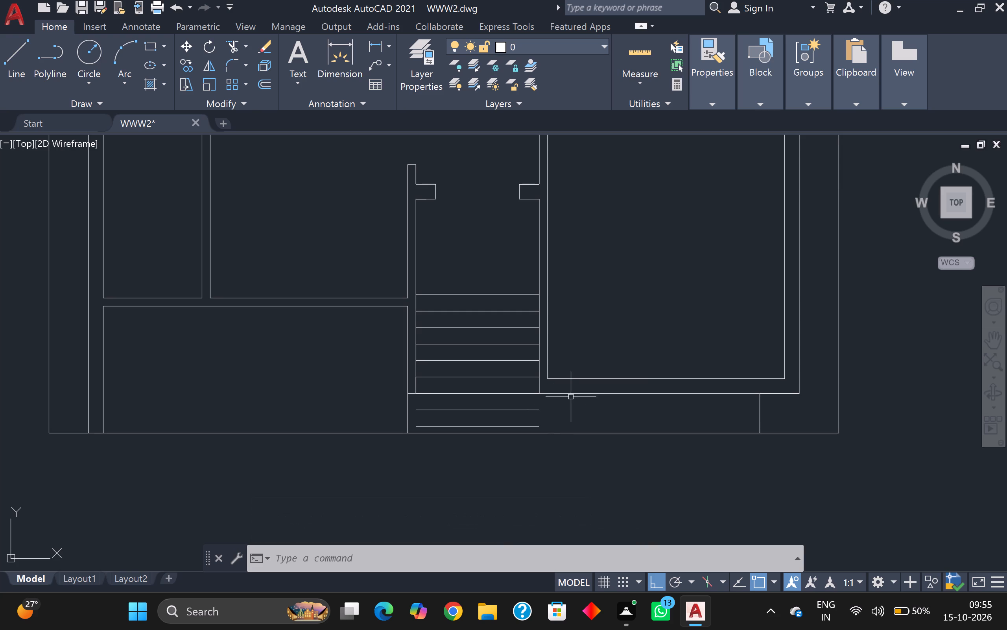
{"action": "scroll", "coordinate": [574, 396], "scroll_direction": "up", "scroll_amount": 2}
{"action": "scroll", "coordinate": [577, 393], "scroll_direction": "down", "scroll_amount": 2}
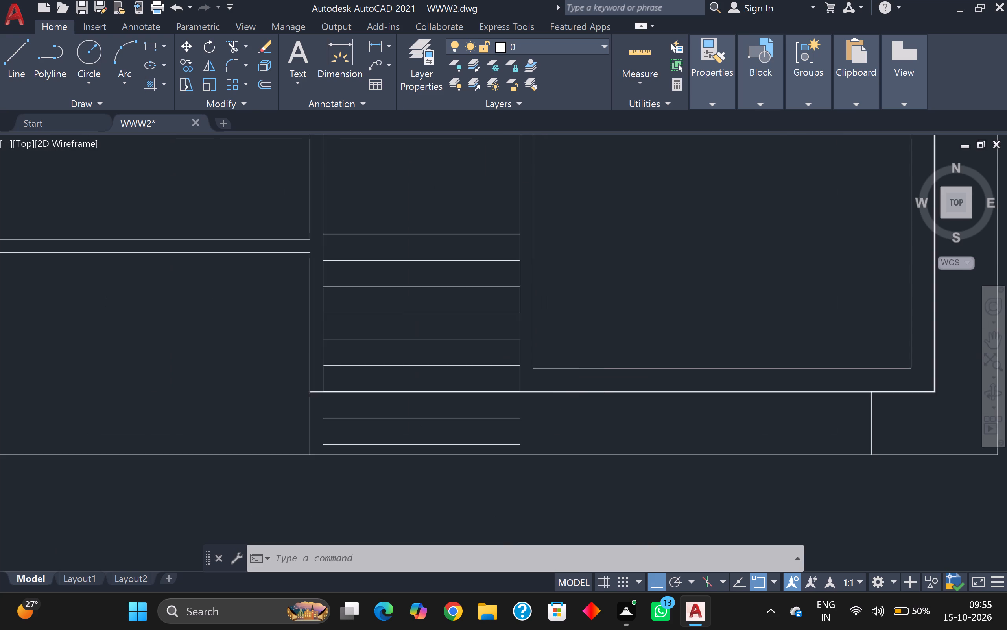
{"action": "scroll", "coordinate": [587, 392], "scroll_direction": "up", "scroll_amount": 2}
{"action": "scroll", "coordinate": [526, 404], "scroll_direction": "up", "scroll_amount": 1}
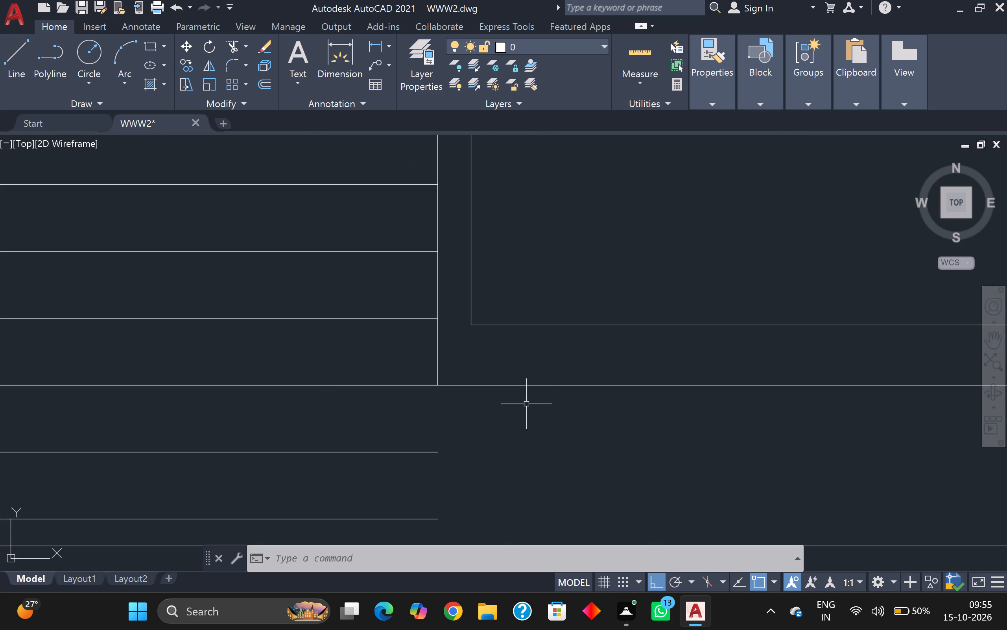
{"action": "left_click", "coordinate": [246, 55]}
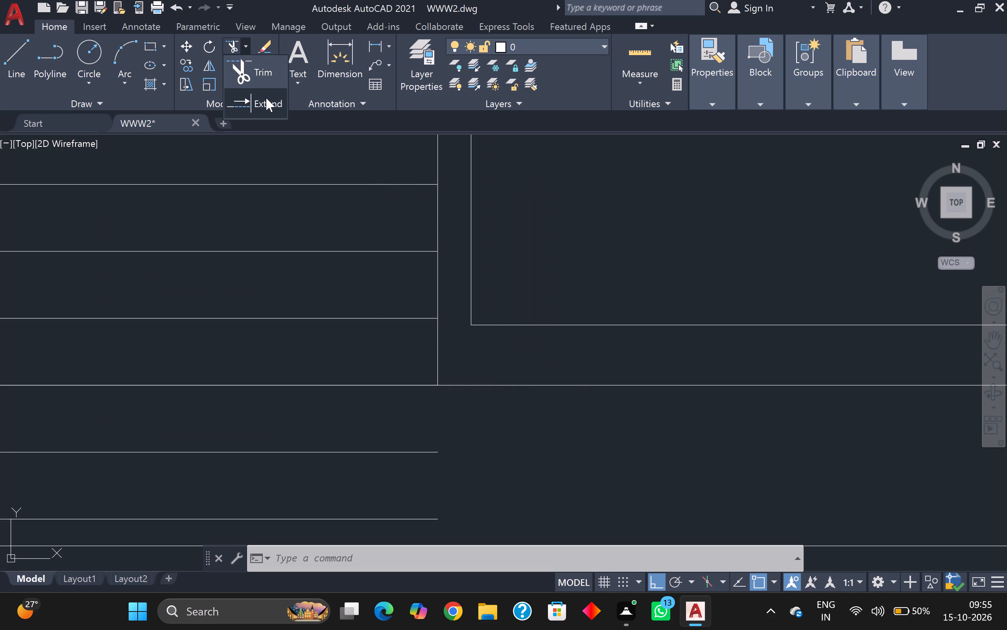
{"action": "left_click", "coordinate": [266, 98]}
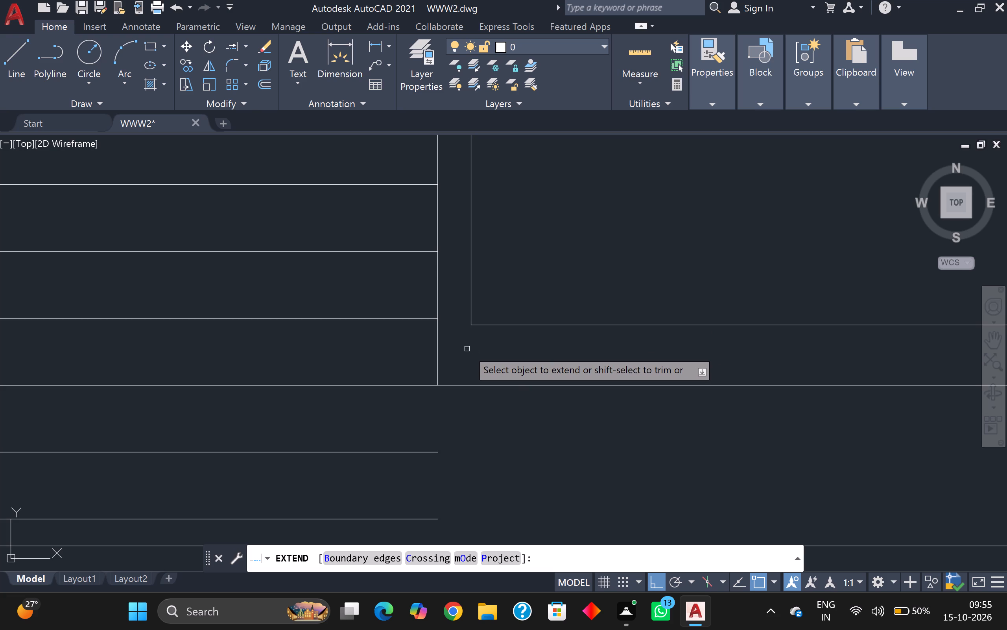
{"action": "left_click", "coordinate": [471, 285]}
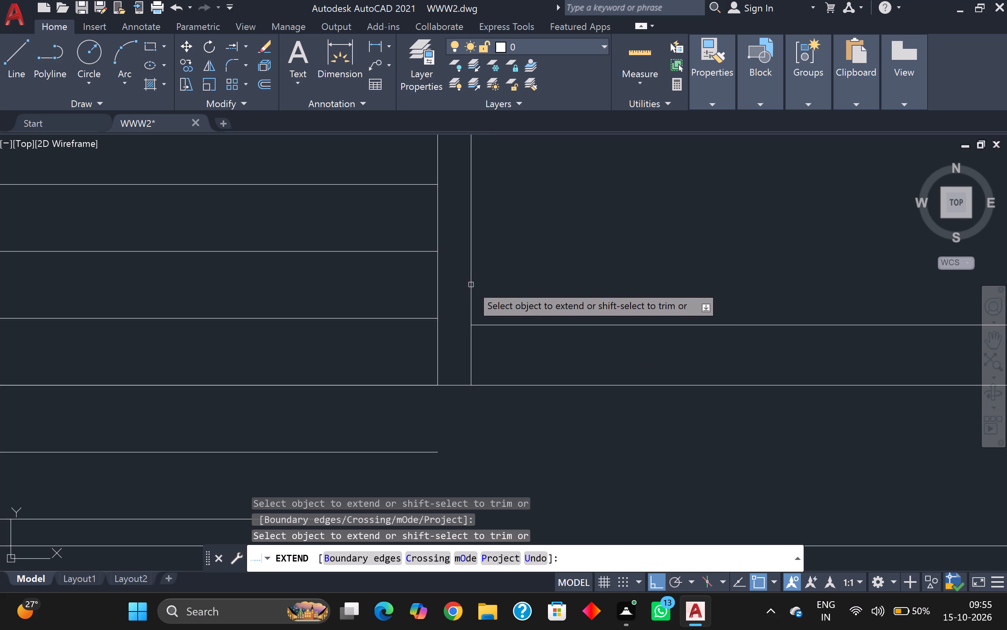
{"action": "left_click", "coordinate": [472, 349]}
Extend the passage's left side line below the bottom outer wall down to the lowest of the 10"-spaced lines.
{"action": "scroll", "coordinate": [502, 285], "scroll_direction": "down", "scroll_amount": 3}
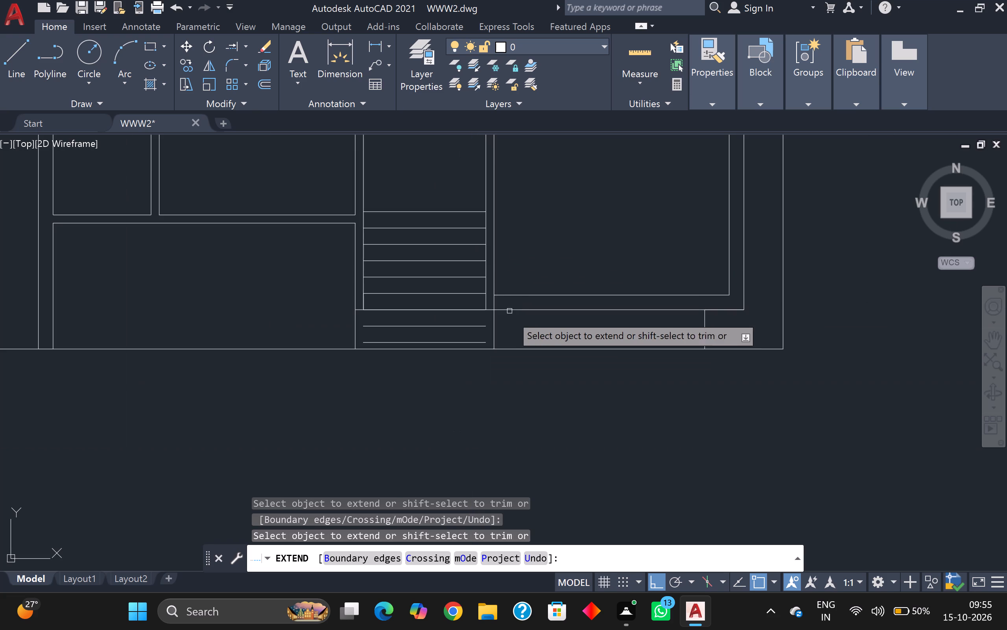
{"action": "scroll", "coordinate": [501, 370], "scroll_direction": "down", "scroll_amount": 1}
{"action": "scroll", "coordinate": [436, 366], "scroll_direction": "up", "scroll_amount": 2}
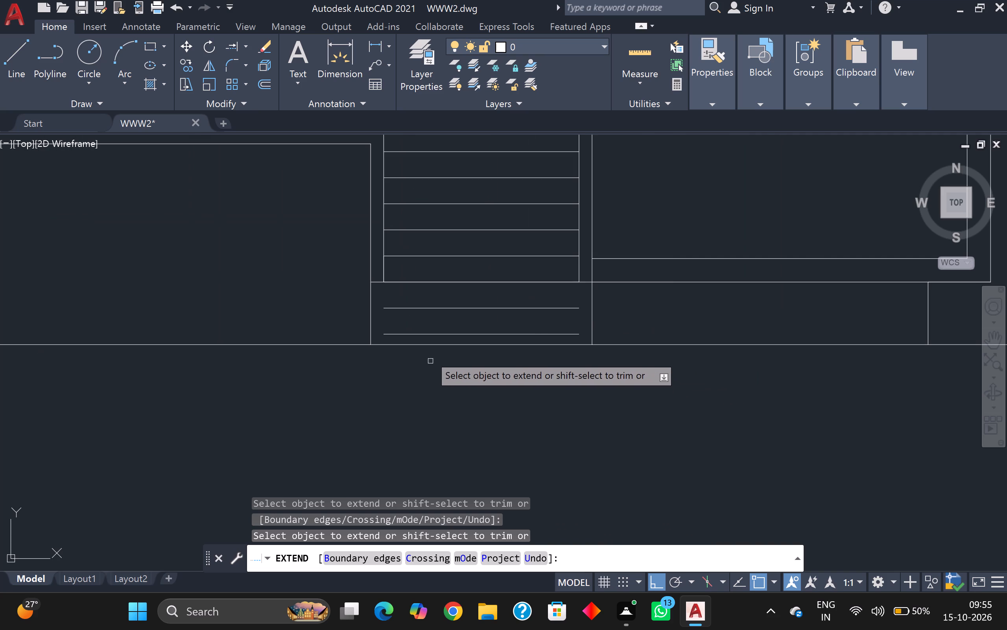
{"action": "scroll", "coordinate": [369, 264], "scroll_direction": "up", "scroll_amount": 1}
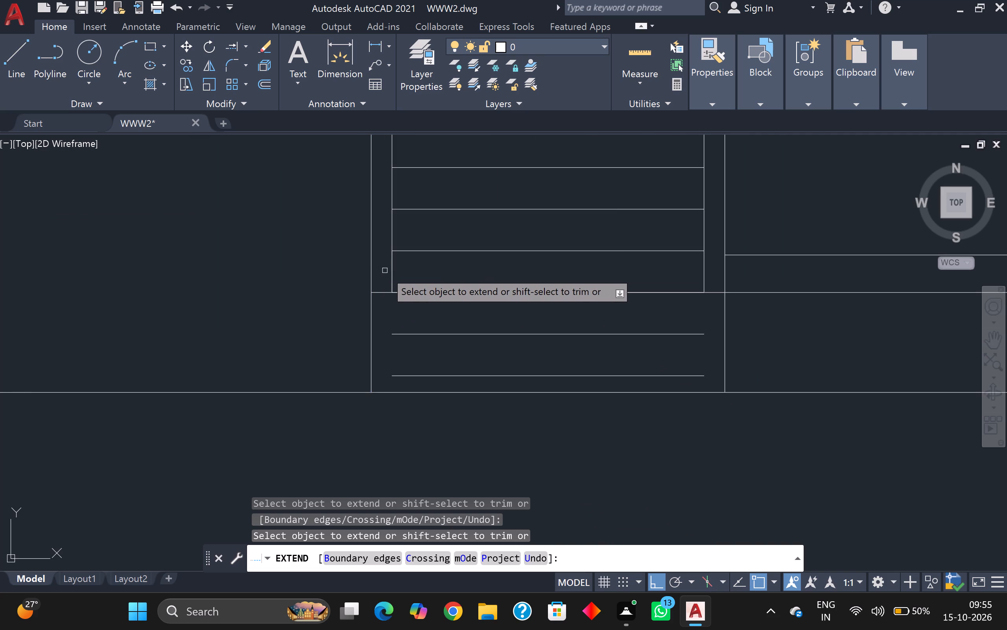
{"action": "left_click", "coordinate": [392, 273]}
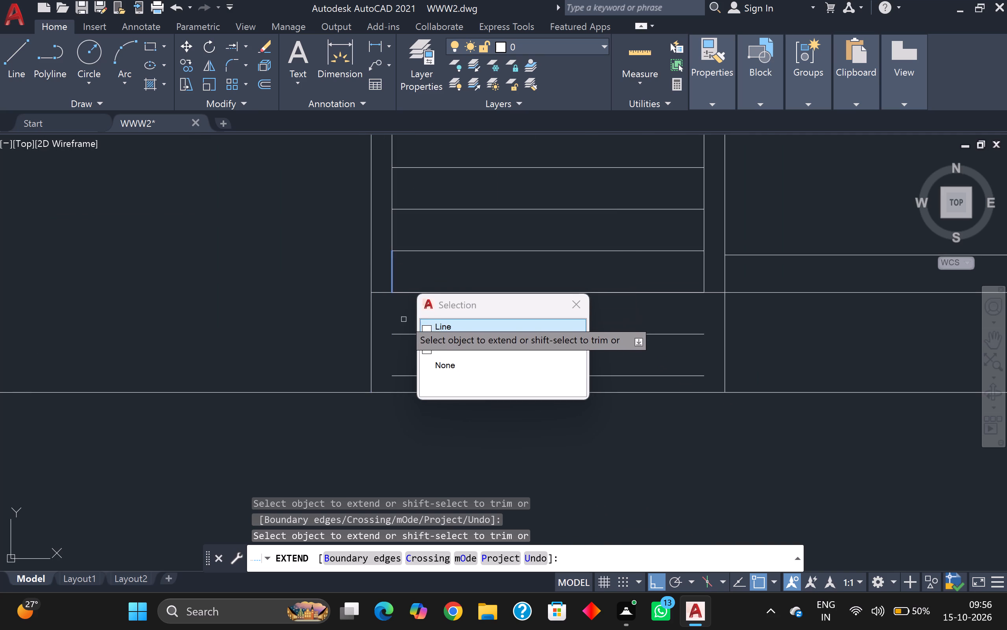
{"action": "scroll", "coordinate": [420, 248], "scroll_direction": "up", "scroll_amount": 2}
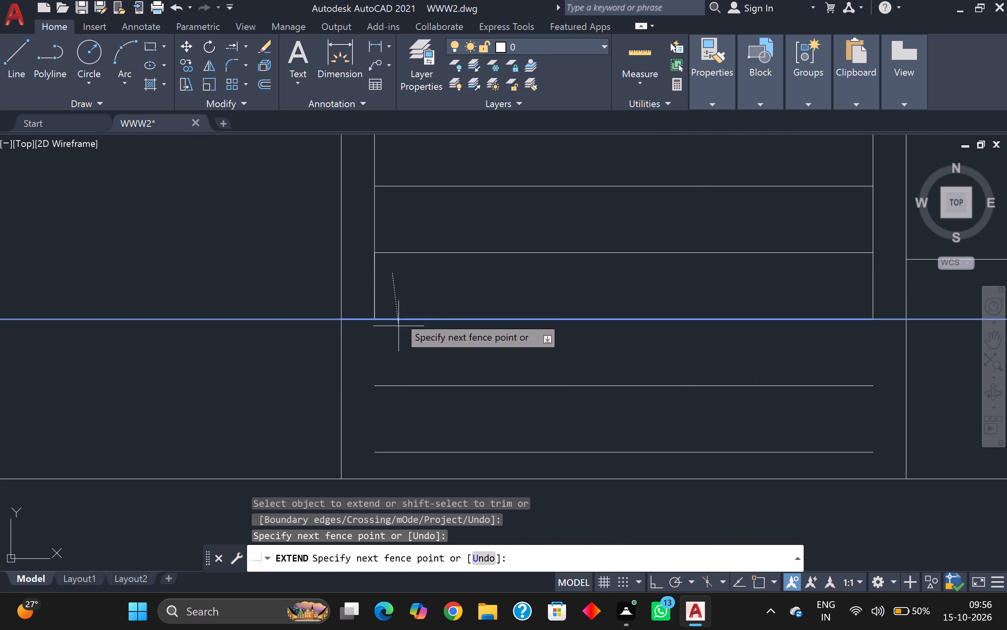
{"action": "left_click", "coordinate": [398, 292]}
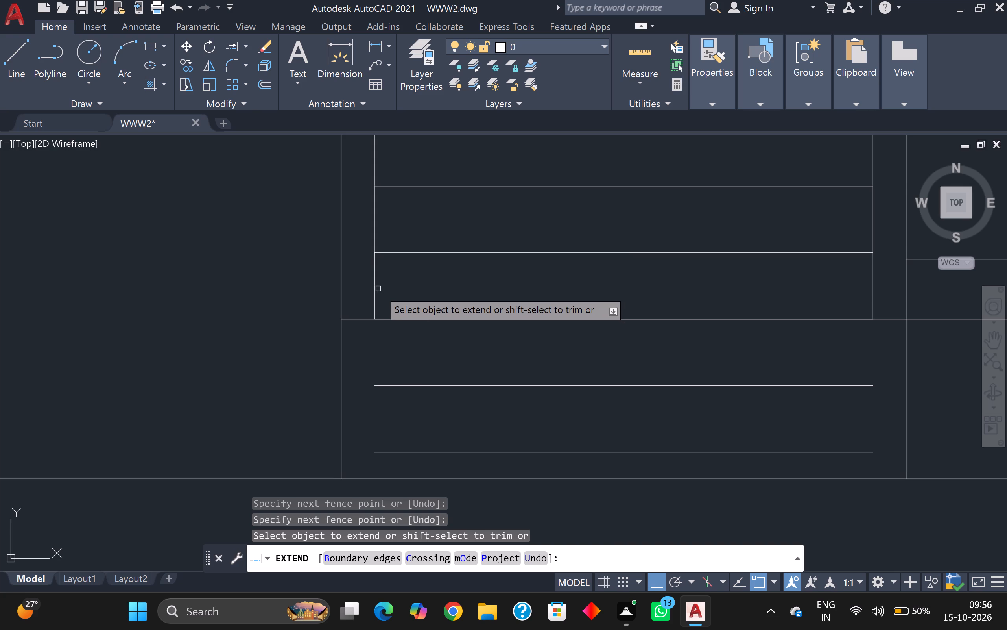
{"action": "left_click", "coordinate": [374, 288]}
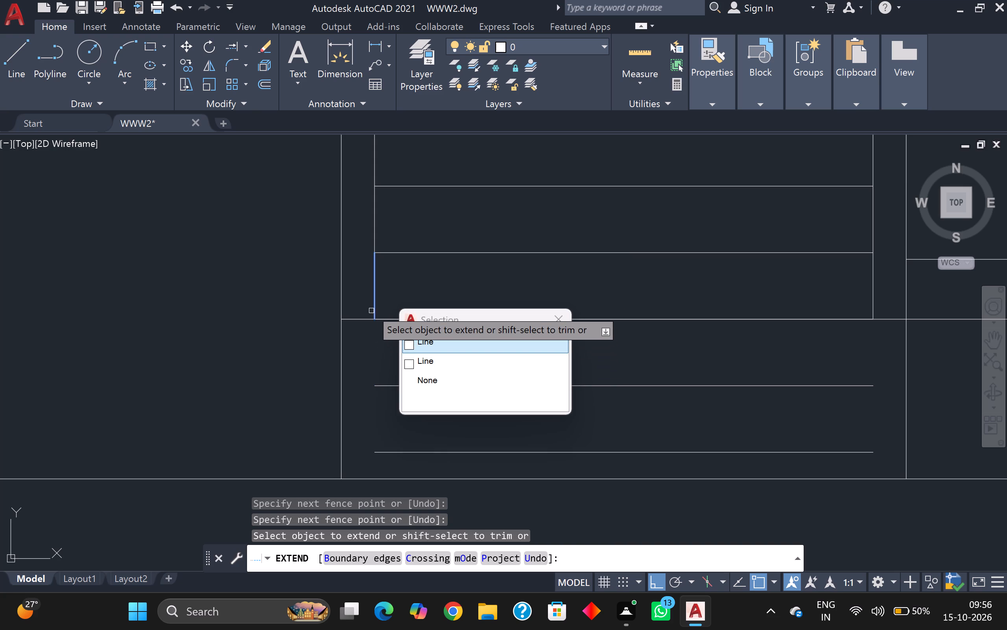
{"action": "left_click", "coordinate": [375, 306]}
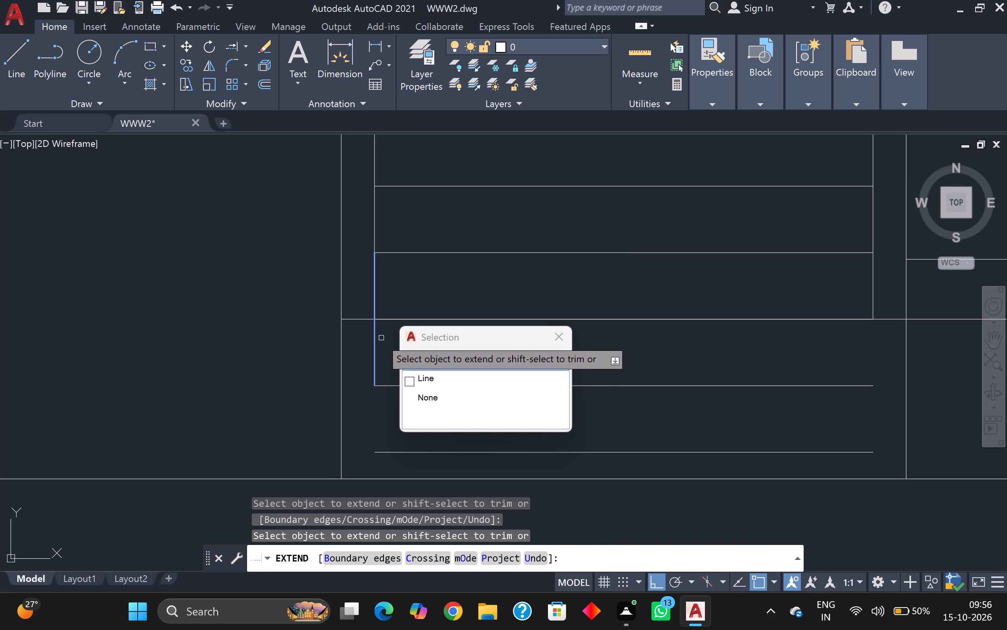
{"action": "left_click", "coordinate": [371, 337]}
{"action": "left_click", "coordinate": [375, 341]}
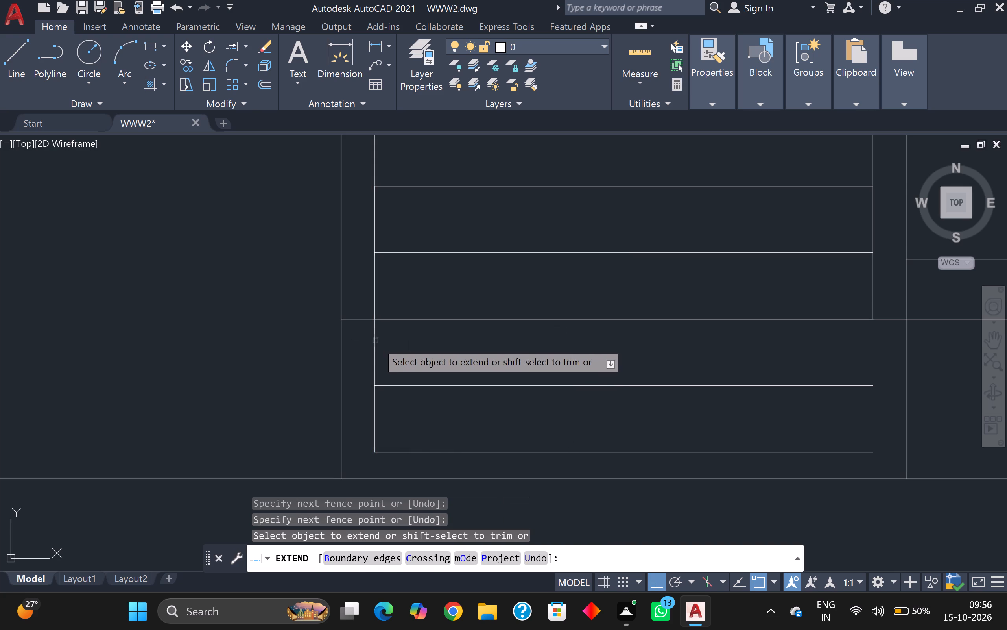
Examine the lower ends of the passage side lines and the spaced lines near the outer boundary line.
{"action": "scroll", "coordinate": [381, 364], "scroll_direction": "down", "scroll_amount": 2}
{"action": "scroll", "coordinate": [384, 371], "scroll_direction": "up", "scroll_amount": 2}
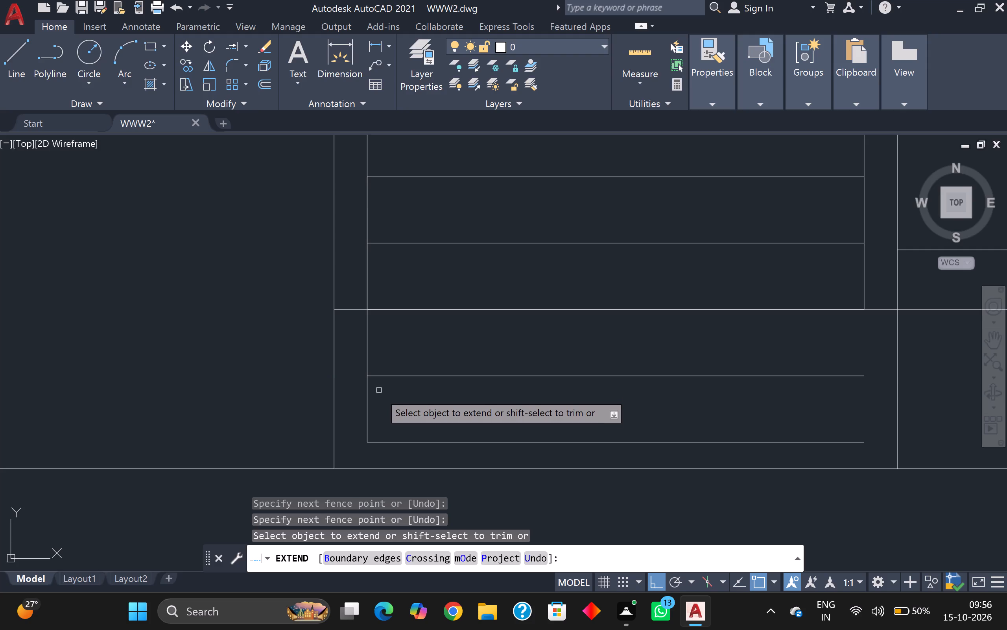
{"action": "scroll", "coordinate": [381, 406], "scroll_direction": "down", "scroll_amount": 1}
{"action": "scroll", "coordinate": [440, 393], "scroll_direction": "down", "scroll_amount": 4}
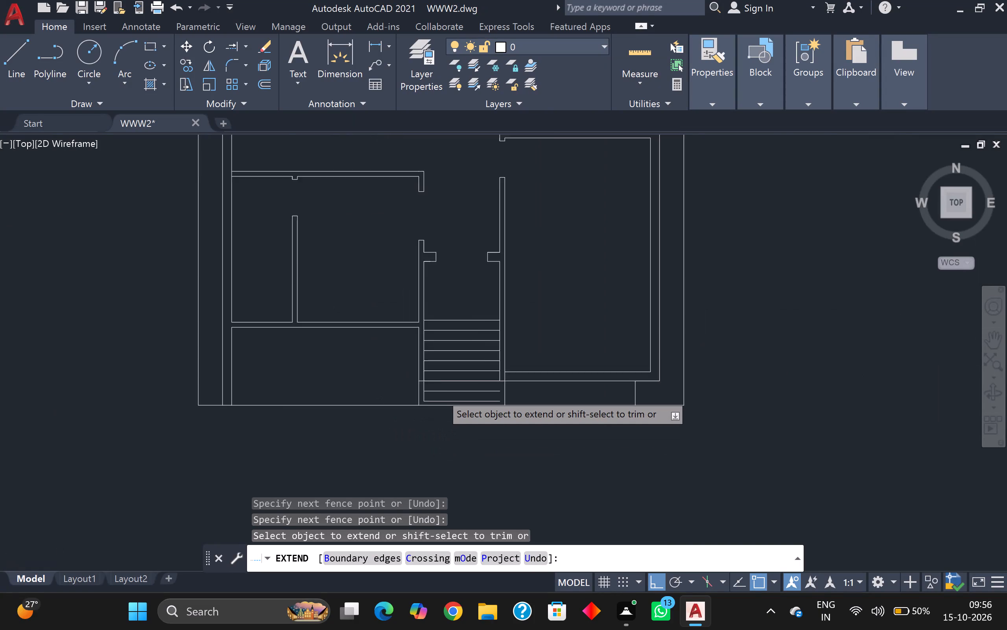
{"action": "scroll", "coordinate": [449, 416], "scroll_direction": "up", "scroll_amount": 1}
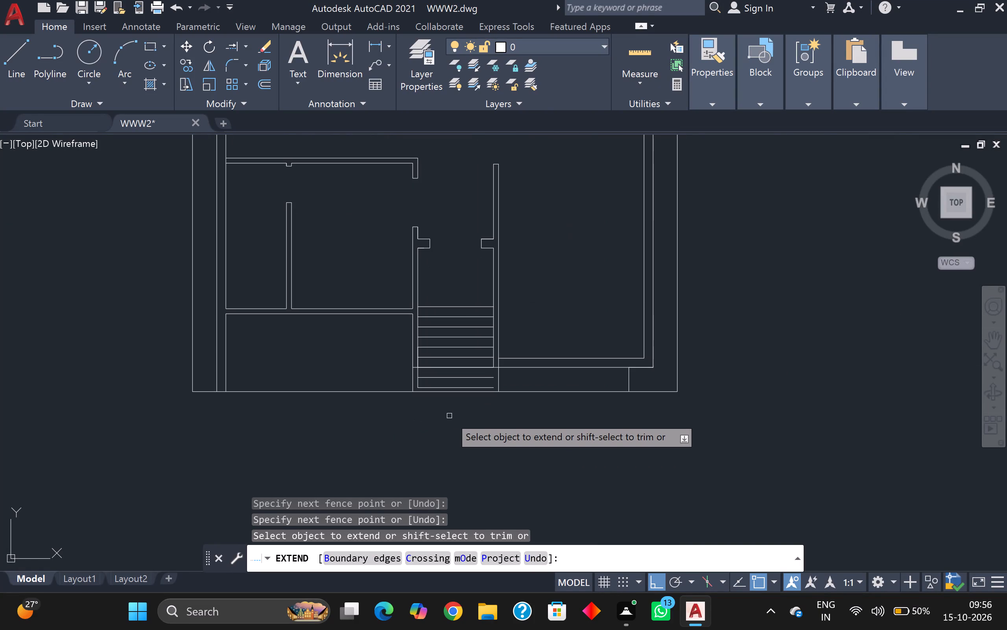
{"action": "scroll", "coordinate": [449, 416], "scroll_direction": "up", "scroll_amount": 1}
{"action": "scroll", "coordinate": [411, 392], "scroll_direction": "up", "scroll_amount": 2}
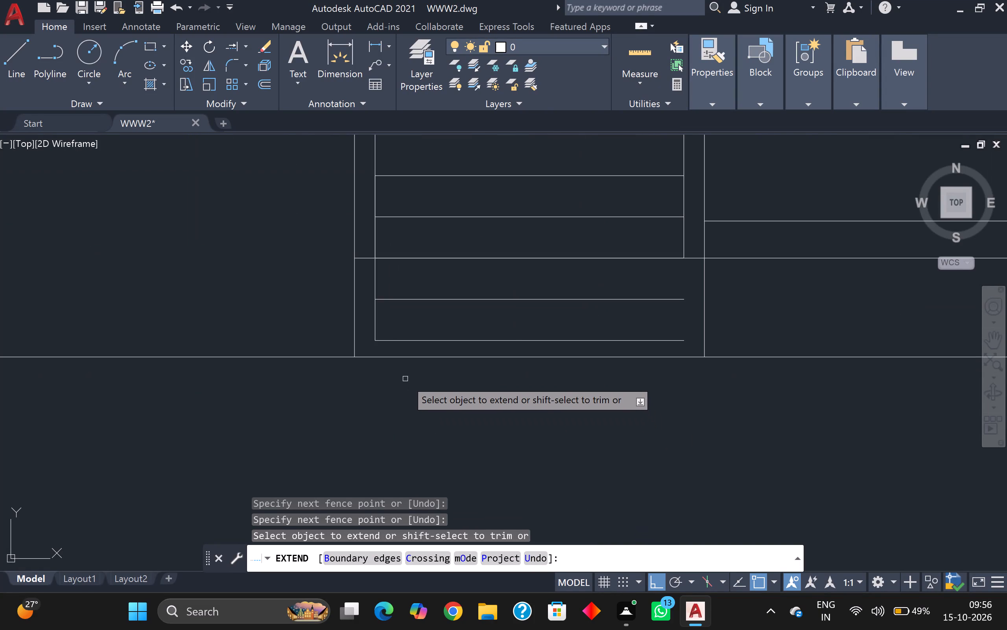
Extend the passage's right side line below the bottom outer wall down to the lowest of the 10"-spaced lines.
{"action": "scroll", "coordinate": [404, 373], "scroll_direction": "down", "scroll_amount": 2}
{"action": "scroll", "coordinate": [403, 373], "scroll_direction": "up", "scroll_amount": 2}
{"action": "scroll", "coordinate": [548, 345], "scroll_direction": "down", "scroll_amount": 2}
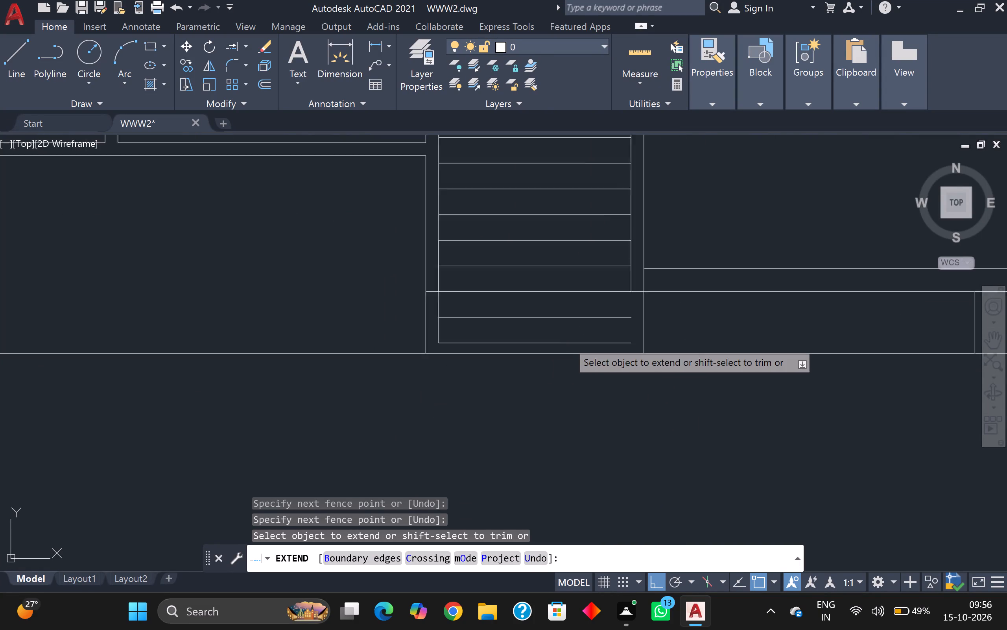
{"action": "scroll", "coordinate": [613, 318], "scroll_direction": "up", "scroll_amount": 2}
{"action": "left_click", "coordinate": [598, 282]}
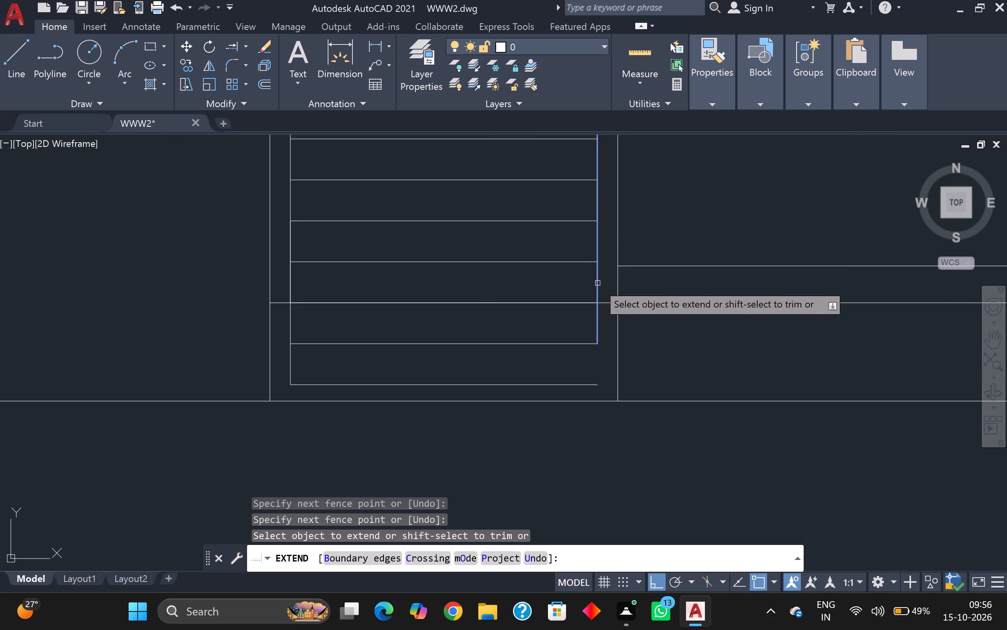
{"action": "left_click", "coordinate": [598, 318]}
{"action": "scroll", "coordinate": [623, 377], "scroll_direction": "down", "scroll_amount": 3}
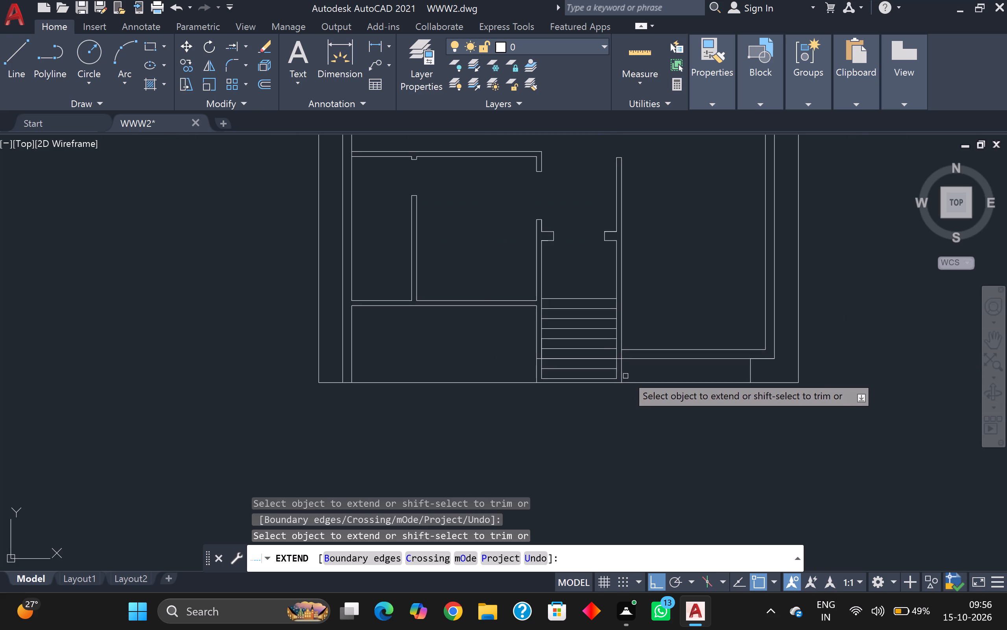
Examine the strip between the lower-right room's bottom outer wall and the boundary line.
{"action": "scroll", "coordinate": [627, 374], "scroll_direction": "up", "scroll_amount": 1}
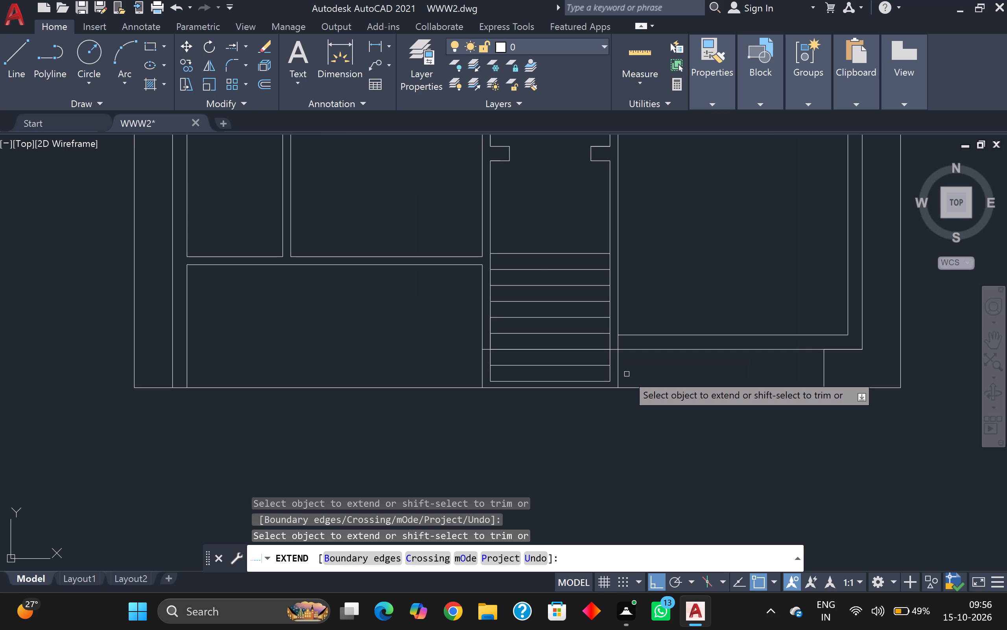
{"action": "scroll", "coordinate": [627, 373], "scroll_direction": "up", "scroll_amount": 1}
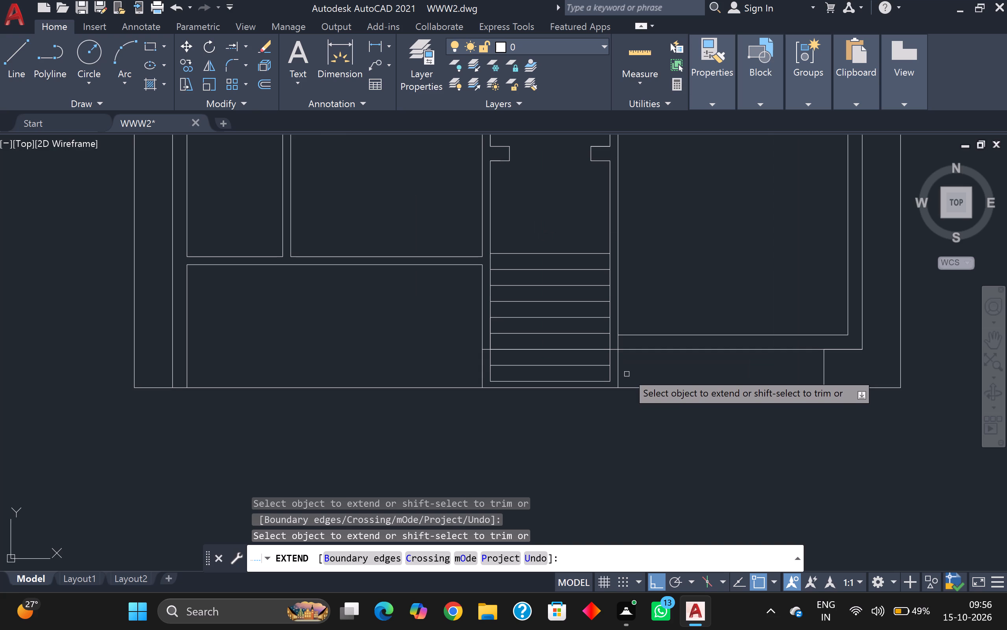
{"action": "scroll", "coordinate": [610, 359], "scroll_direction": "down", "scroll_amount": 5}
{"action": "scroll", "coordinate": [713, 263], "scroll_direction": "down", "scroll_amount": 2}
{"action": "middle_click_drag", "start_coordinate": [713, 262], "coordinate": [623, 333]}
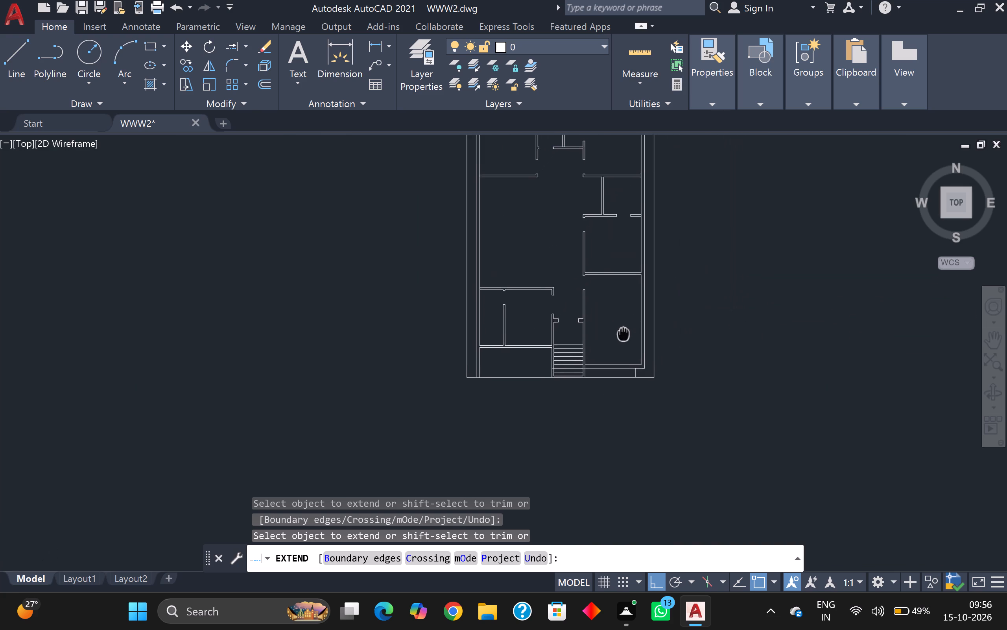
{"action": "middle_click_drag", "start_coordinate": [623, 333], "coordinate": [578, 306]}
{"action": "scroll", "coordinate": [574, 306], "scroll_direction": "up", "scroll_amount": 1}
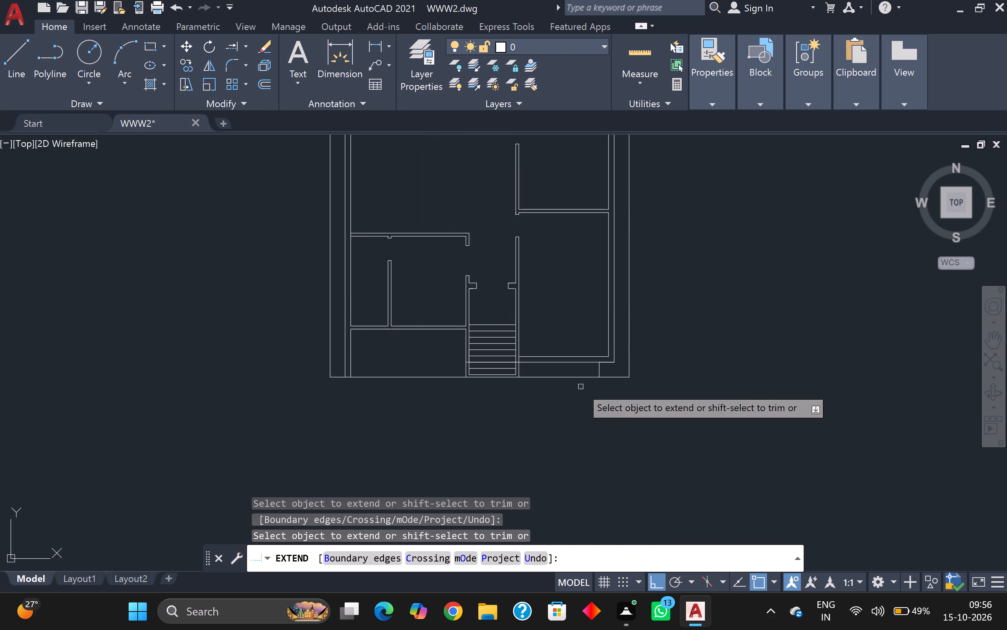
{"action": "scroll", "coordinate": [581, 385], "scroll_direction": "up", "scroll_amount": 2}
{"action": "scroll", "coordinate": [547, 343], "scroll_direction": "up", "scroll_amount": 1}
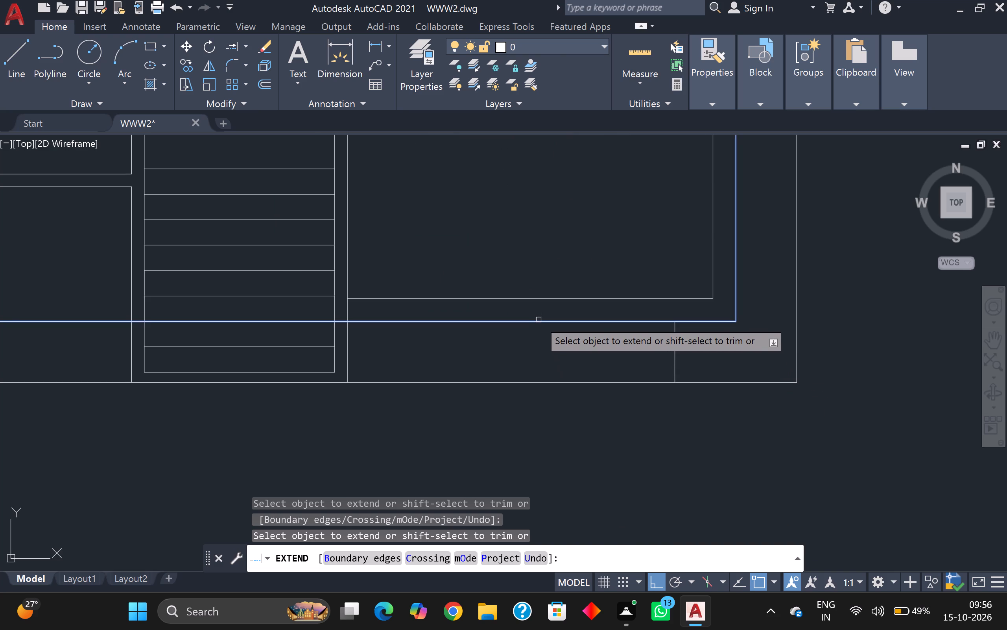
{"action": "key", "text": "Escape"}
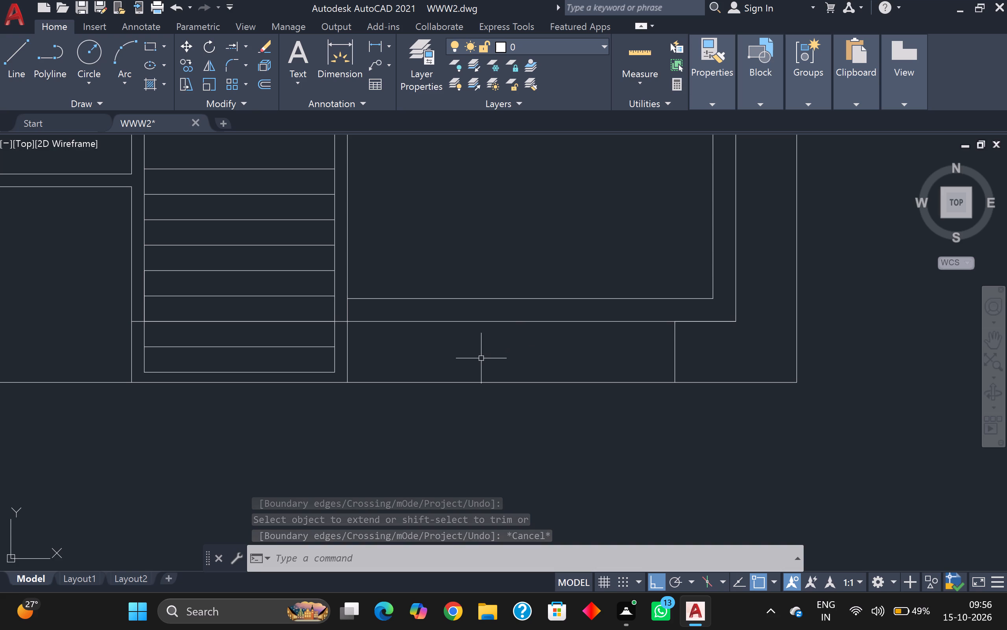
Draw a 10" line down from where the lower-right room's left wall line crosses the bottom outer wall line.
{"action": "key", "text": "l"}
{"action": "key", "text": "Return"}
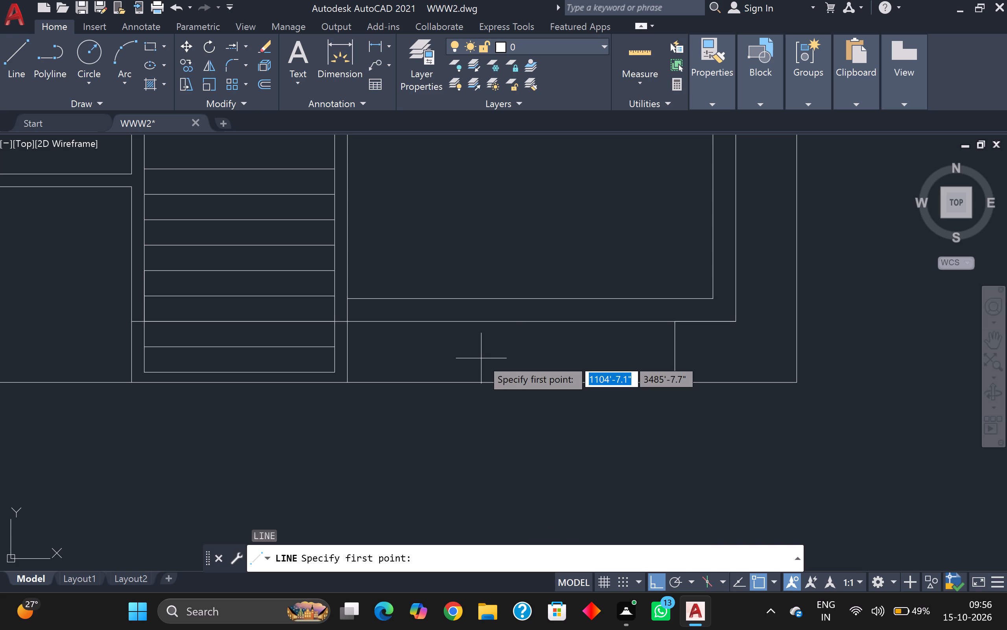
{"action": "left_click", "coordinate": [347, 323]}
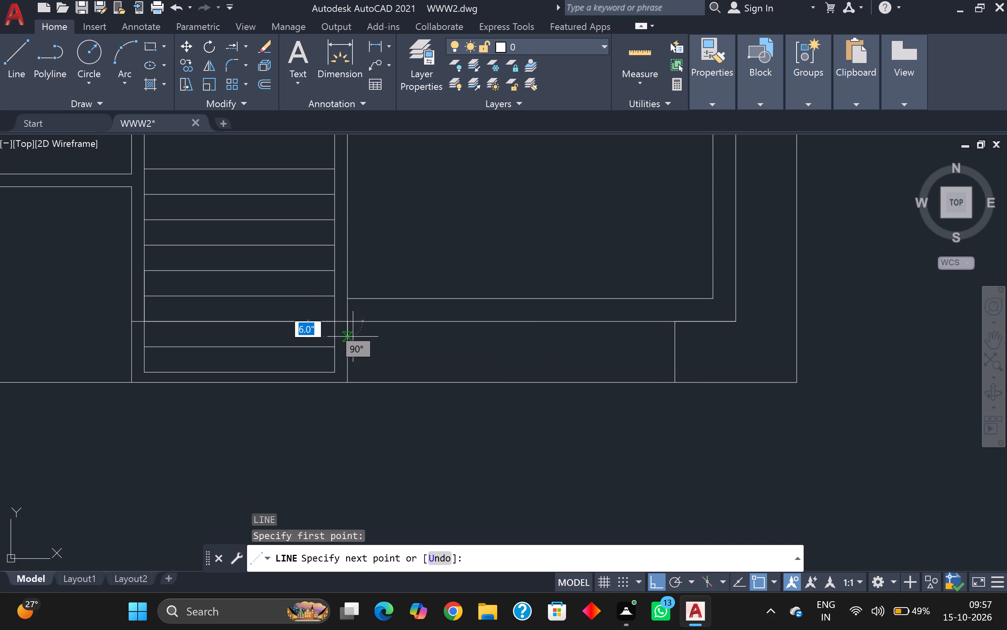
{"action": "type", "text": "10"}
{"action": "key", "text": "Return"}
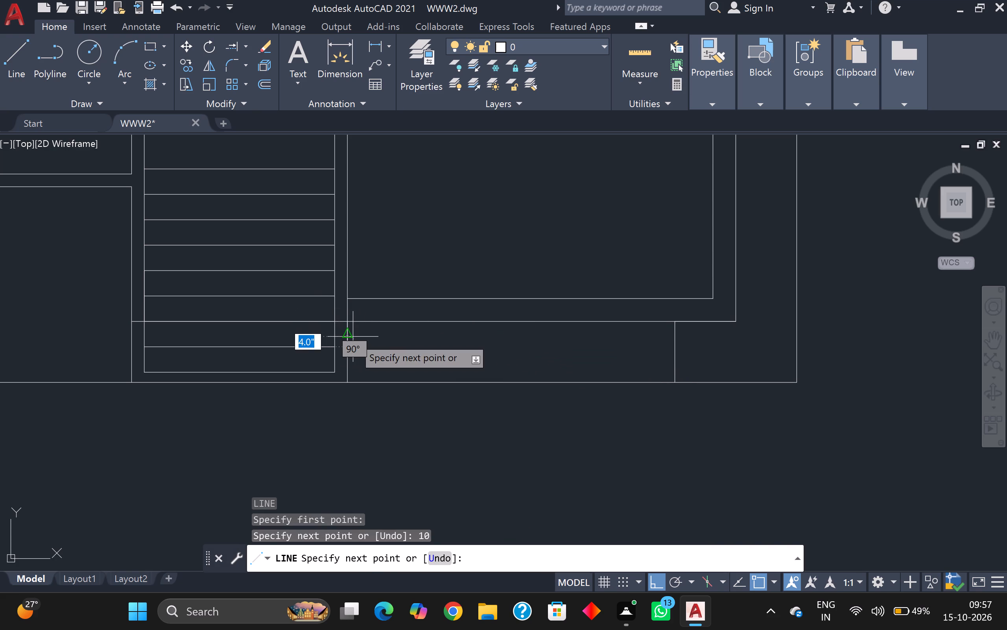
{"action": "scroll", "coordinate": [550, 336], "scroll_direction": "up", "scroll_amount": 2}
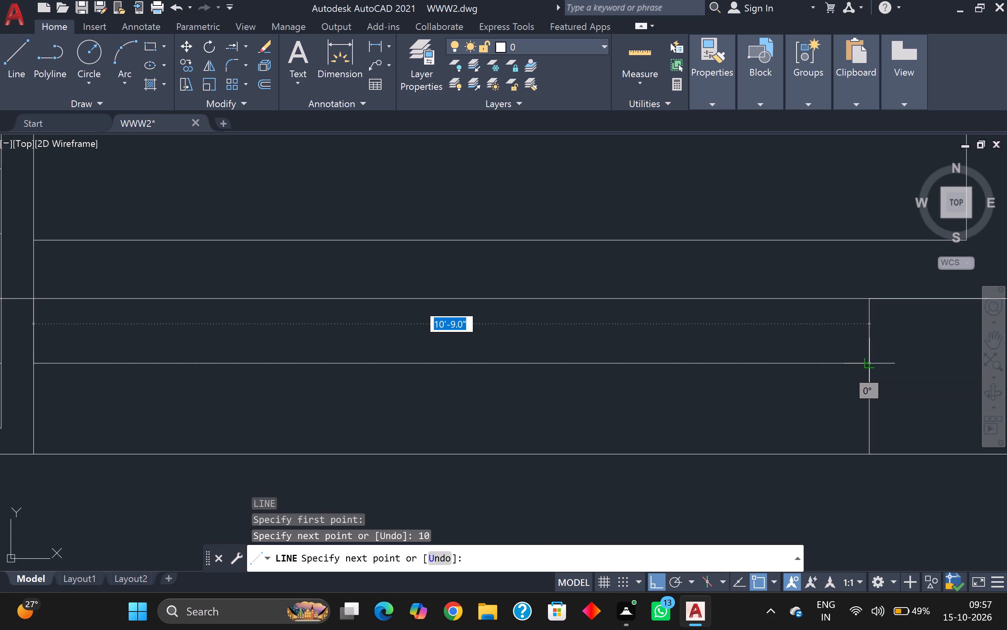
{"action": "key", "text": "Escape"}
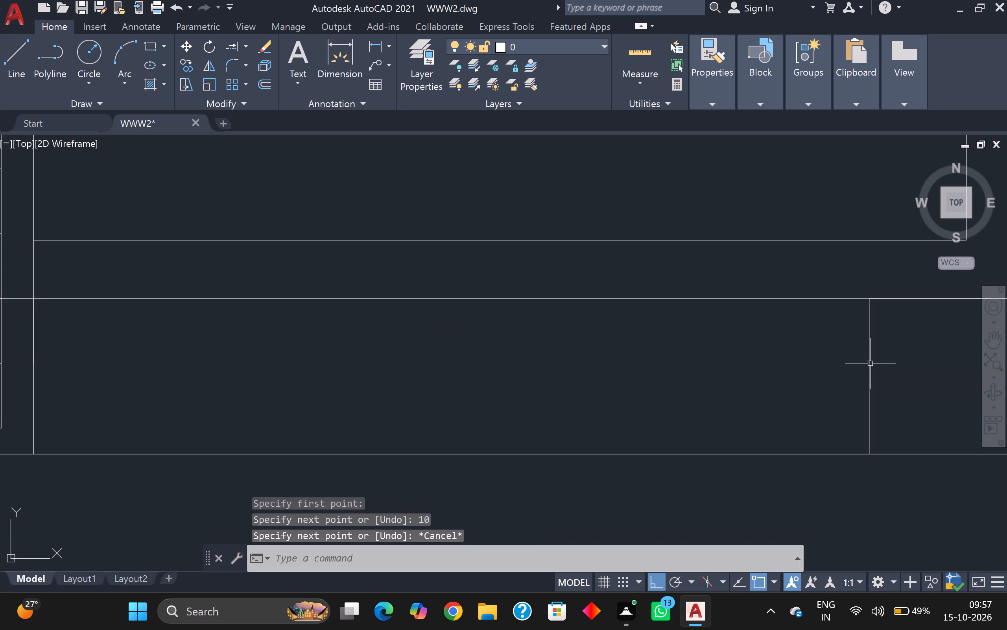
From that same crossing, draw a line 1' down, continuing horizontally about 10'-9" to the short vertical line near the outer corner.
{"action": "key", "text": "l"}
{"action": "key", "text": "Return"}
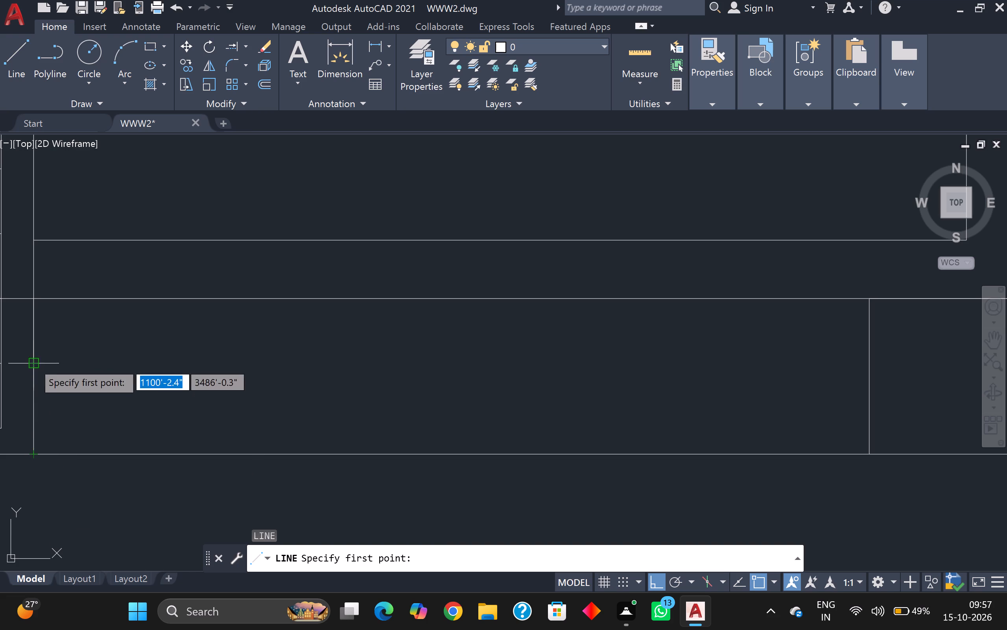
{"action": "left_click", "coordinate": [32, 299]}
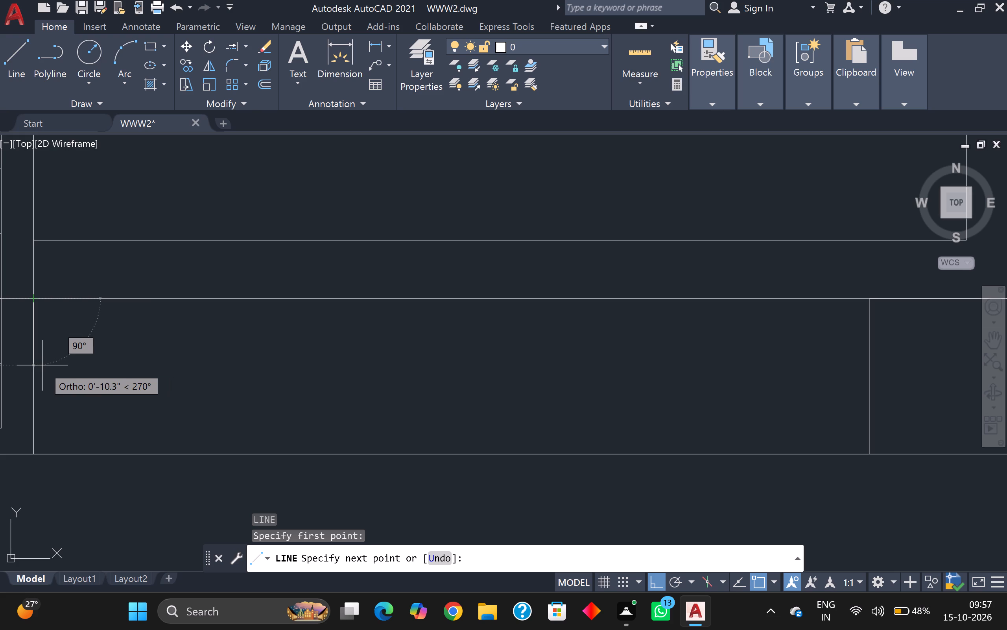
{"action": "type", "text": "1'"}
{"action": "key", "text": "Return"}
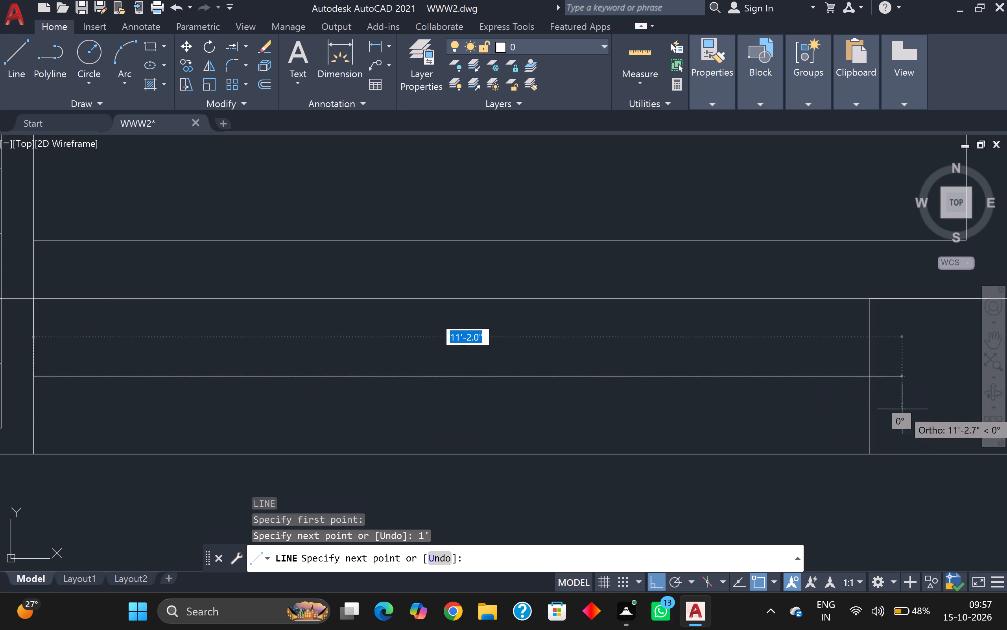
{"action": "left_click", "coordinate": [865, 374]}
{"action": "key", "text": "Escape"}
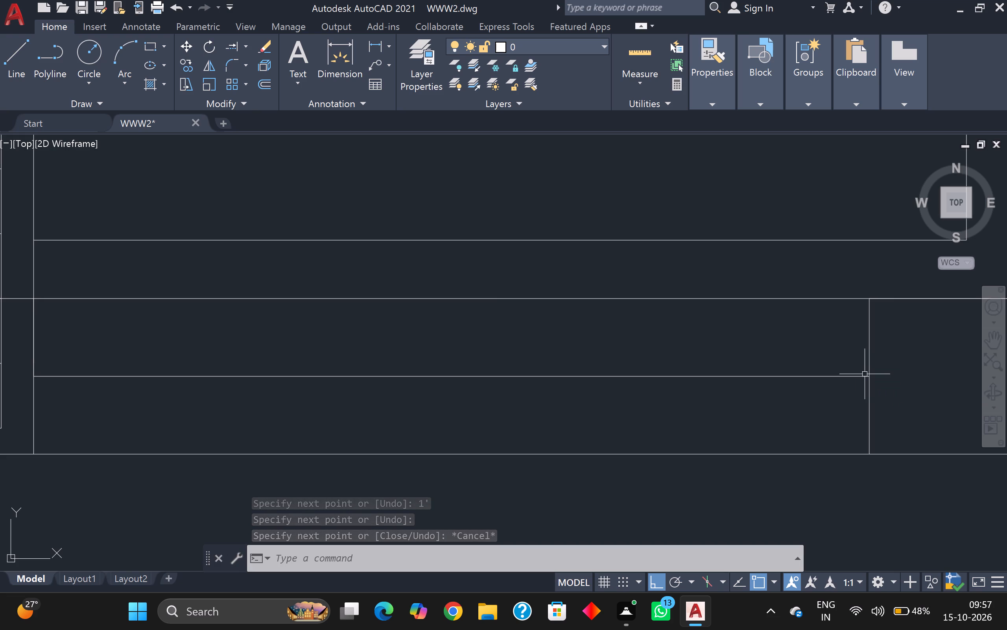
Extend the short vertical line near the lower-right corner up through the bottom wall to its inner line.
{"action": "scroll", "coordinate": [819, 340], "scroll_direction": "down", "scroll_amount": 2}
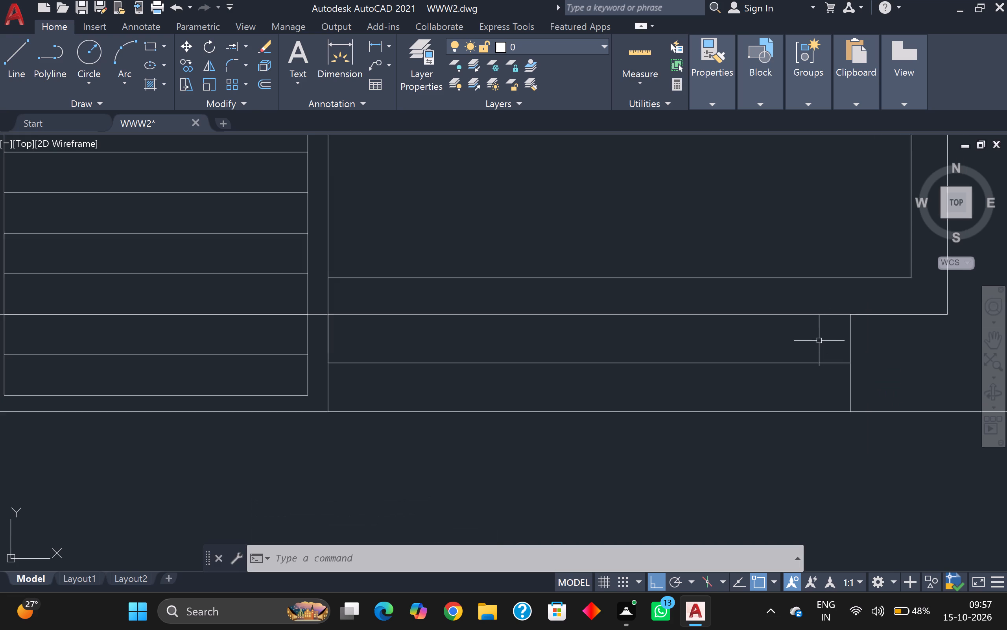
{"action": "scroll", "coordinate": [819, 341], "scroll_direction": "down", "scroll_amount": 2}
{"action": "scroll", "coordinate": [734, 335], "scroll_direction": "up", "scroll_amount": 1}
{"action": "scroll", "coordinate": [744, 346], "scroll_direction": "down", "scroll_amount": 2}
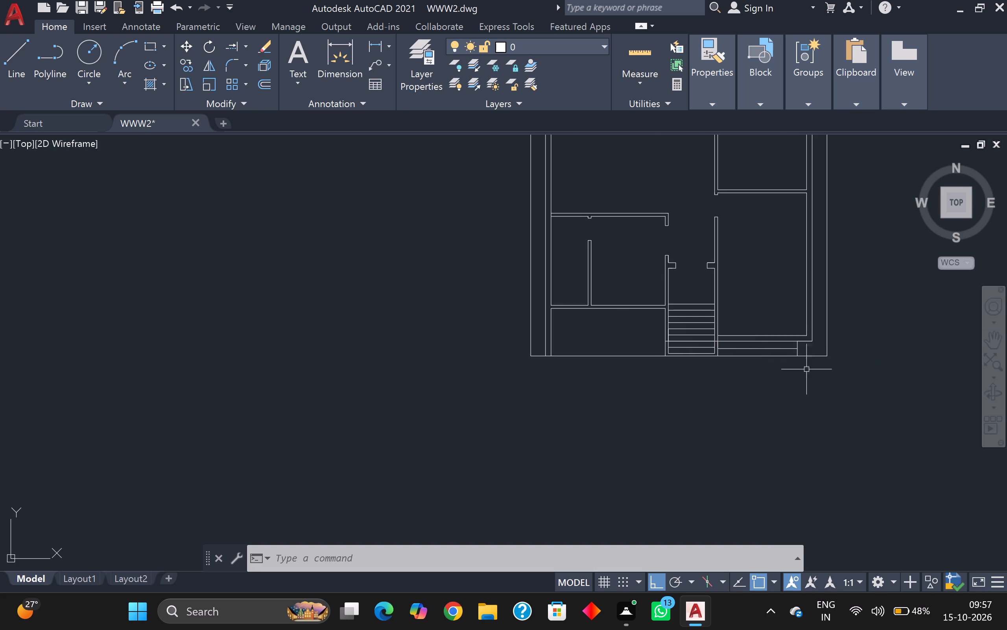
{"action": "scroll", "coordinate": [823, 375], "scroll_direction": "up", "scroll_amount": 2}
{"action": "middle_click_drag", "start_coordinate": [824, 375], "coordinate": [815, 417]}
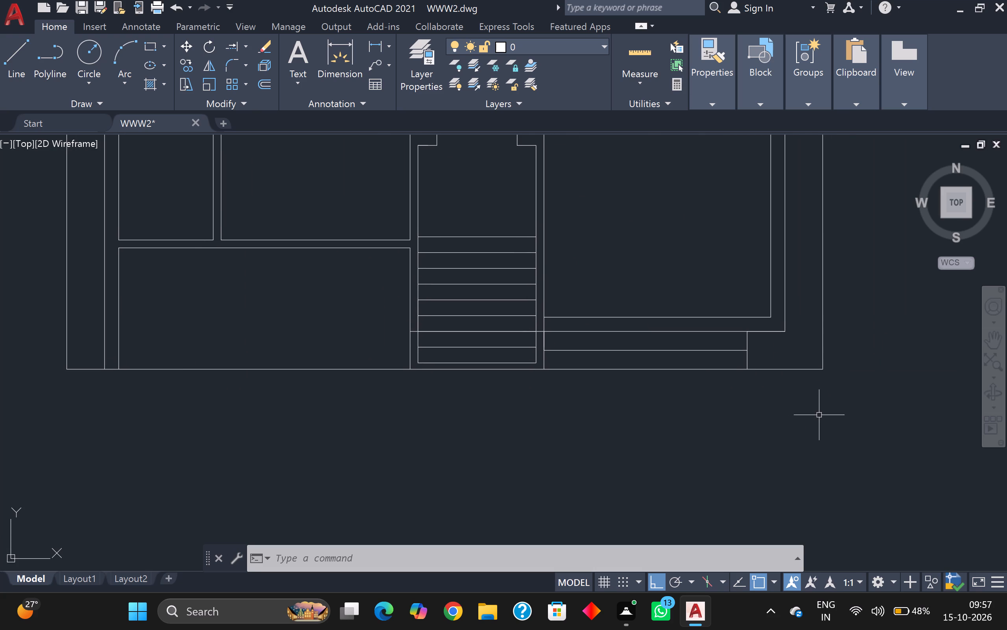
{"action": "scroll", "coordinate": [773, 358], "scroll_direction": "up", "scroll_amount": 2}
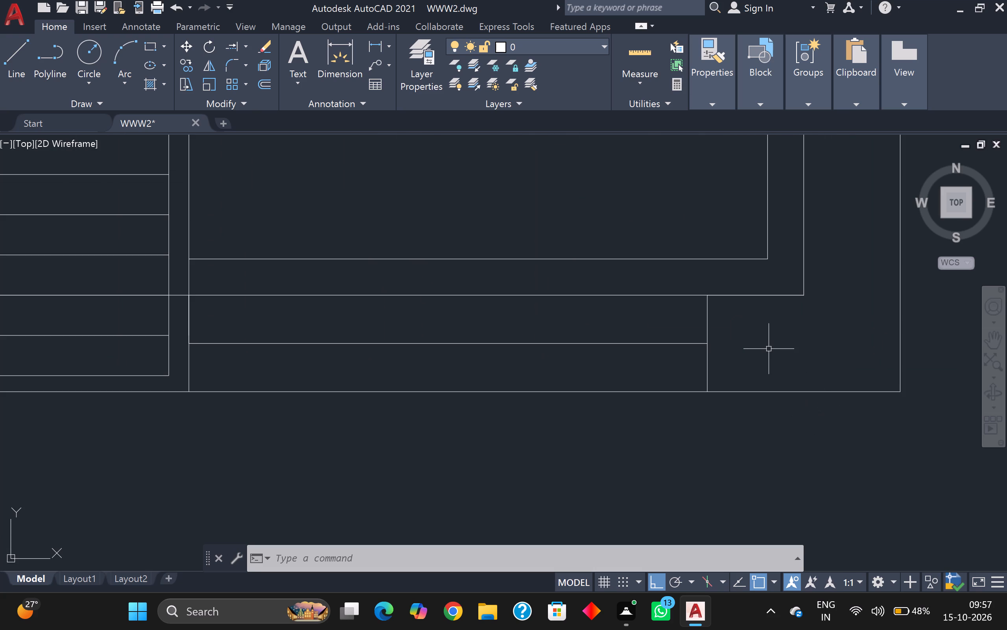
{"action": "scroll", "coordinate": [699, 317], "scroll_direction": "up", "scroll_amount": 2}
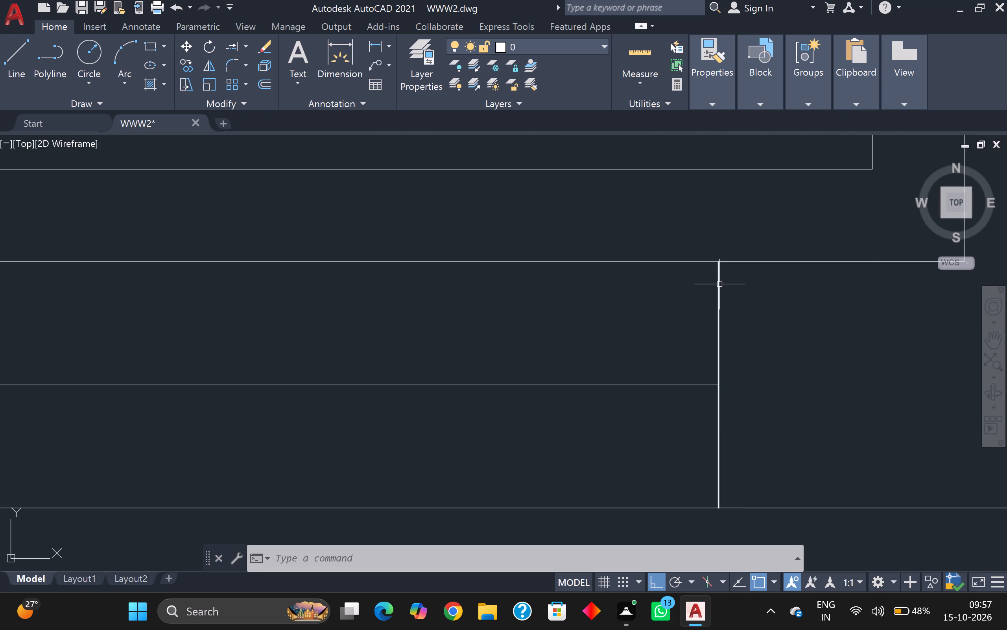
{"action": "key", "text": "space"}
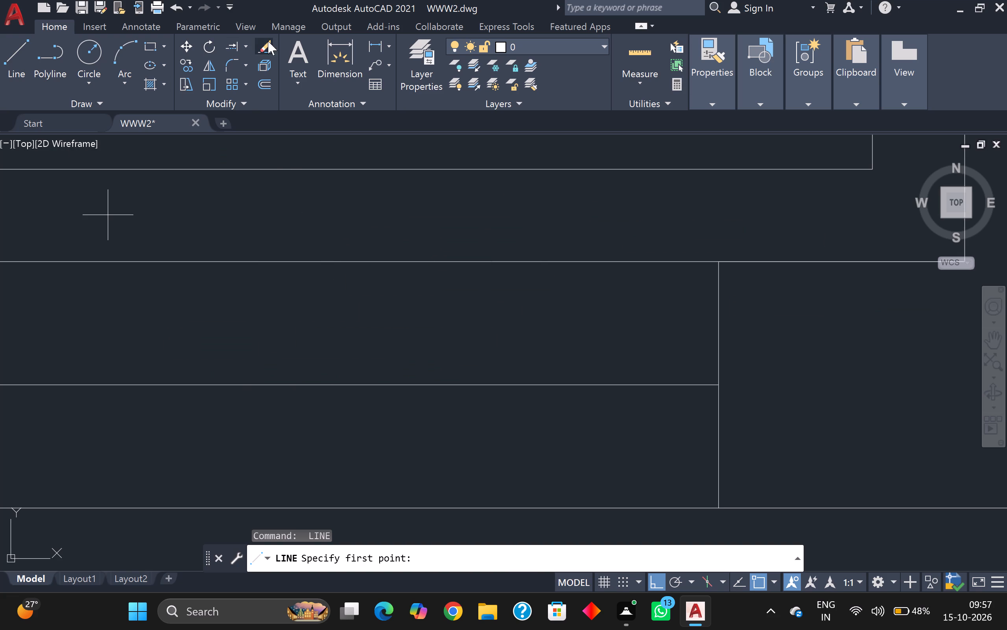
{"action": "left_click", "coordinate": [225, 50]}
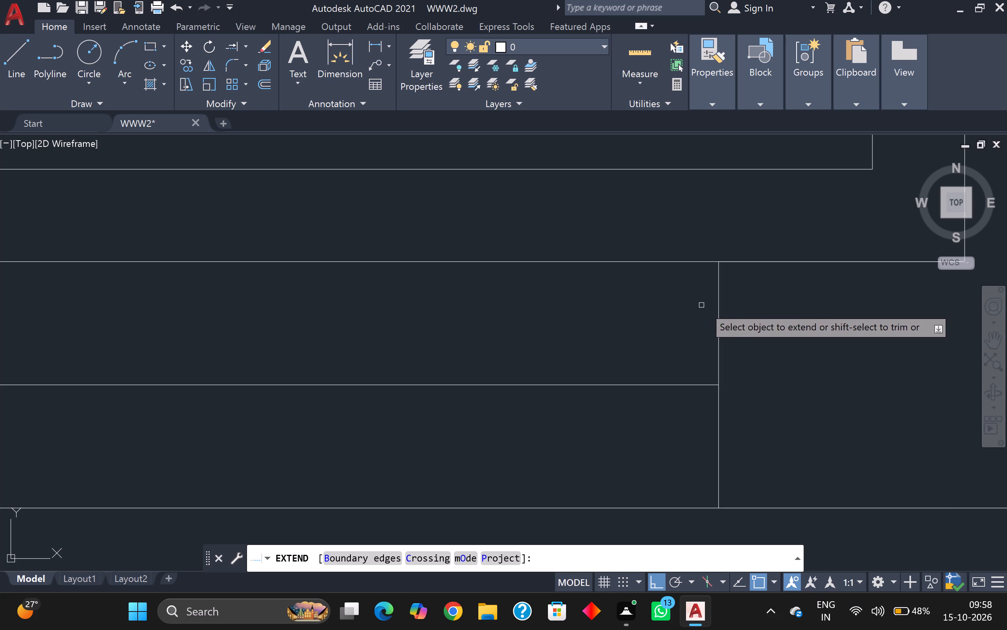
{"action": "left_click", "coordinate": [720, 311]}
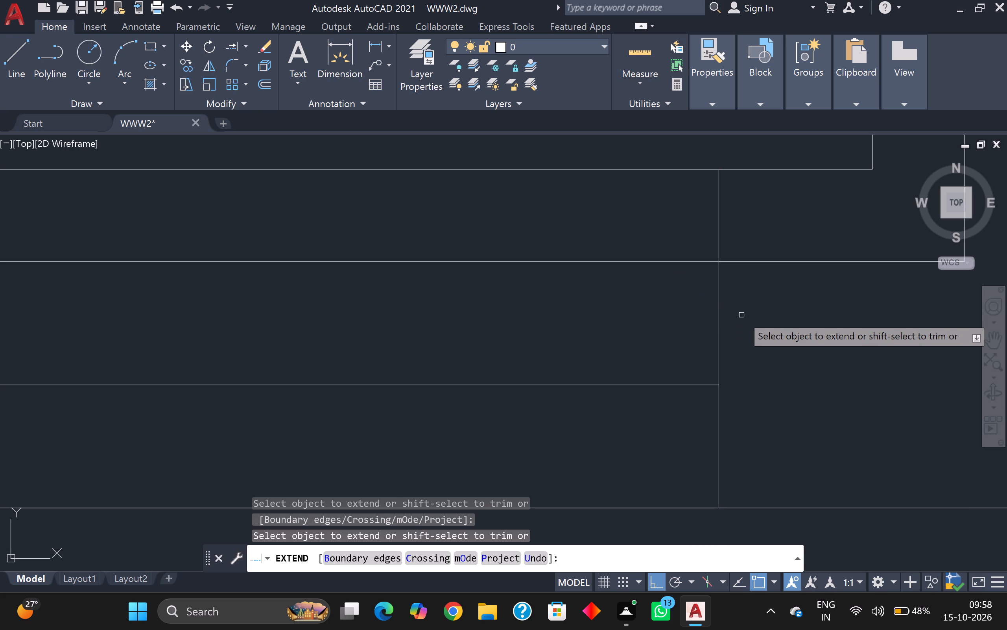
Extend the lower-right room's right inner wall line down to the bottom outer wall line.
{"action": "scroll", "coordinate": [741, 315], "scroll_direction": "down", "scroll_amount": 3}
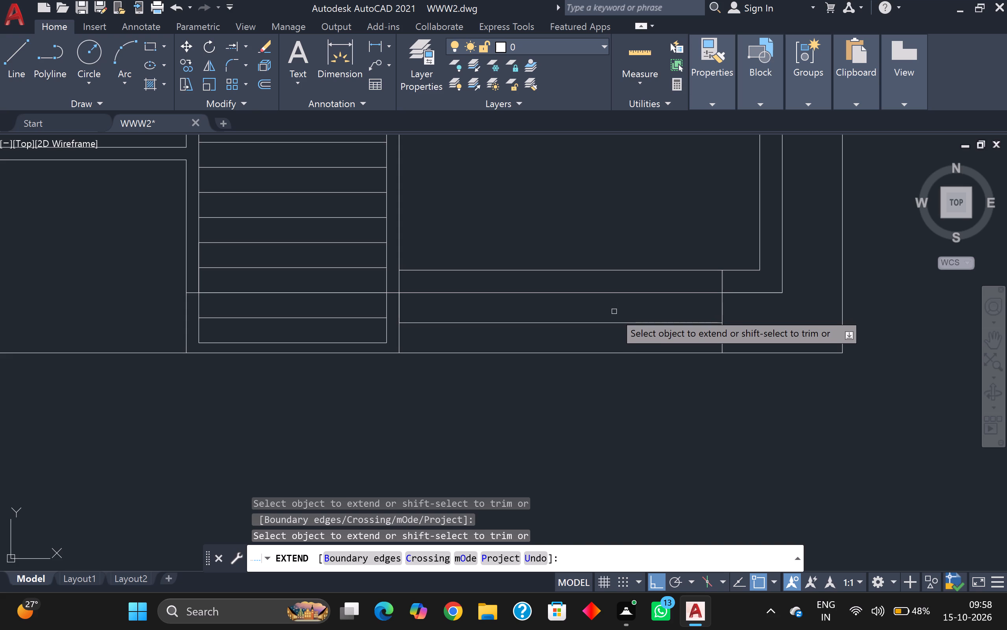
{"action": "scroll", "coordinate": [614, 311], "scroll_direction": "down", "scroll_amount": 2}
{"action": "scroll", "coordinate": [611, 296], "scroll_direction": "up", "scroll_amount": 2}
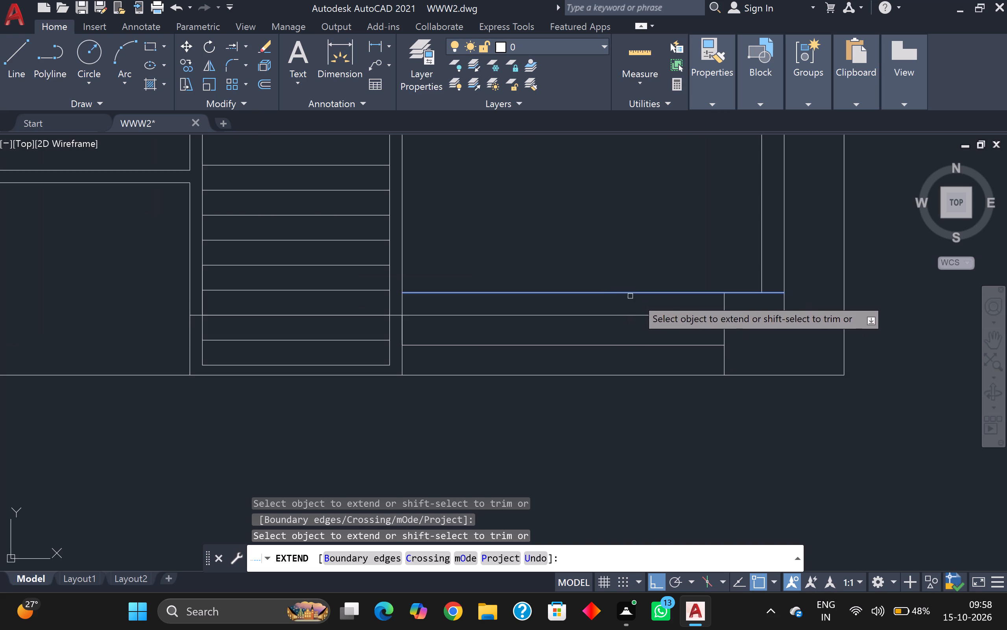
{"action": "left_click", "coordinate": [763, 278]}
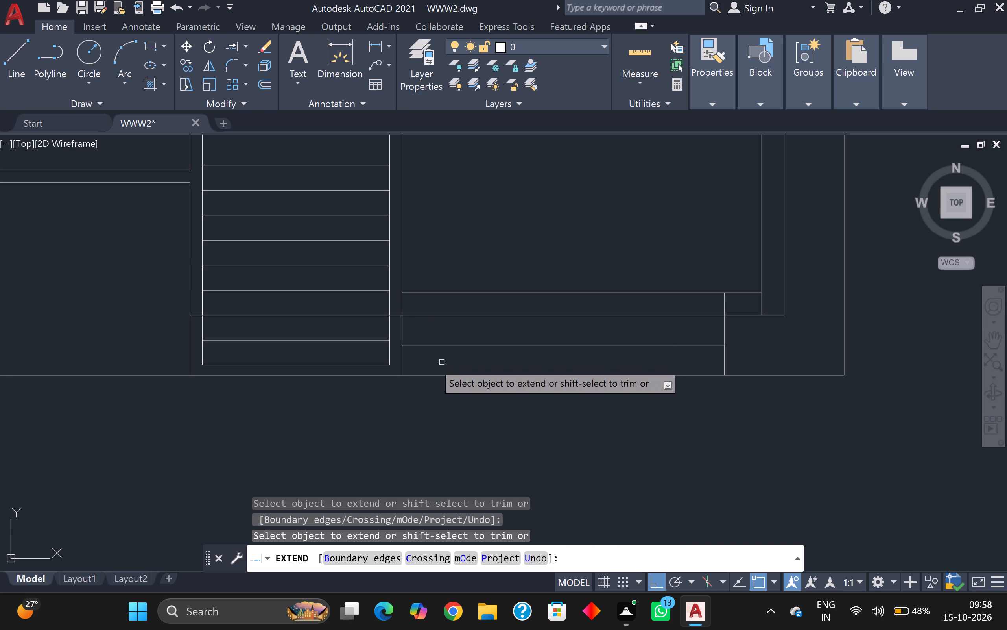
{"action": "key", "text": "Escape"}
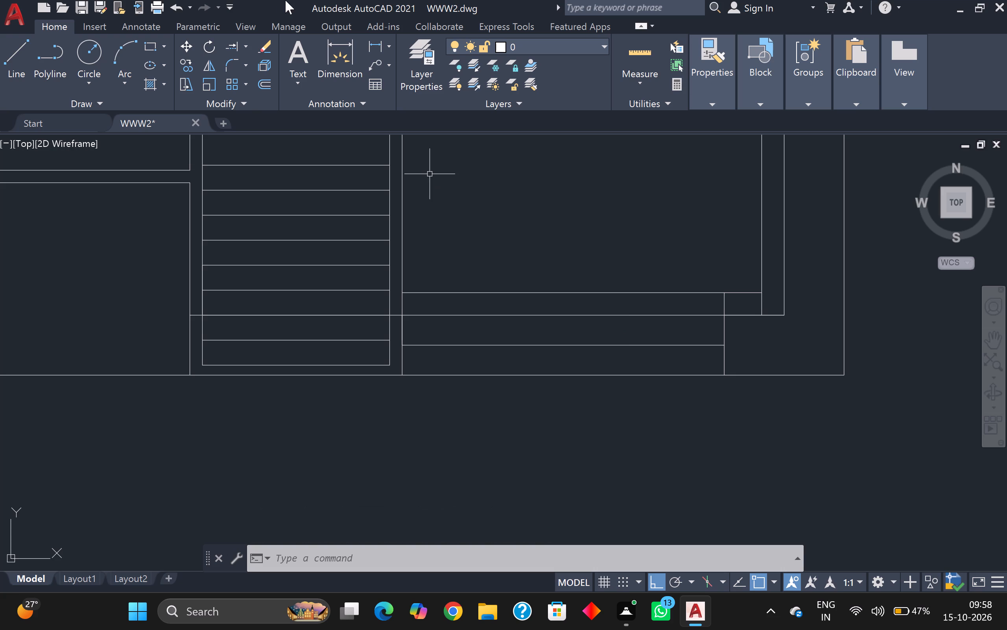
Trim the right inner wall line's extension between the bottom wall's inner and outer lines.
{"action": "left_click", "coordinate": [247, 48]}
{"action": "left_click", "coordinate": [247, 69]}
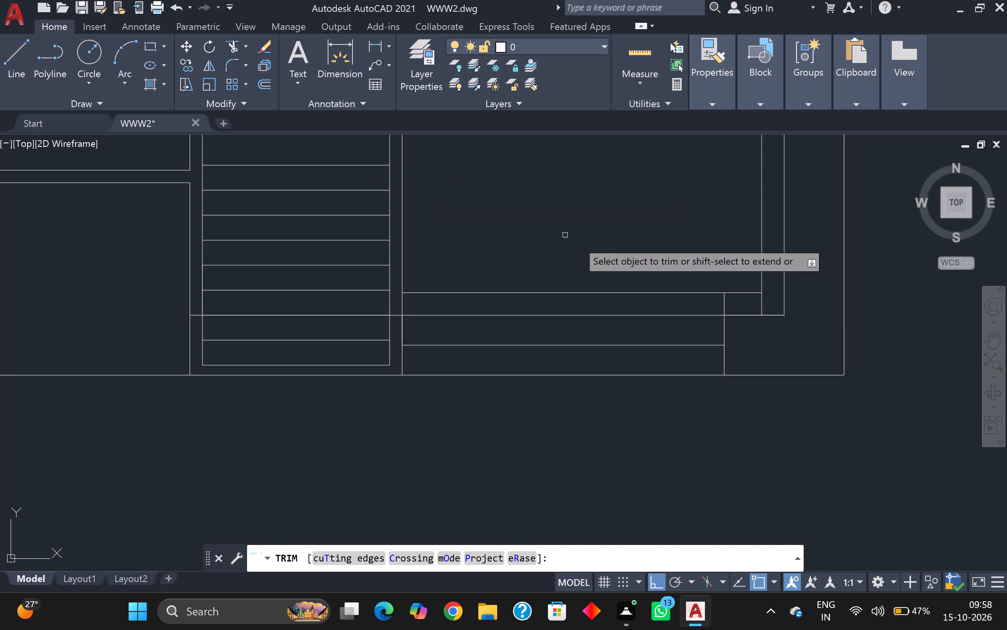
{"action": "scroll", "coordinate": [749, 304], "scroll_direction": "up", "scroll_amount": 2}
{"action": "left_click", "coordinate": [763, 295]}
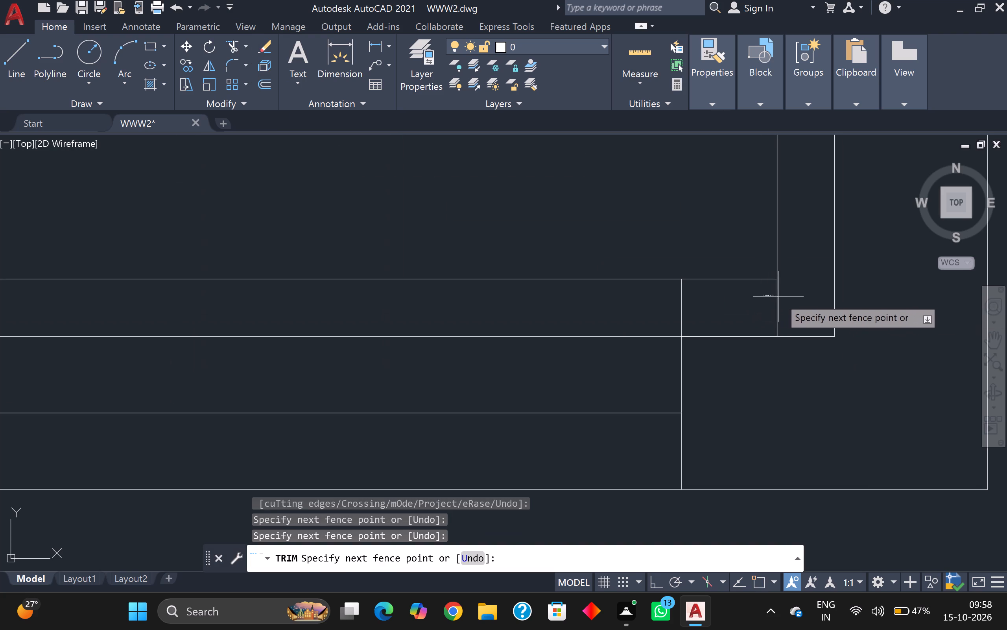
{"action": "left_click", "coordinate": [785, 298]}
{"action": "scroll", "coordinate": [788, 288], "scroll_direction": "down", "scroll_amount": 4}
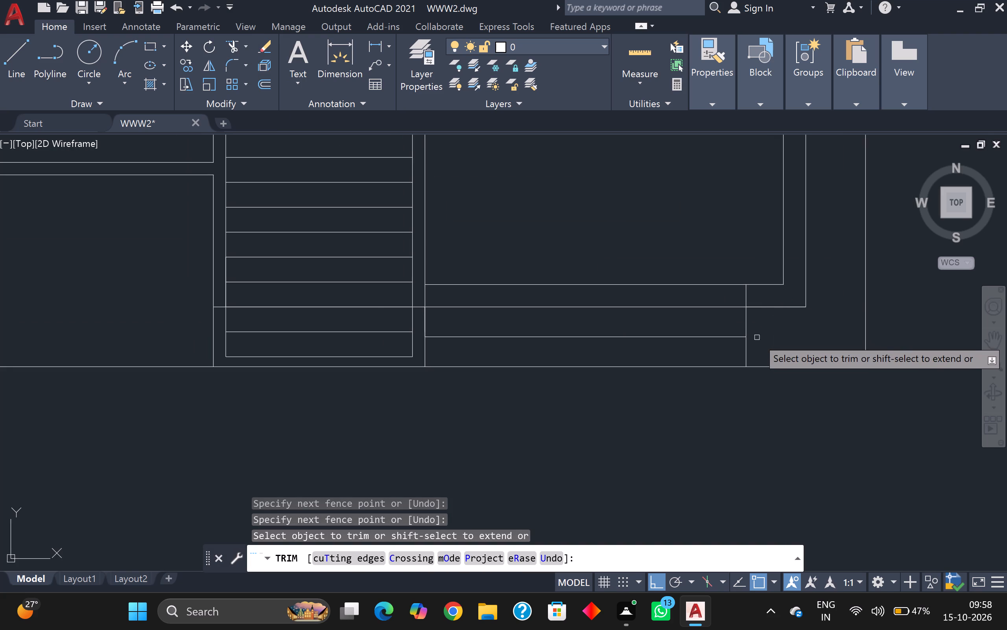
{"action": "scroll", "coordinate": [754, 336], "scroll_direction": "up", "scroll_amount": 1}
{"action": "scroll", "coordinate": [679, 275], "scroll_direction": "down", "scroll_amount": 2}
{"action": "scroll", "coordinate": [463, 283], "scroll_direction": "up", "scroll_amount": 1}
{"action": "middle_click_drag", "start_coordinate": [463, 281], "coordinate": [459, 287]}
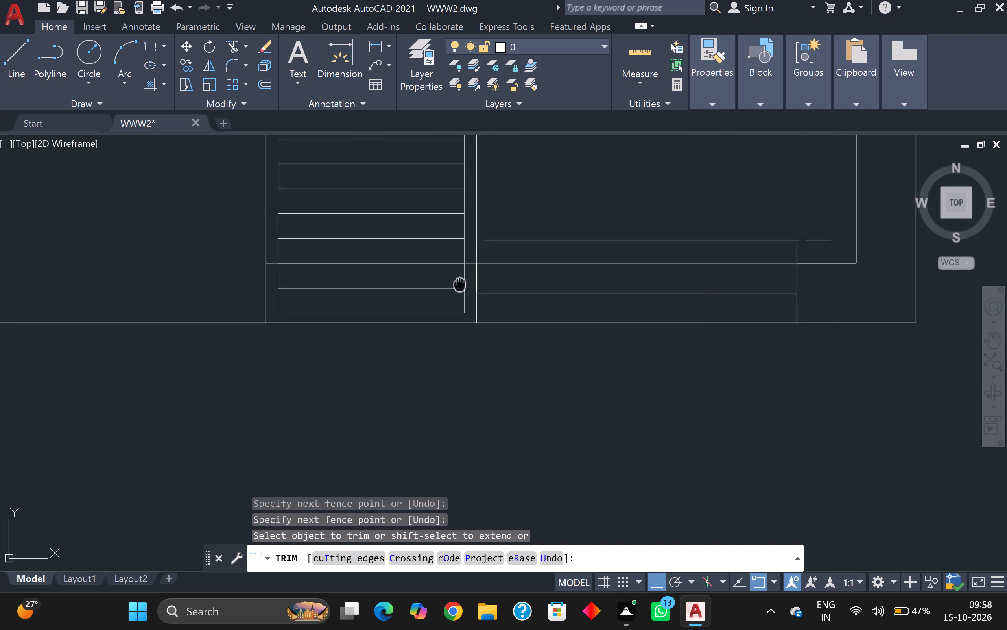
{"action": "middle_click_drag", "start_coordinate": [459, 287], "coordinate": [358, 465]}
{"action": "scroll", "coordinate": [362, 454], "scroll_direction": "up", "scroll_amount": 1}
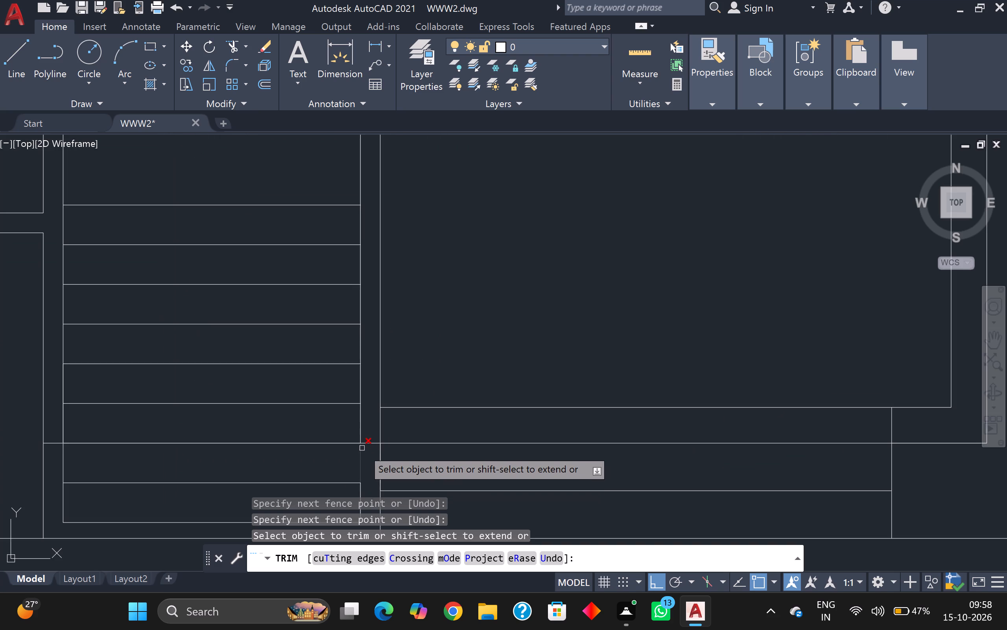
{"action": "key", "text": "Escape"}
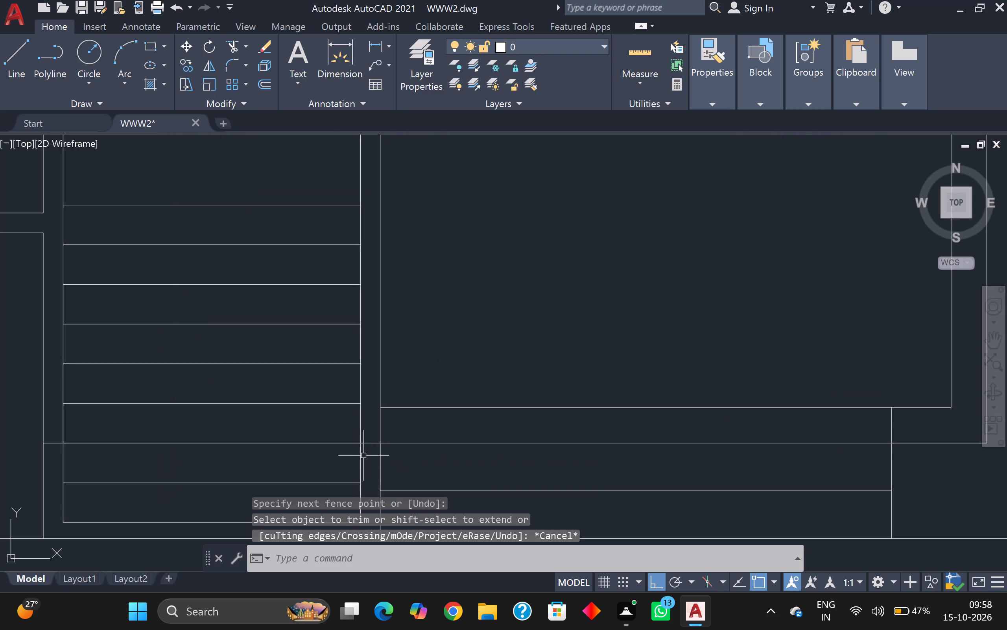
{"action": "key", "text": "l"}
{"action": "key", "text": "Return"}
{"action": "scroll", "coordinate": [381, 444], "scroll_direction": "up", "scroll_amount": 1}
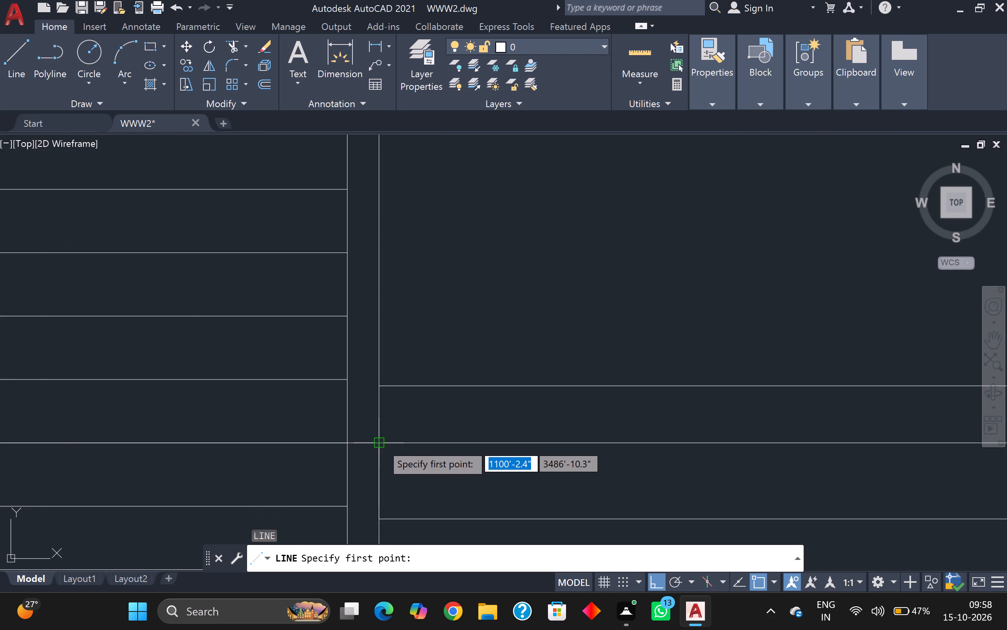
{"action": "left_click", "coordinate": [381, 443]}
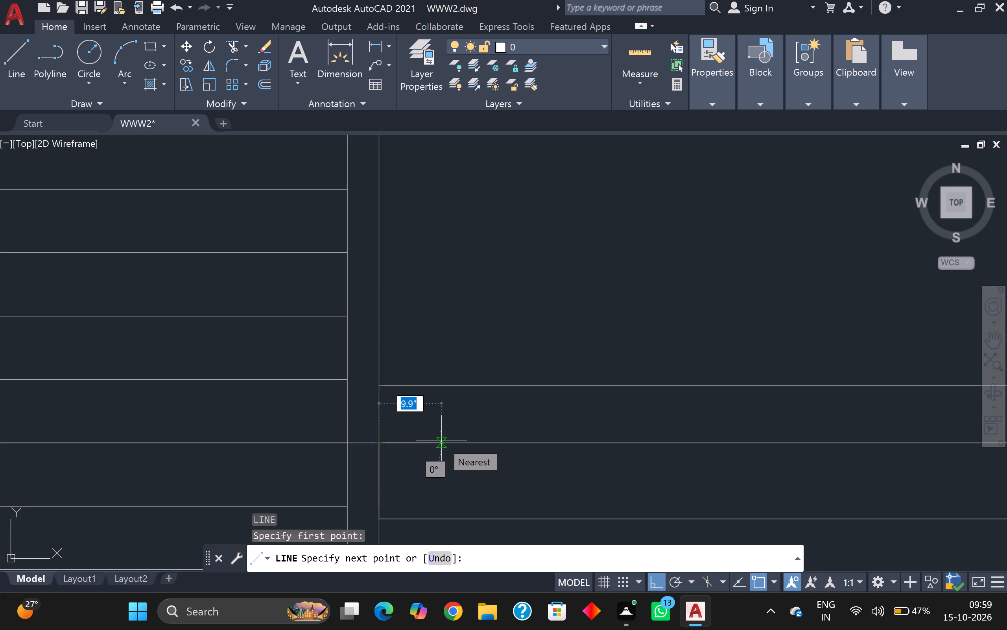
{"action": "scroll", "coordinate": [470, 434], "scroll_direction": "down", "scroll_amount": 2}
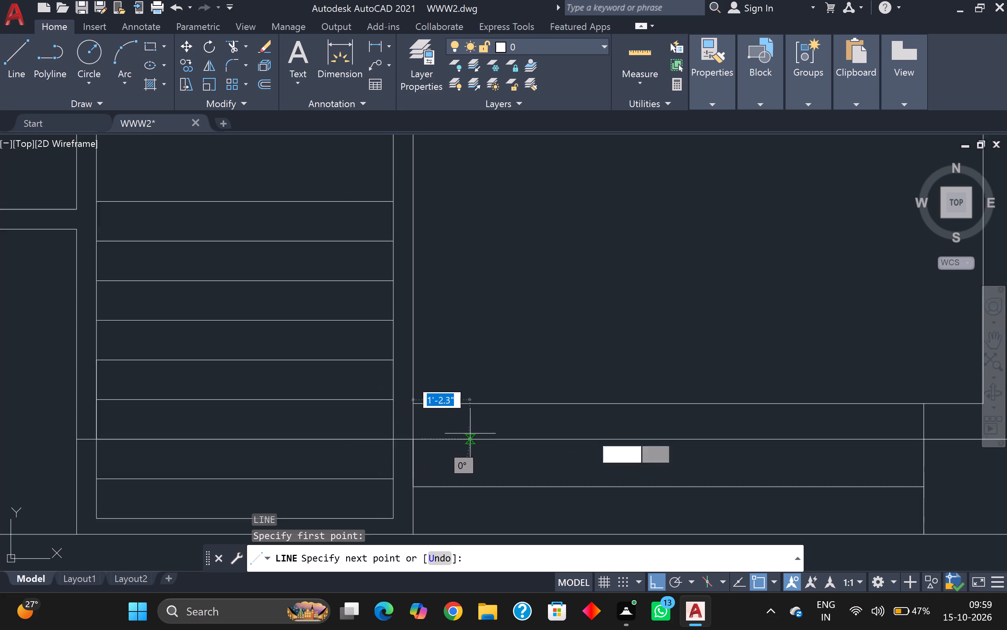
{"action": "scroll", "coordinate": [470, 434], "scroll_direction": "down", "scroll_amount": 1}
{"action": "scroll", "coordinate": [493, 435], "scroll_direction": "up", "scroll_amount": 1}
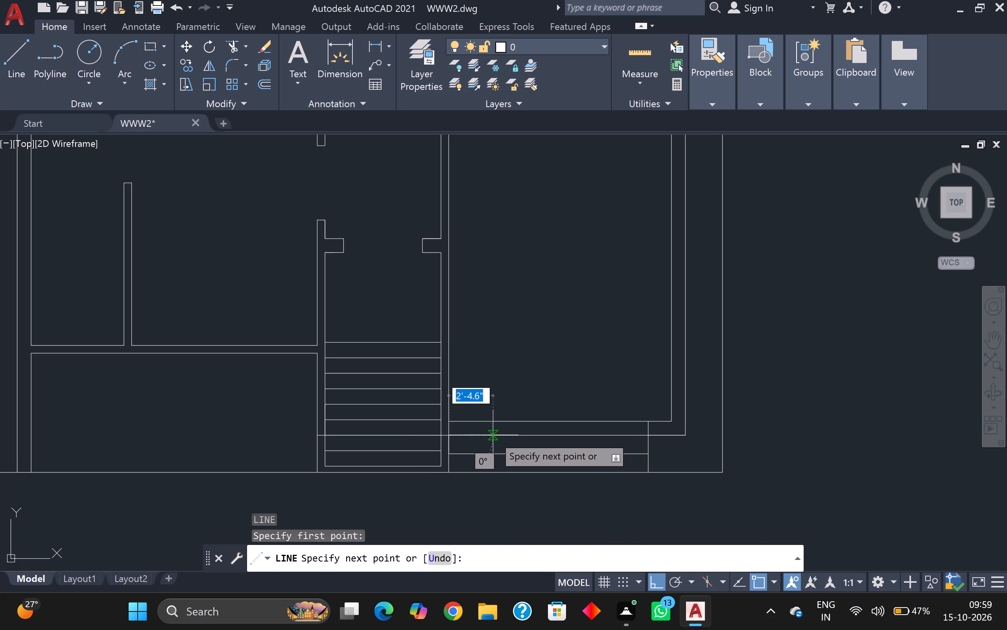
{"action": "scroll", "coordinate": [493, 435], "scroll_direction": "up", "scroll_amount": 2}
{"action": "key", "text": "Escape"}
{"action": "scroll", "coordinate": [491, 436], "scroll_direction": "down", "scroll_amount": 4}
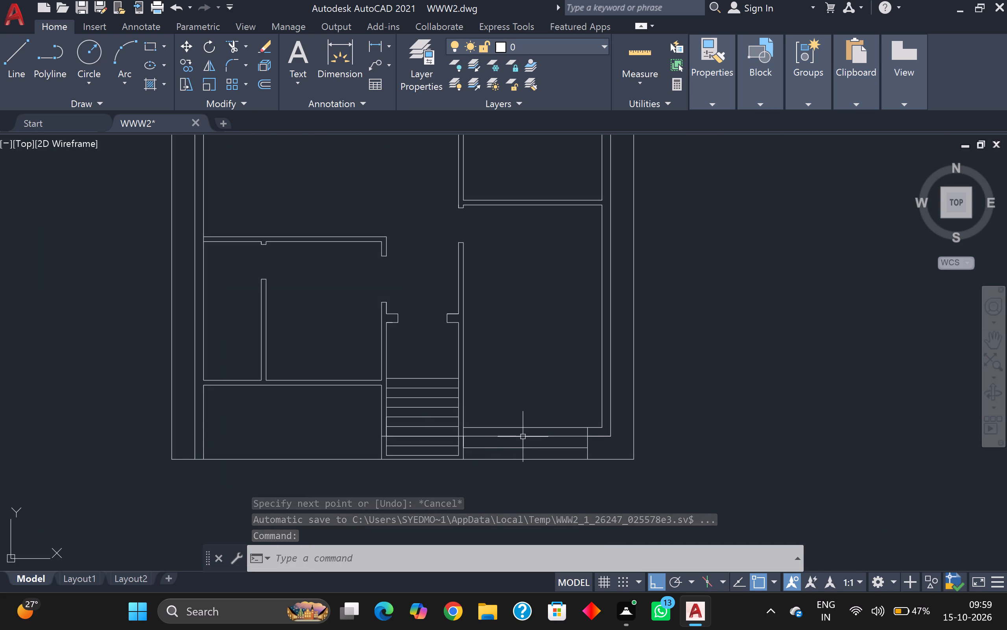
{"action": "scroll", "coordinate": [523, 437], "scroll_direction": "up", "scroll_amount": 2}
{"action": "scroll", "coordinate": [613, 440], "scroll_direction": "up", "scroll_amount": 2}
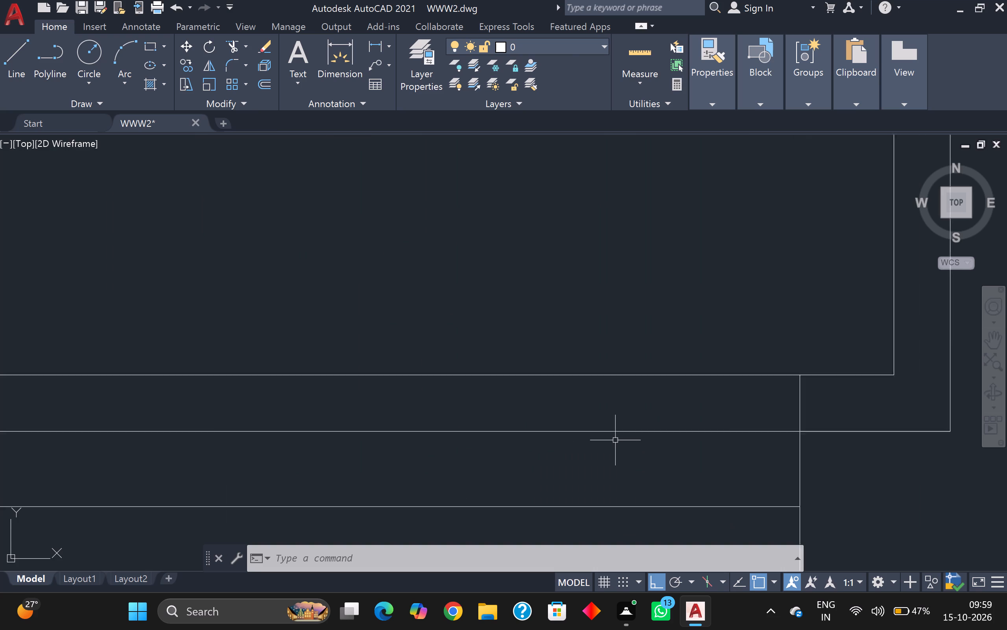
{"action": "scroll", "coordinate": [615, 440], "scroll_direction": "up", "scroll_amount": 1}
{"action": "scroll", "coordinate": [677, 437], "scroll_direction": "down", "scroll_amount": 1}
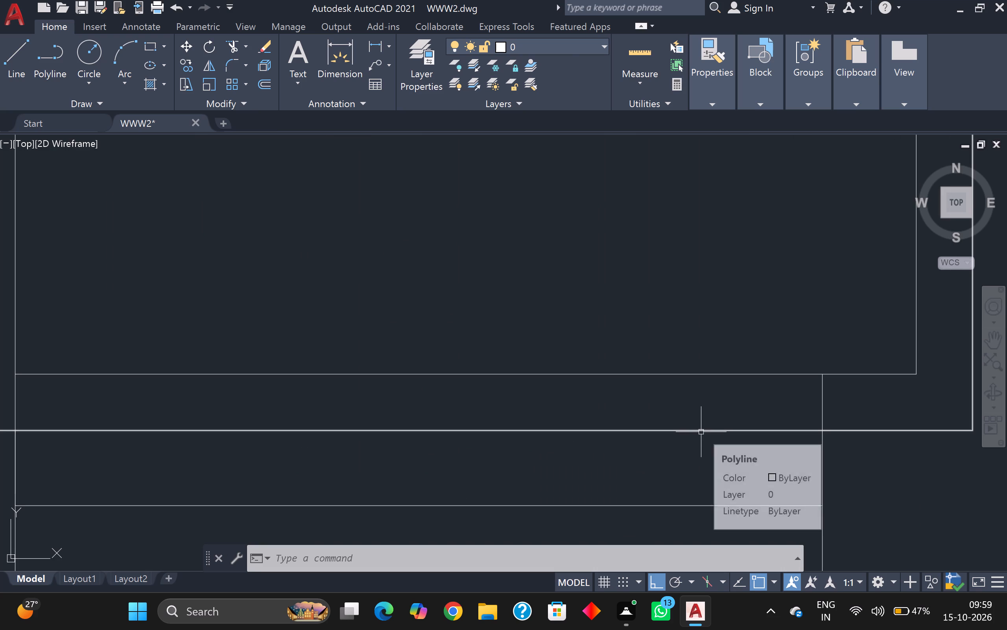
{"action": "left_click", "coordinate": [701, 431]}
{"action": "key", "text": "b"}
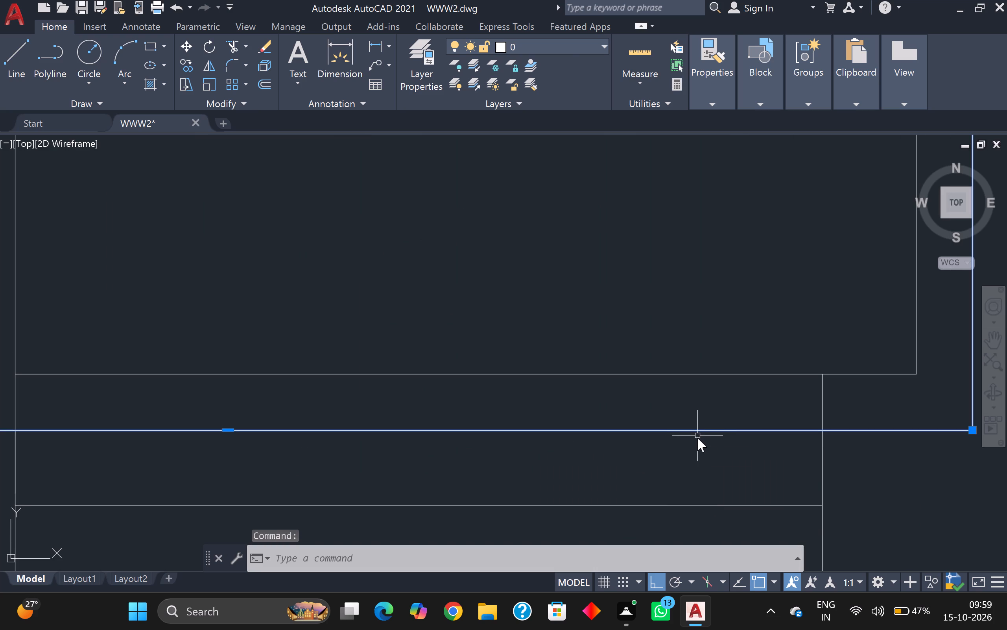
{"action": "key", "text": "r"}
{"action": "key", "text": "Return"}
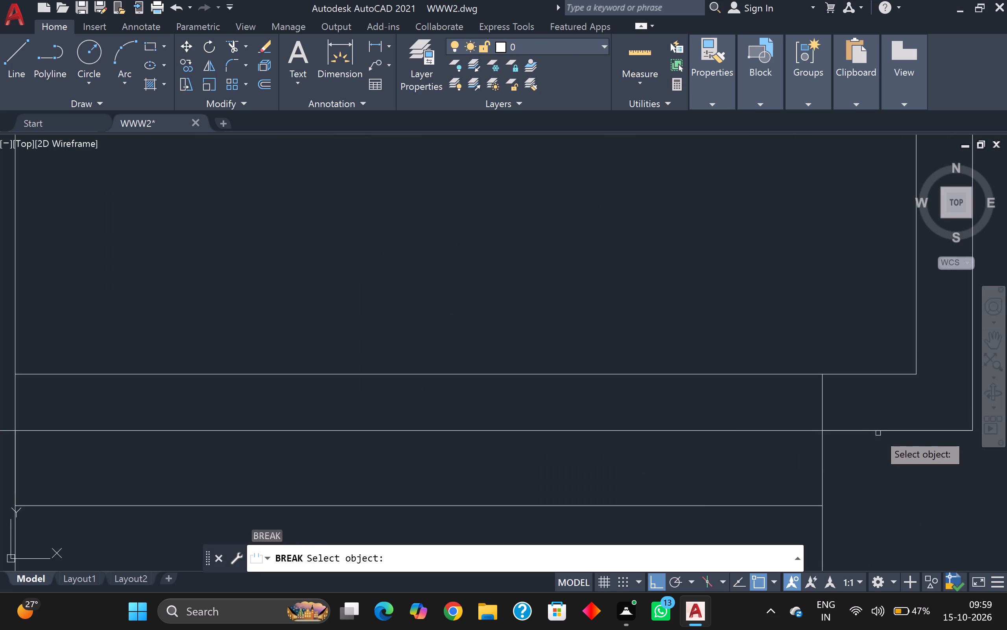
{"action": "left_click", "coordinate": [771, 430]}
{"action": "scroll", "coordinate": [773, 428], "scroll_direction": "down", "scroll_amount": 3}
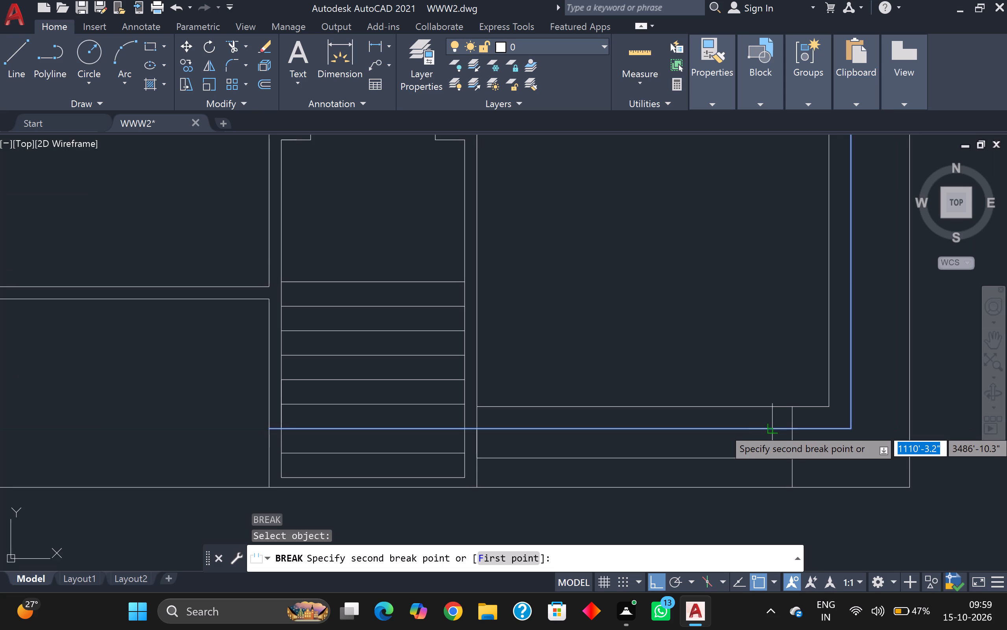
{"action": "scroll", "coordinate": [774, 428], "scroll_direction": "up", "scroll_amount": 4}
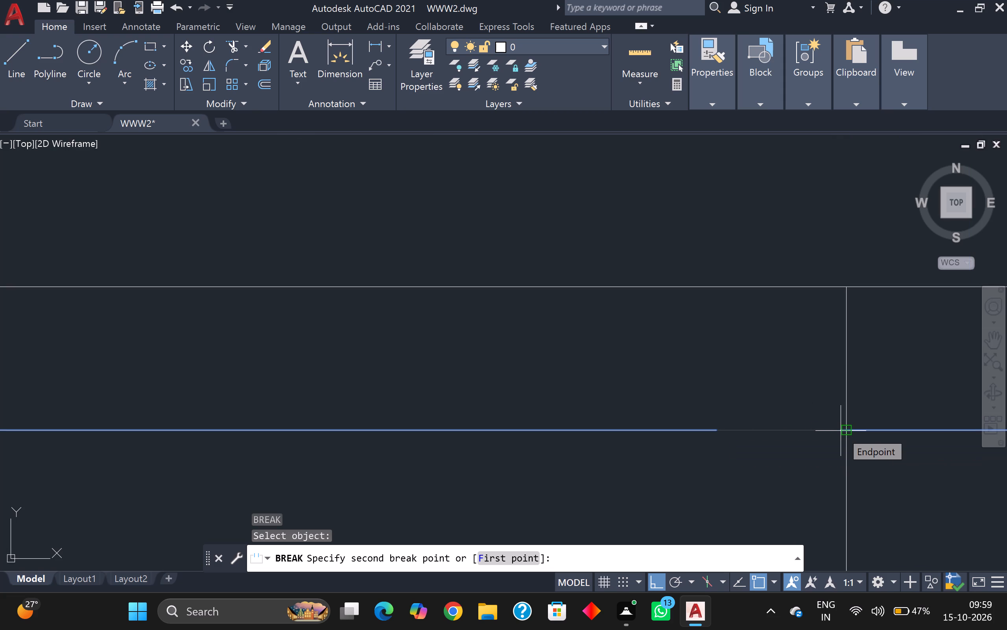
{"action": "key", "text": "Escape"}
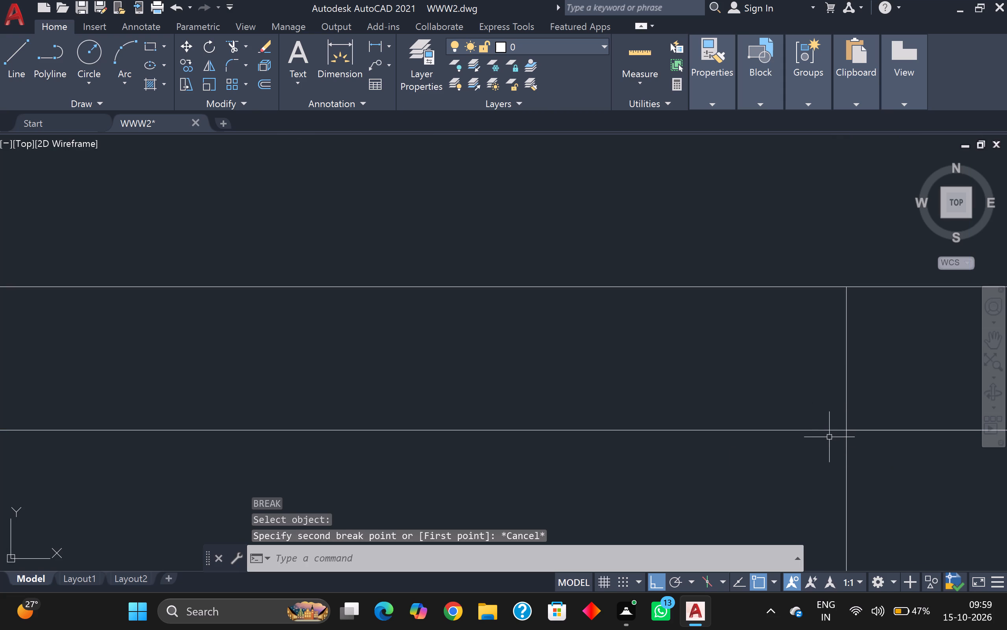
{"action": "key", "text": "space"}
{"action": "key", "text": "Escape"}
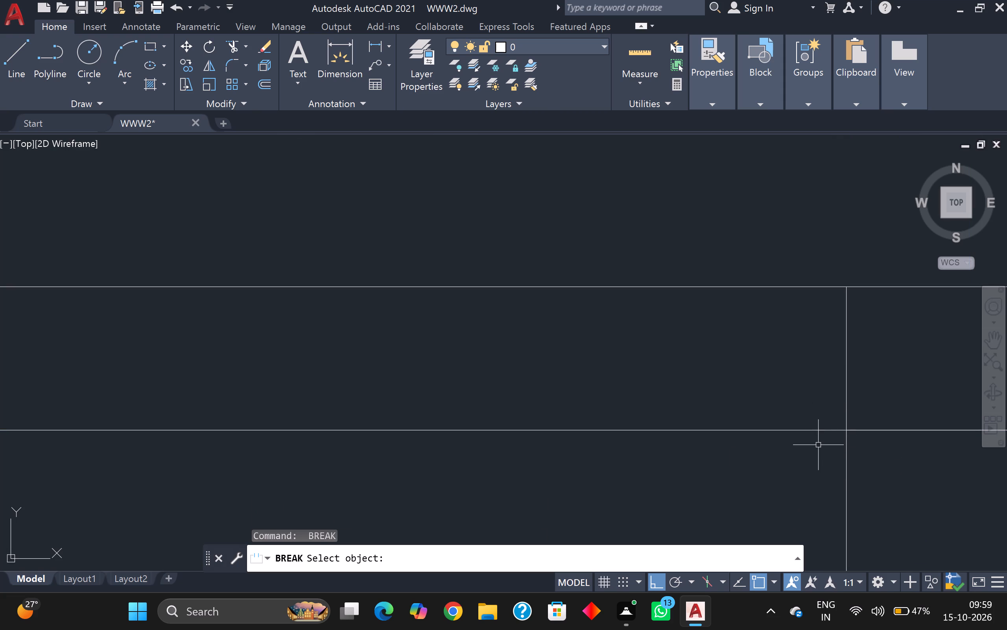
Break the bottom wall's outer polyline at its crossing with the short vertical line near the lower-right corner, using Break at Point.
{"action": "key", "text": "b"}
{"action": "key", "text": "r"}
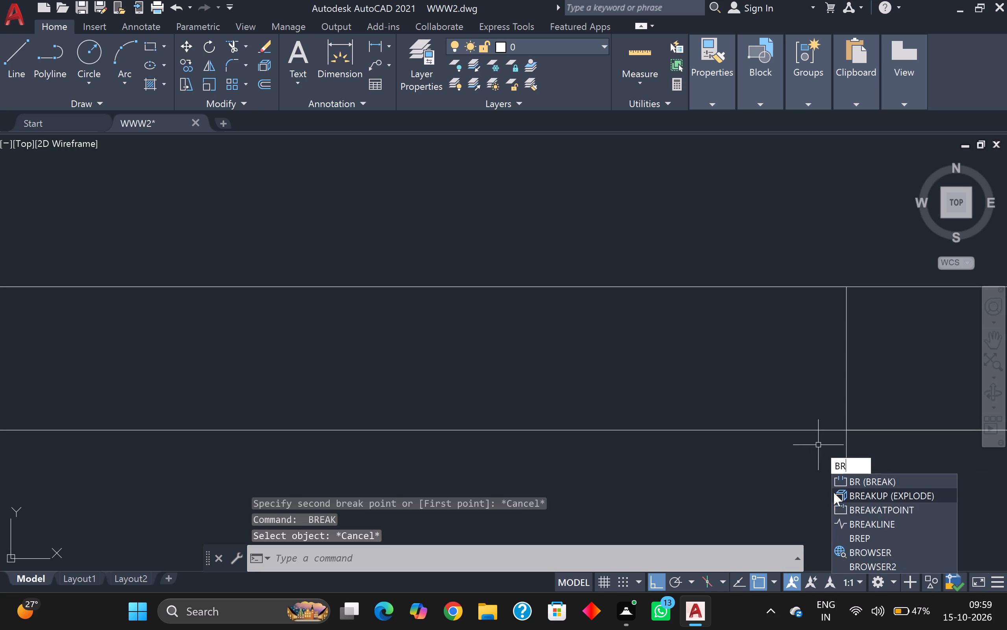
{"action": "left_click", "coordinate": [849, 504]}
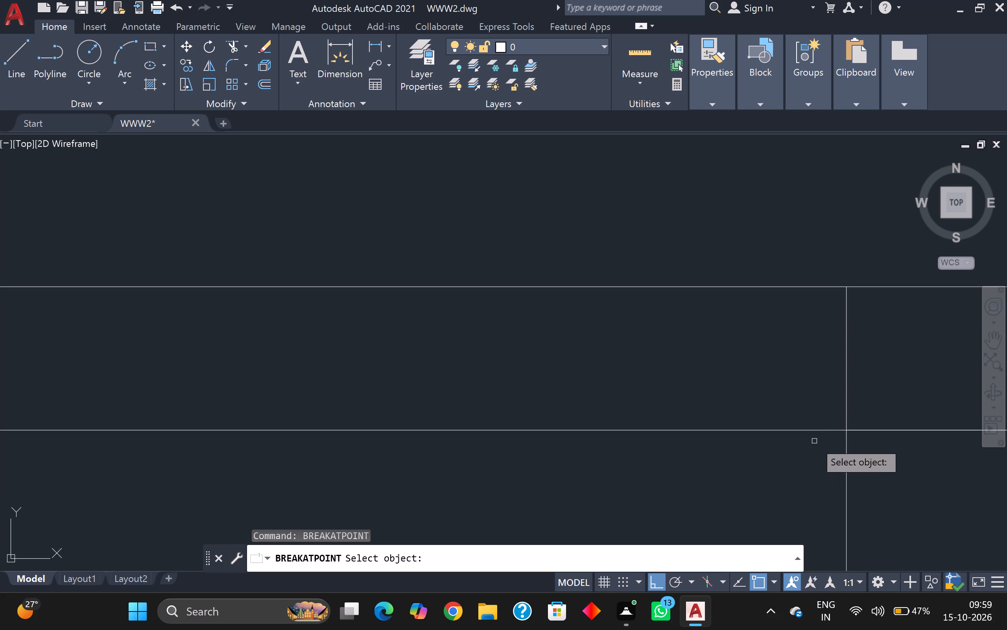
{"action": "left_click", "coordinate": [814, 430]}
{"action": "scroll", "coordinate": [835, 433], "scroll_direction": "up", "scroll_amount": 3}
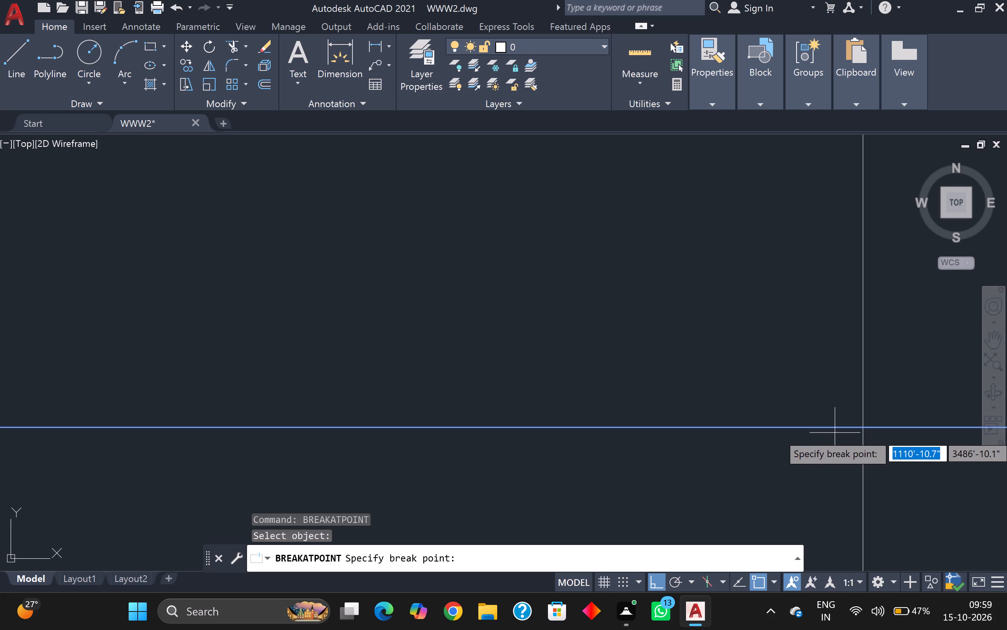
{"action": "left_click", "coordinate": [867, 426]}
Break the same bottom wall polyline at its crossing with the lower-right room's left wall line beside the stairs.
{"action": "scroll", "coordinate": [846, 428], "scroll_direction": "down", "scroll_amount": 2}
{"action": "scroll", "coordinate": [793, 428], "scroll_direction": "down", "scroll_amount": 3}
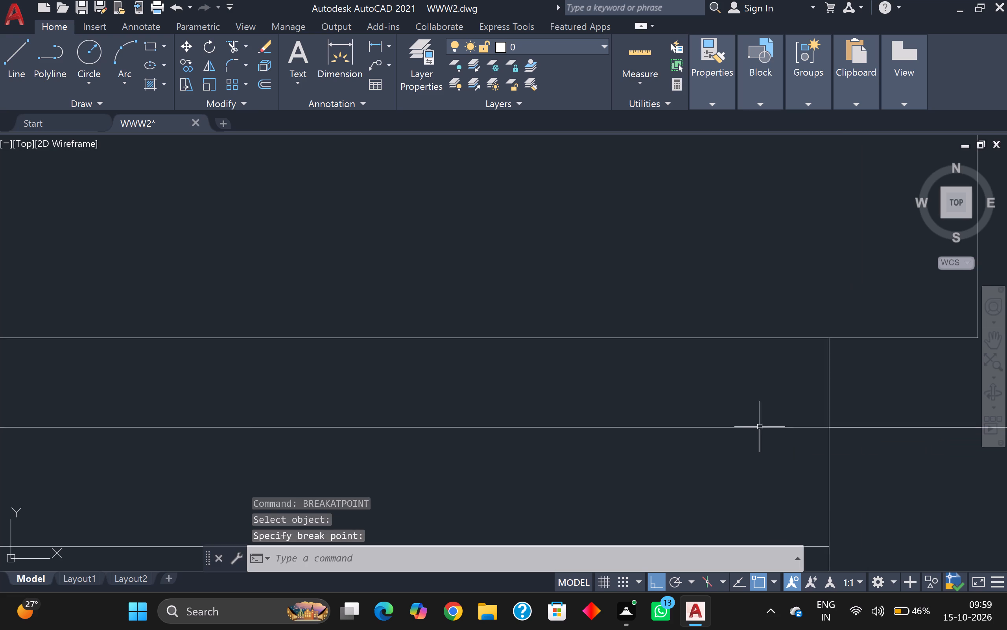
{"action": "scroll", "coordinate": [684, 419], "scroll_direction": "down", "scroll_amount": 2}
{"action": "scroll", "coordinate": [563, 436], "scroll_direction": "up", "scroll_amount": 2}
{"action": "key", "text": "space"}
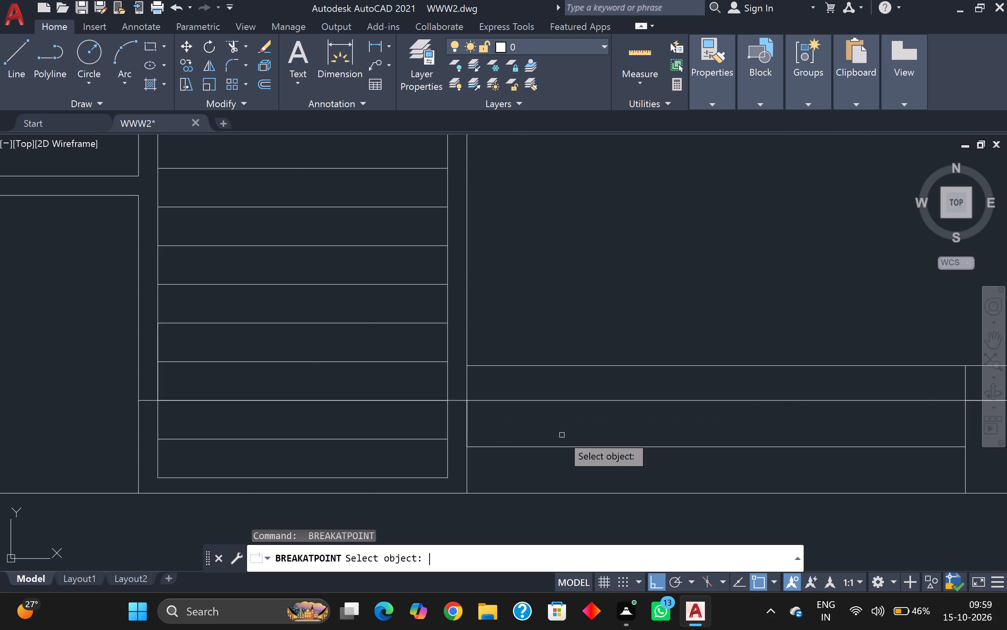
{"action": "scroll", "coordinate": [488, 437], "scroll_direction": "up", "scroll_amount": 3}
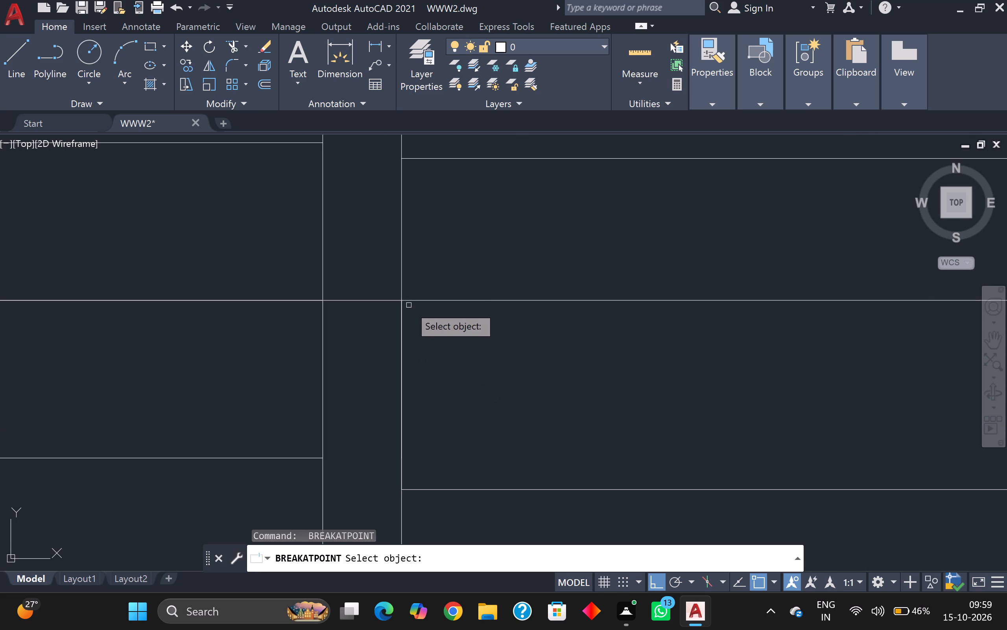
{"action": "left_click", "coordinate": [417, 298]}
{"action": "scroll", "coordinate": [411, 303], "scroll_direction": "up", "scroll_amount": 2}
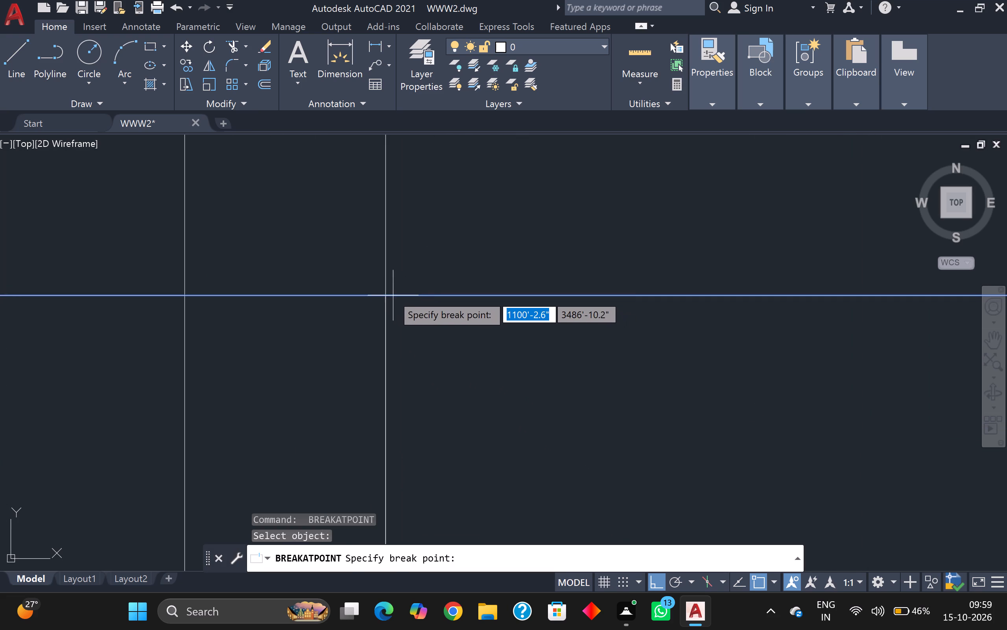
{"action": "left_click", "coordinate": [389, 296]}
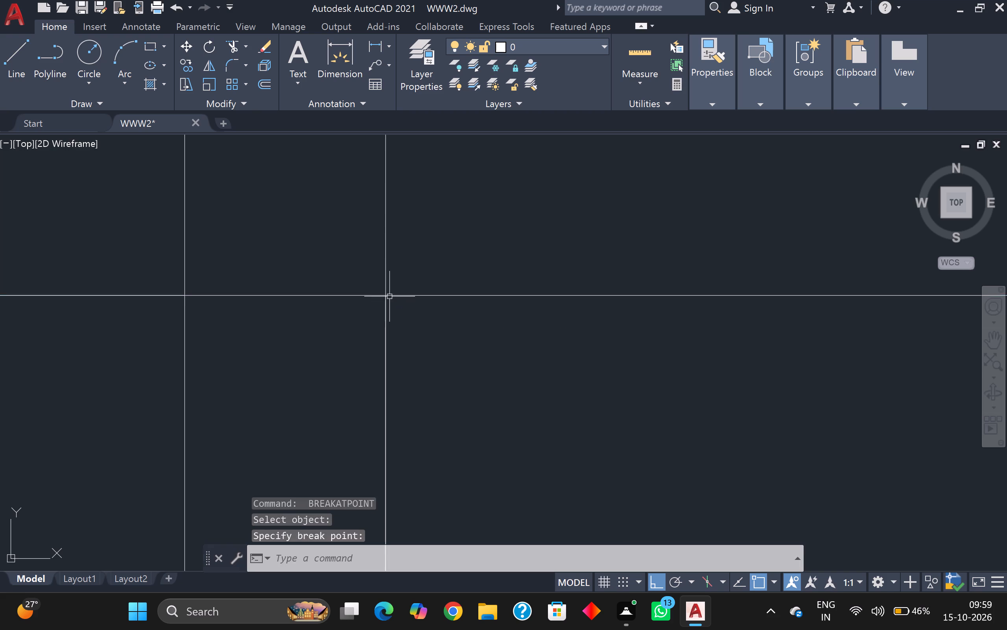
Trim the lower-right room's bottom inner wall line between its left wall and the short vertical line near the corner.
{"action": "scroll", "coordinate": [441, 296], "scroll_direction": "down", "scroll_amount": 4}
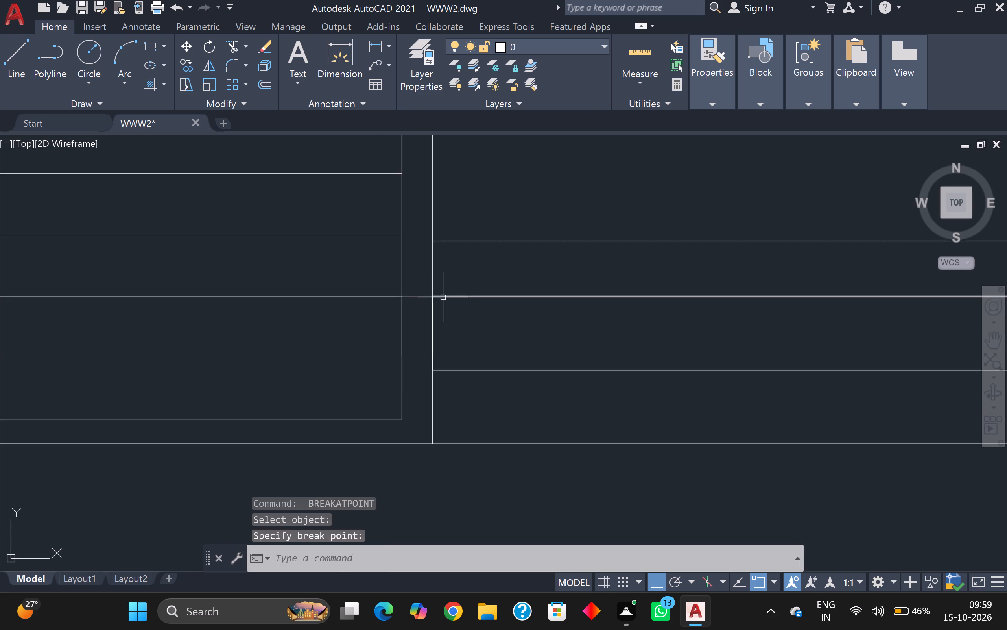
{"action": "scroll", "coordinate": [445, 297], "scroll_direction": "down", "scroll_amount": 1}
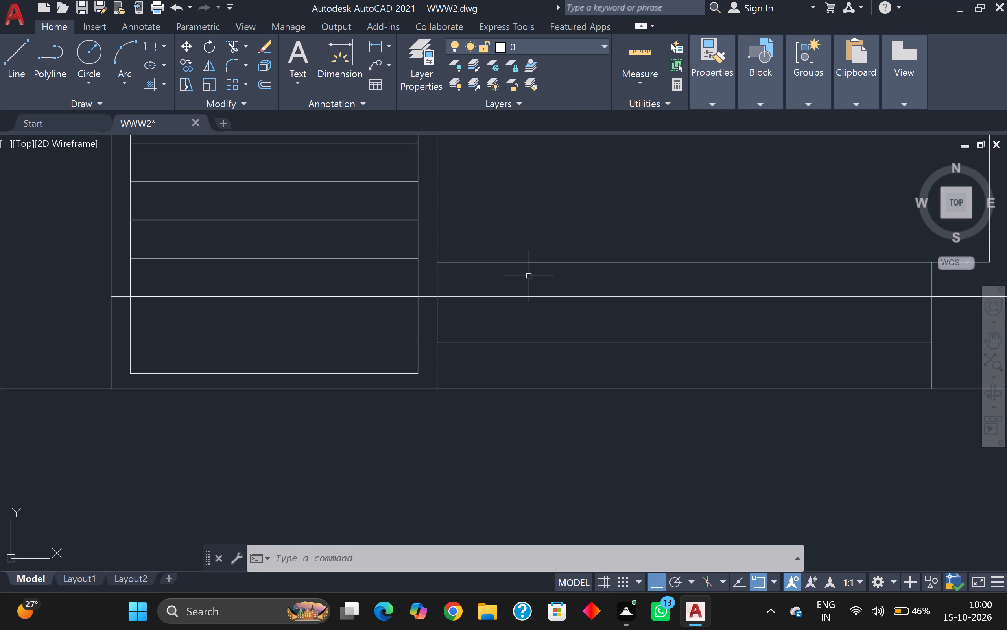
{"action": "scroll", "coordinate": [530, 276], "scroll_direction": "down", "scroll_amount": 5}
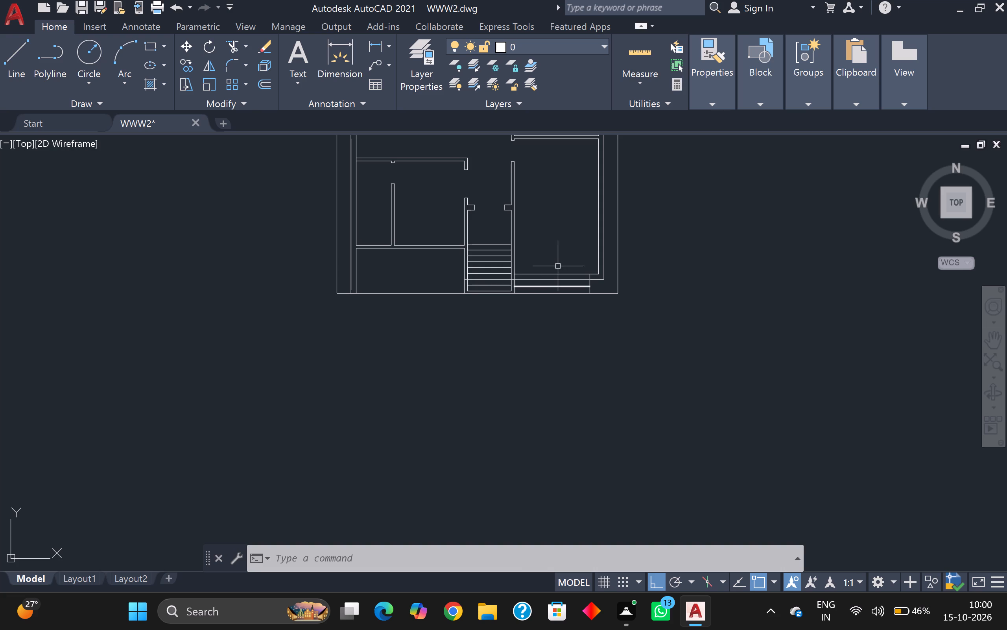
{"action": "scroll", "coordinate": [553, 284], "scroll_direction": "up", "scroll_amount": 3}
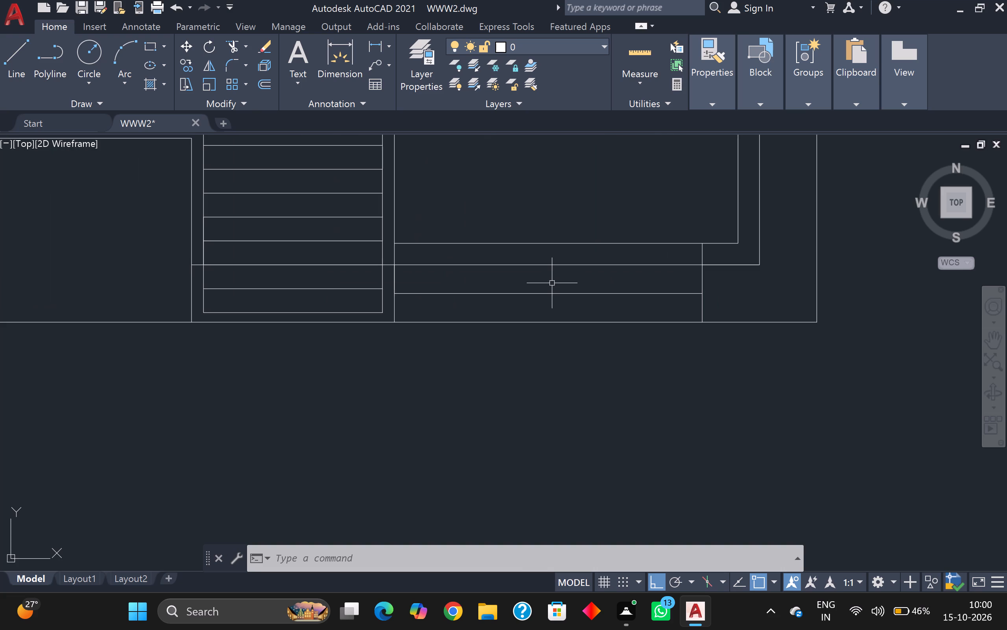
{"action": "scroll", "coordinate": [604, 248], "scroll_direction": "up", "scroll_amount": 1}
{"action": "scroll", "coordinate": [604, 247], "scroll_direction": "down", "scroll_amount": 2}
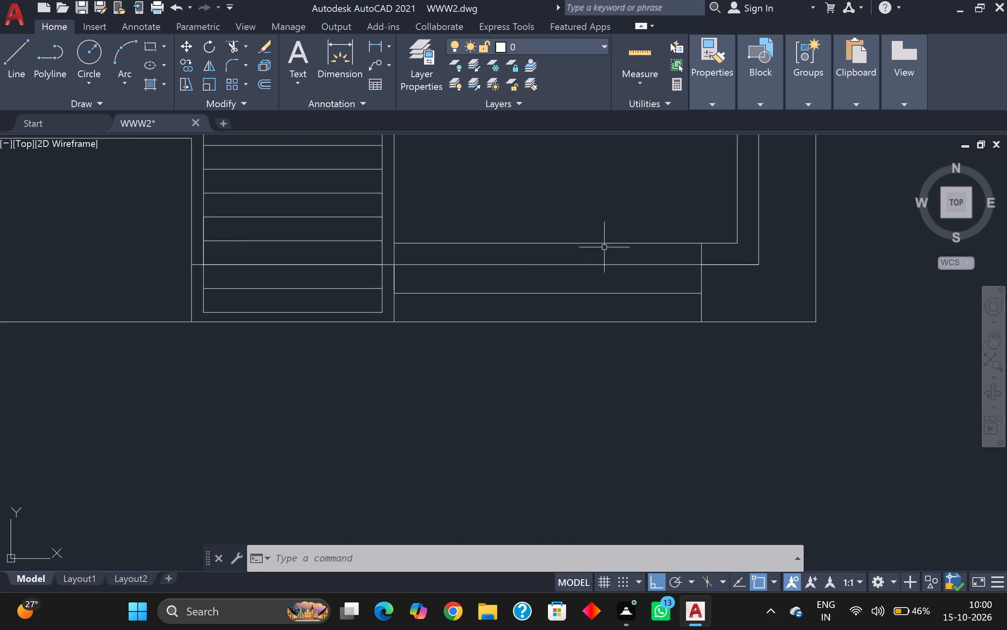
{"action": "scroll", "coordinate": [604, 247], "scroll_direction": "down", "scroll_amount": 2}
{"action": "scroll", "coordinate": [600, 245], "scroll_direction": "up", "scroll_amount": 1}
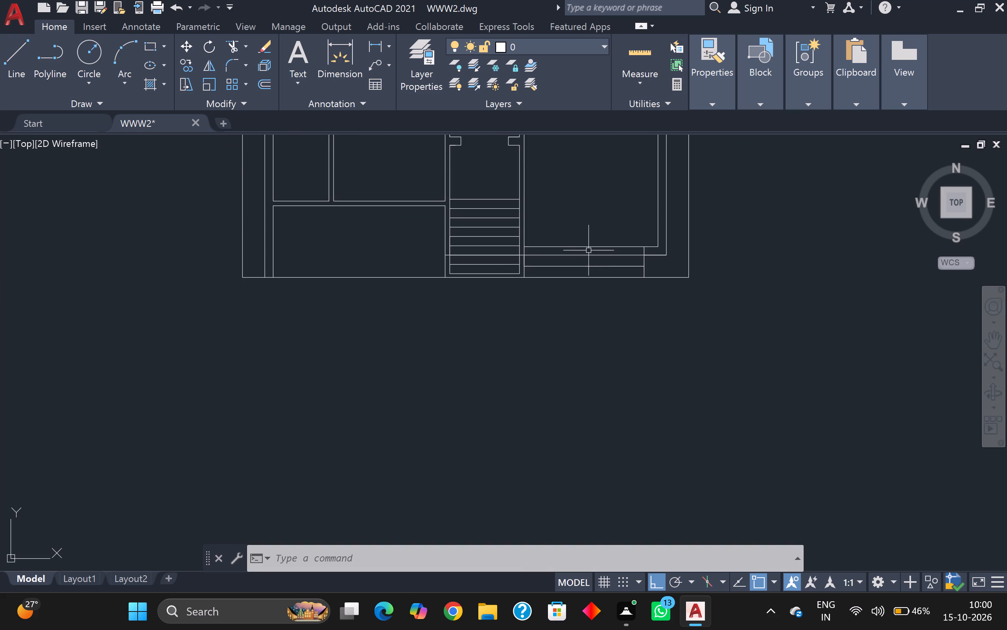
{"action": "scroll", "coordinate": [586, 236], "scroll_direction": "up", "scroll_amount": 2}
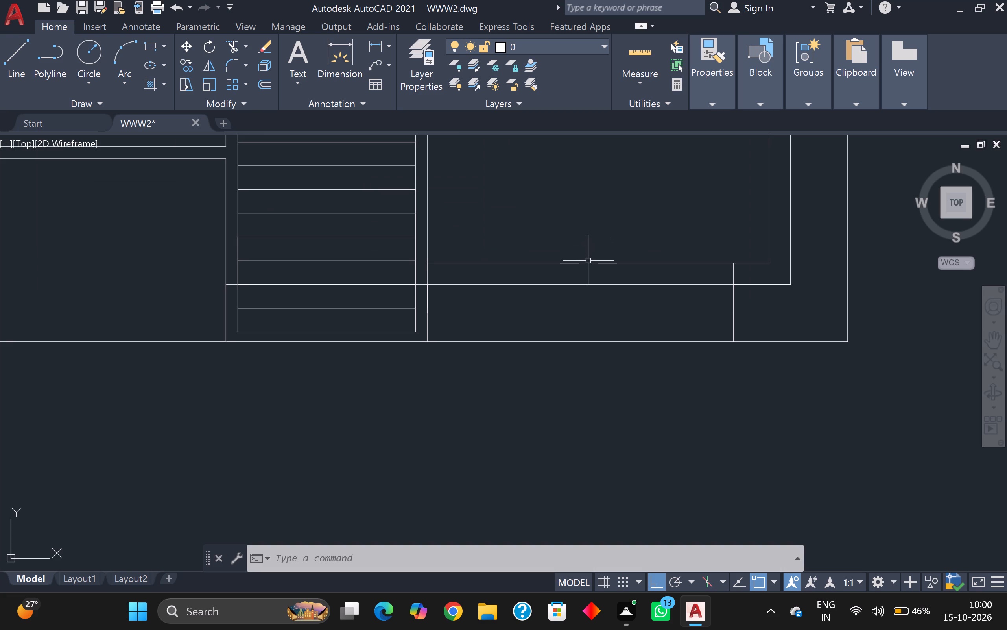
{"action": "left_click", "coordinate": [235, 52]}
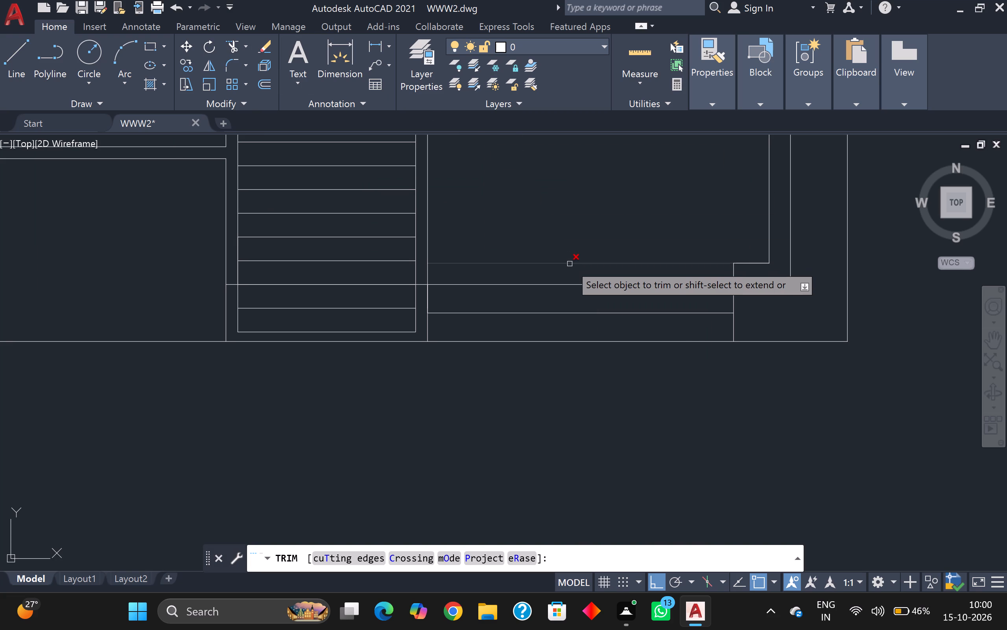
{"action": "left_click", "coordinate": [570, 264]}
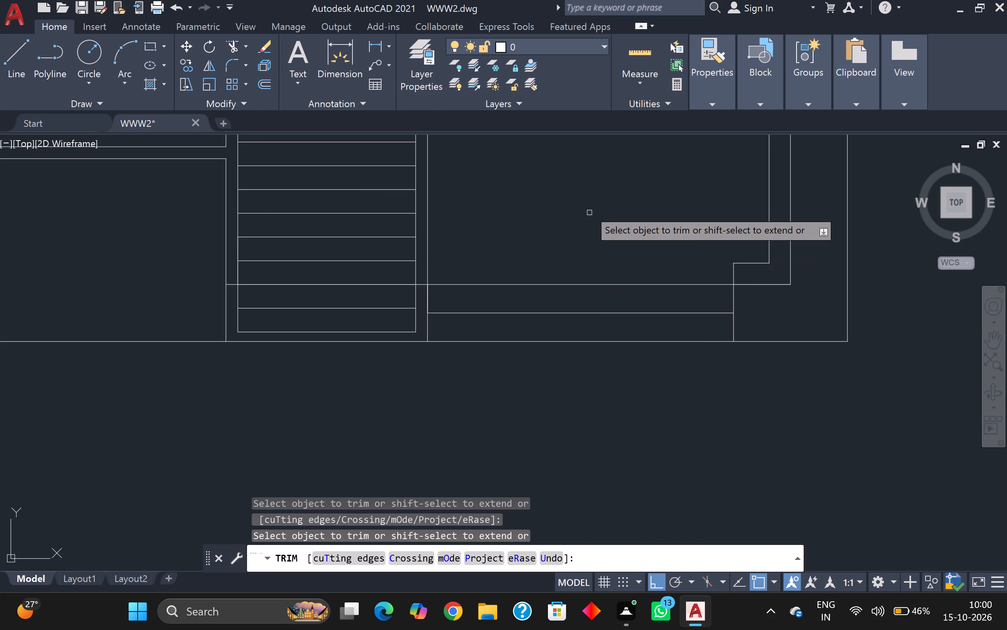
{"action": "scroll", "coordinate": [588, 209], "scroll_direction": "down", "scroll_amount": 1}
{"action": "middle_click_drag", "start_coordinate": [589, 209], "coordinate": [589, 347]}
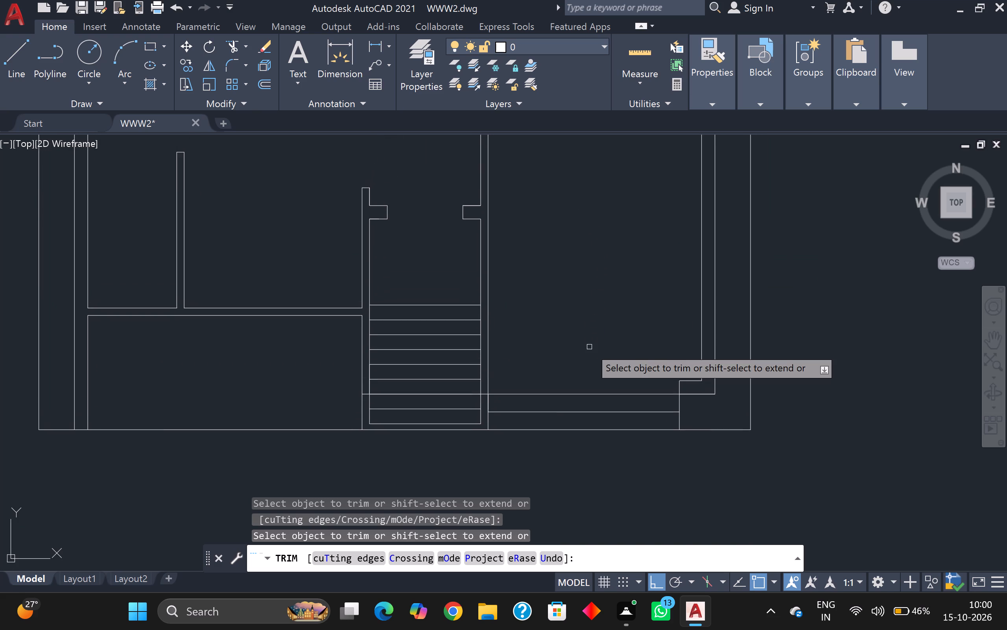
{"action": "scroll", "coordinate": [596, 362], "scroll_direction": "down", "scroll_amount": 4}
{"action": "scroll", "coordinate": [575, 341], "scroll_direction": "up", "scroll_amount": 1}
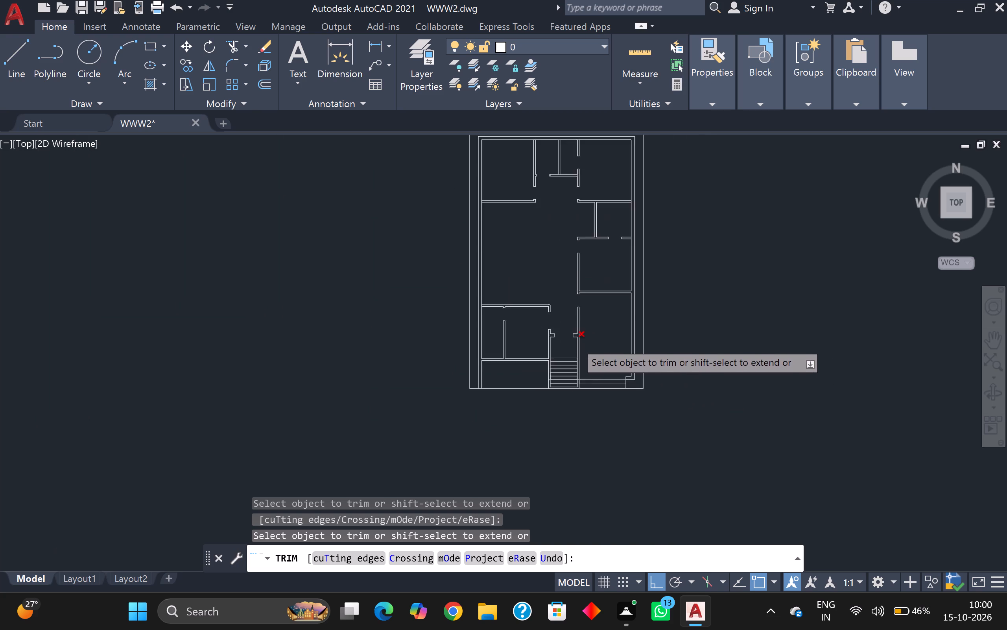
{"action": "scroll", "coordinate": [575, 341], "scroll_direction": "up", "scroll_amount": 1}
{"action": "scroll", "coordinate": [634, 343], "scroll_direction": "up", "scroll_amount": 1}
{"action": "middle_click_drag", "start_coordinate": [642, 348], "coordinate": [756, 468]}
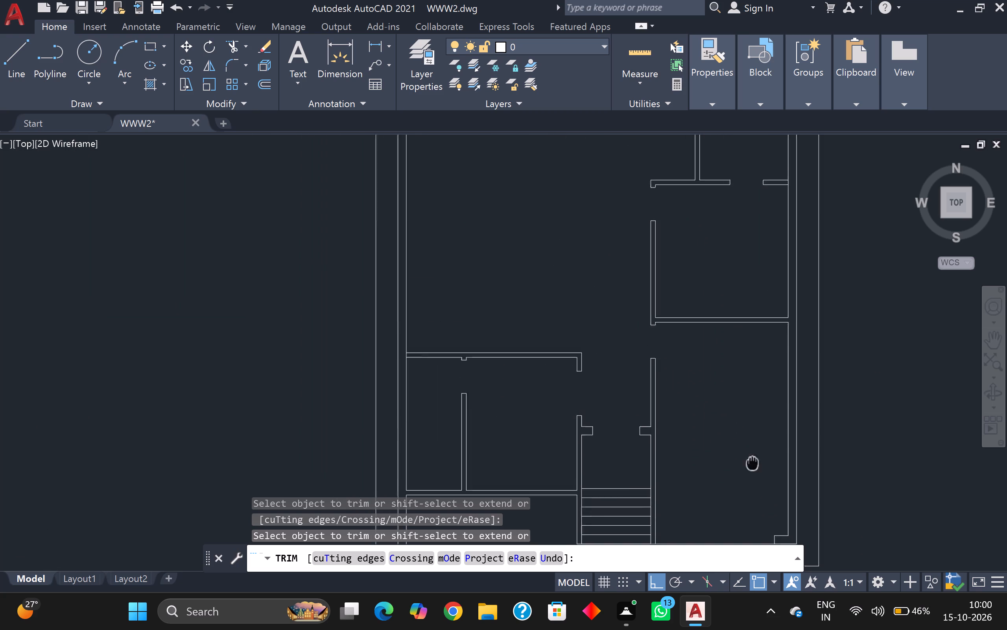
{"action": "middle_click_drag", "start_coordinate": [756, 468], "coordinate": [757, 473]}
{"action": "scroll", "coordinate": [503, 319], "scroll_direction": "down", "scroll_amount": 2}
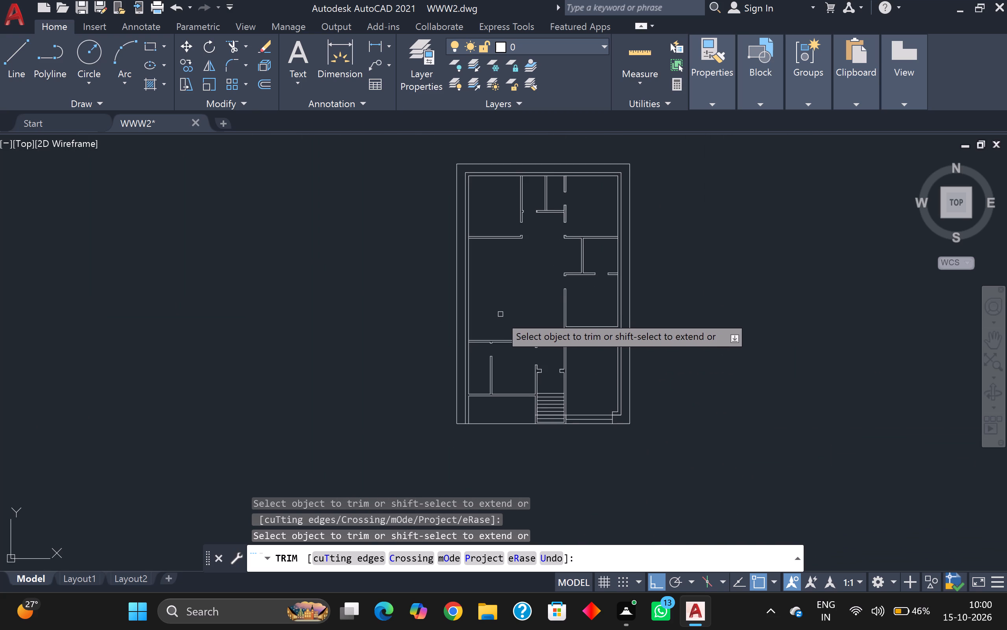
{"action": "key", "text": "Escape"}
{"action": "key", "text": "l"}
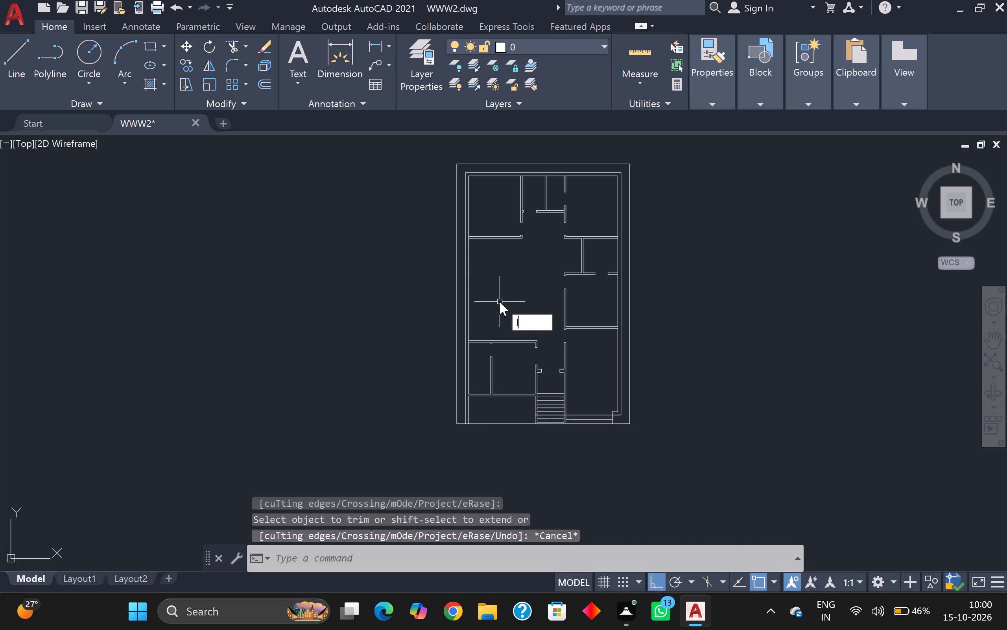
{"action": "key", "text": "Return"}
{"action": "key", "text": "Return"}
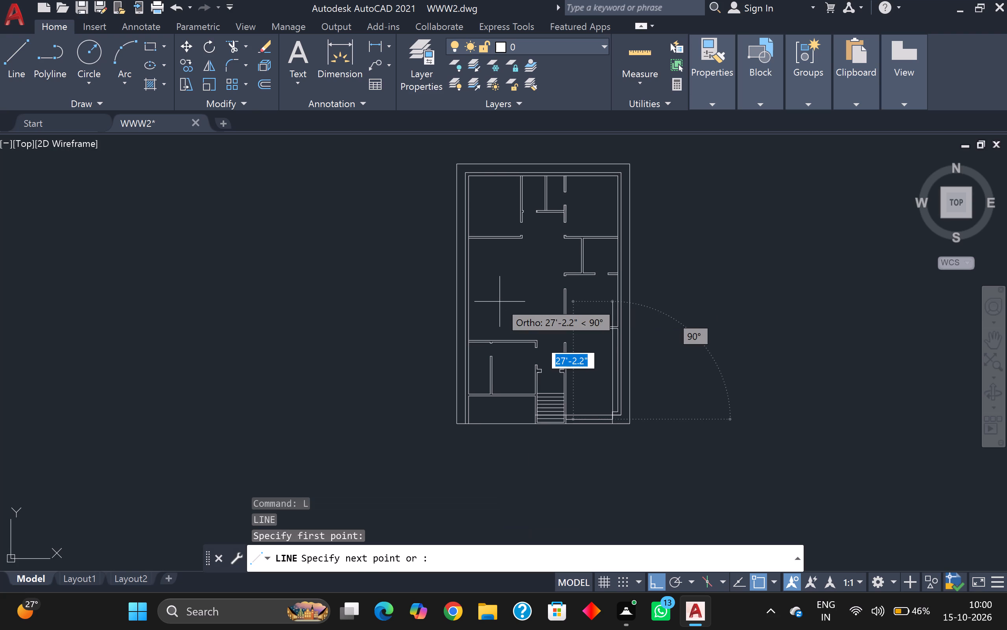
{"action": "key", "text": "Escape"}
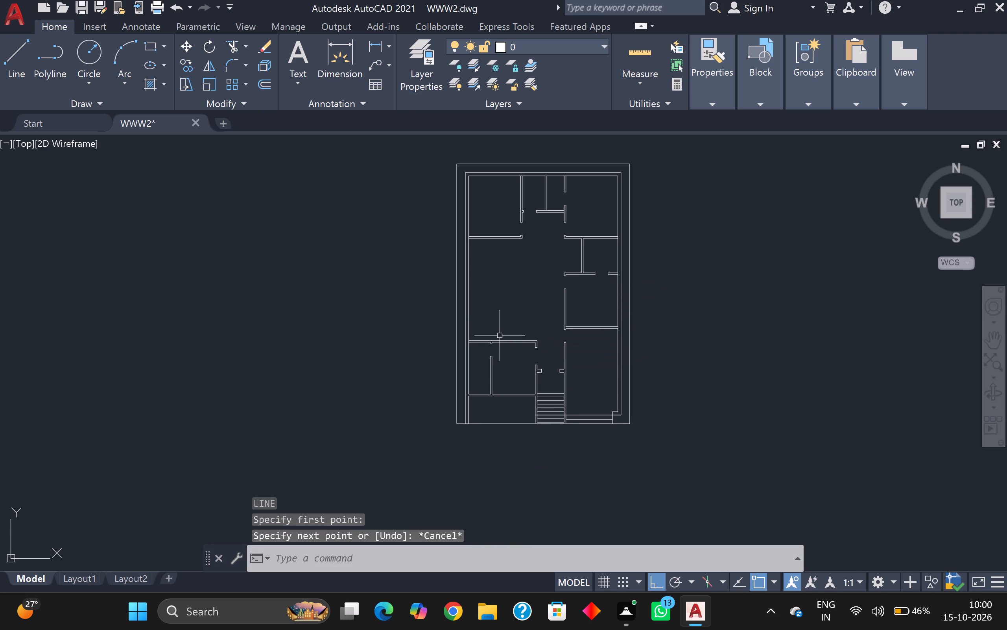
Draw a 4' by 9" window outline with lines across the top wall's thickness, near the plan's upper-left corner.
{"action": "key", "text": "l"}
{"action": "key", "text": "Return"}
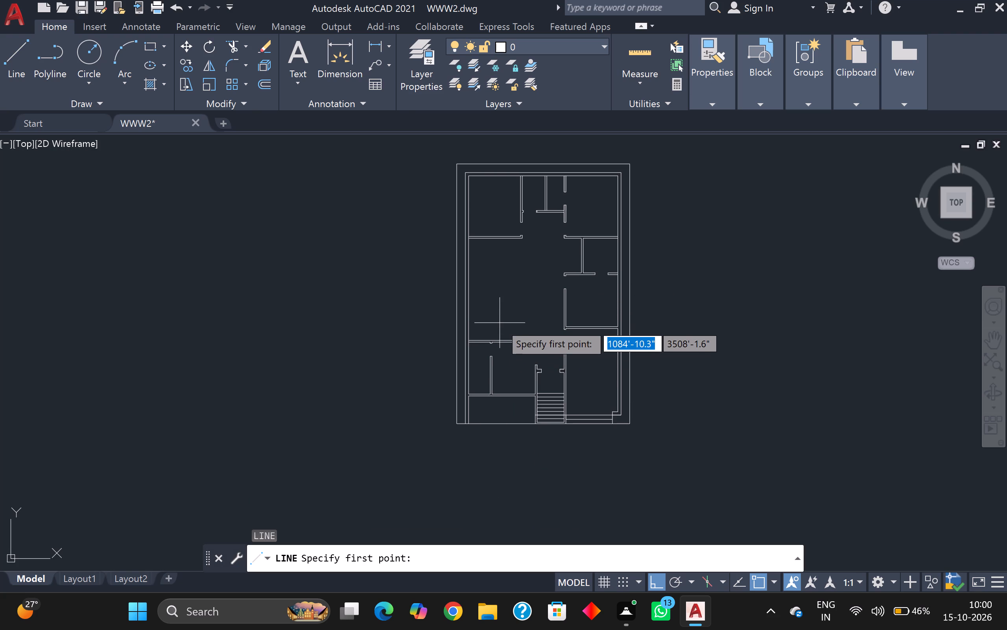
{"action": "middle_click_drag", "start_coordinate": [500, 312], "coordinate": [539, 322]}
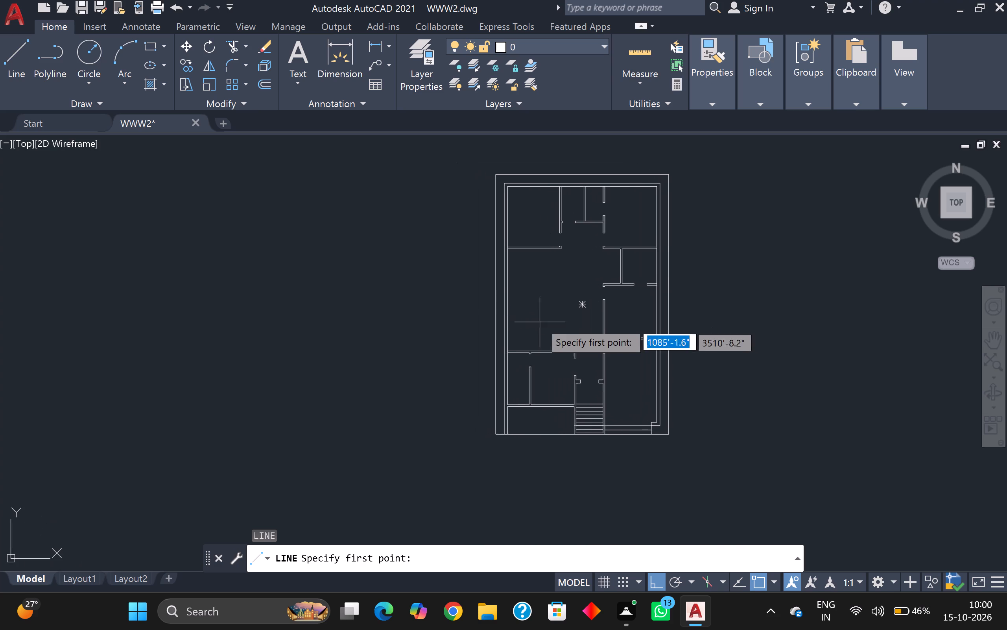
{"action": "middle_click_drag", "start_coordinate": [529, 223], "coordinate": [544, 349]}
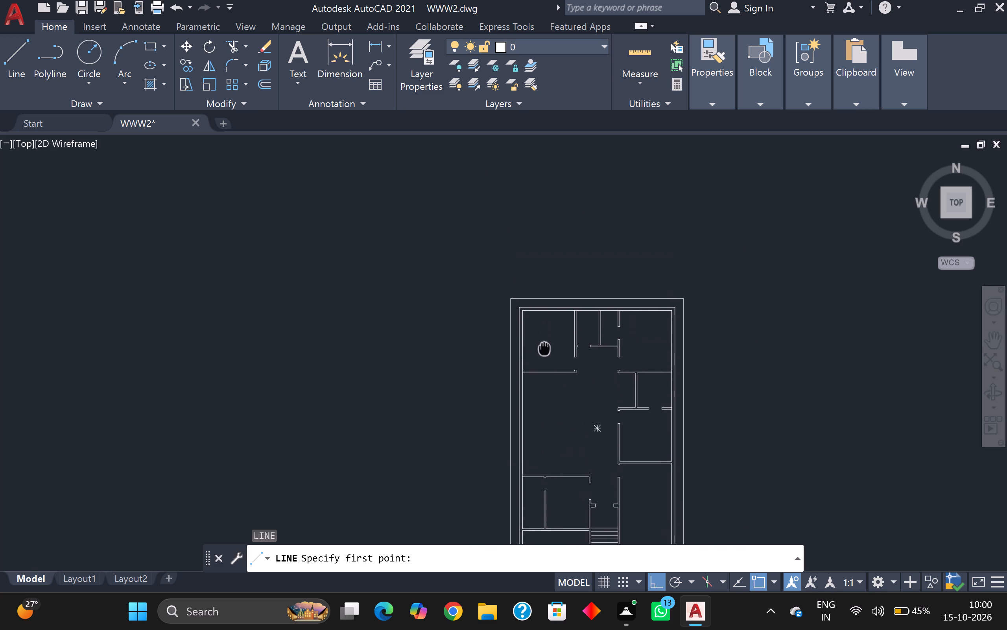
{"action": "middle_click_drag", "start_coordinate": [544, 349], "coordinate": [557, 476]}
{"action": "scroll", "coordinate": [555, 476], "scroll_direction": "up", "scroll_amount": 1}
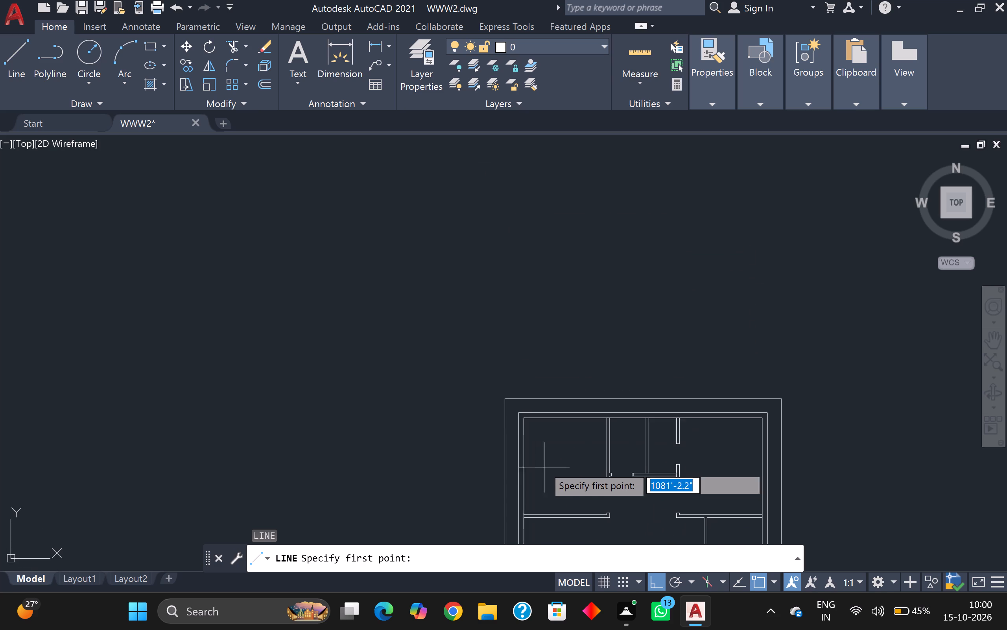
{"action": "scroll", "coordinate": [534, 427], "scroll_direction": "up", "scroll_amount": 5}
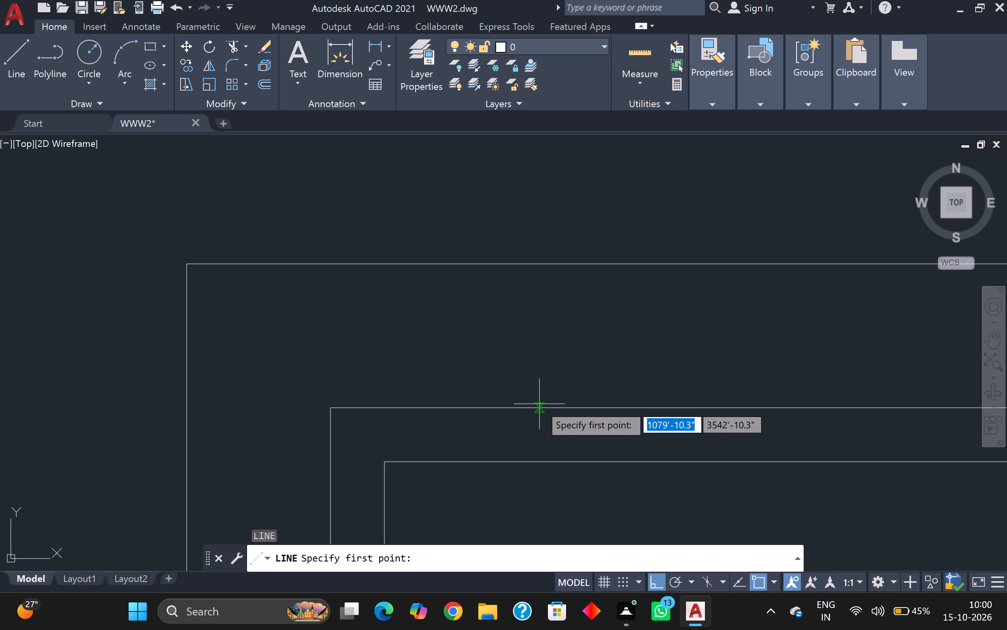
{"action": "scroll", "coordinate": [539, 404], "scroll_direction": "down", "scroll_amount": 2}
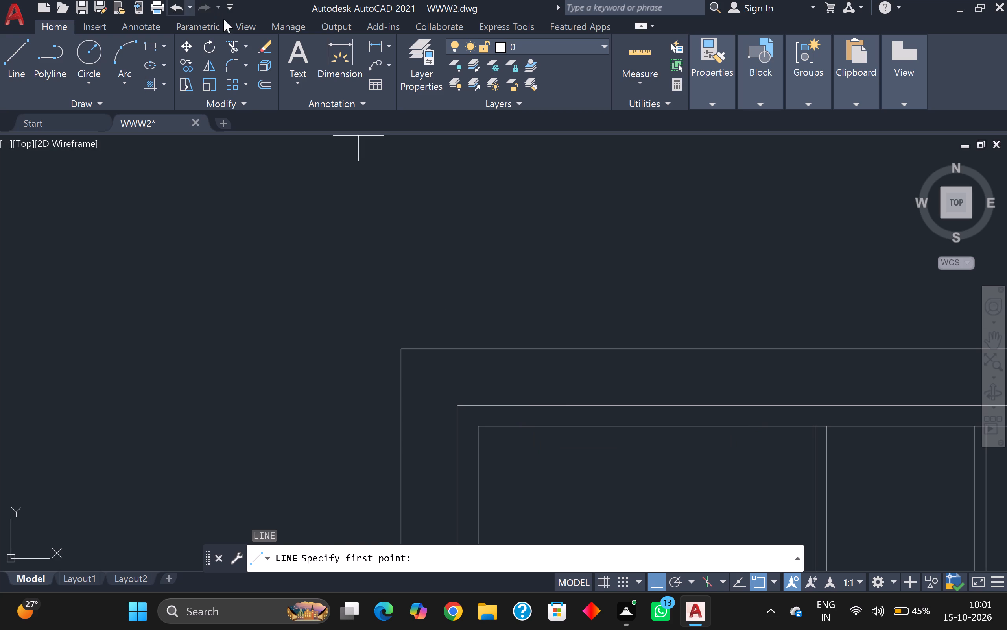
{"action": "scroll", "coordinate": [250, 62], "scroll_direction": "down", "scroll_amount": 3}
{"action": "scroll", "coordinate": [531, 356], "scroll_direction": "down", "scroll_amount": 3}
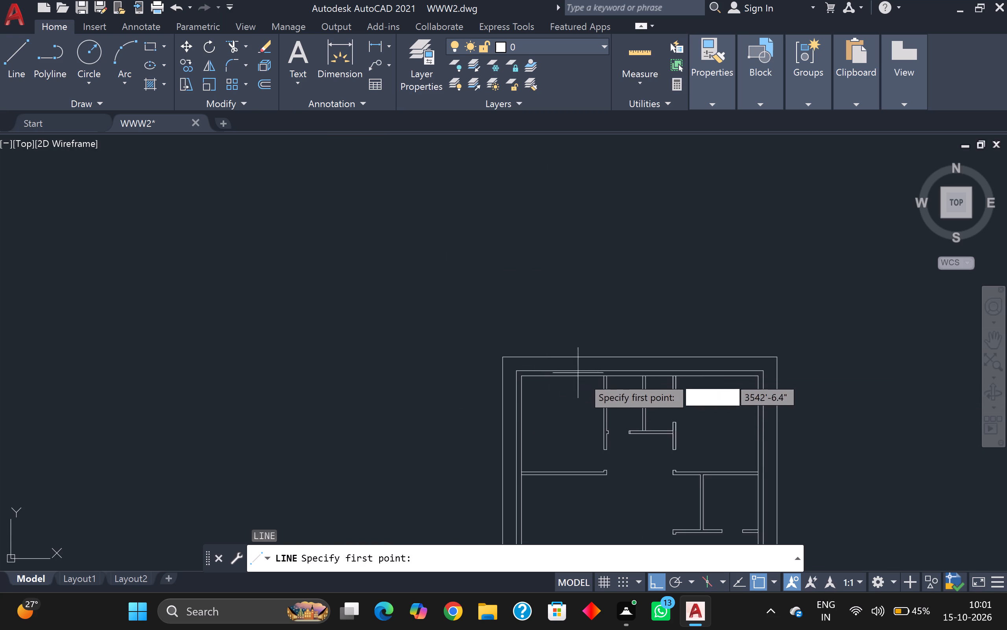
{"action": "scroll", "coordinate": [577, 389], "scroll_direction": "up", "scroll_amount": 1}
{"action": "scroll", "coordinate": [540, 368], "scroll_direction": "up", "scroll_amount": 2}
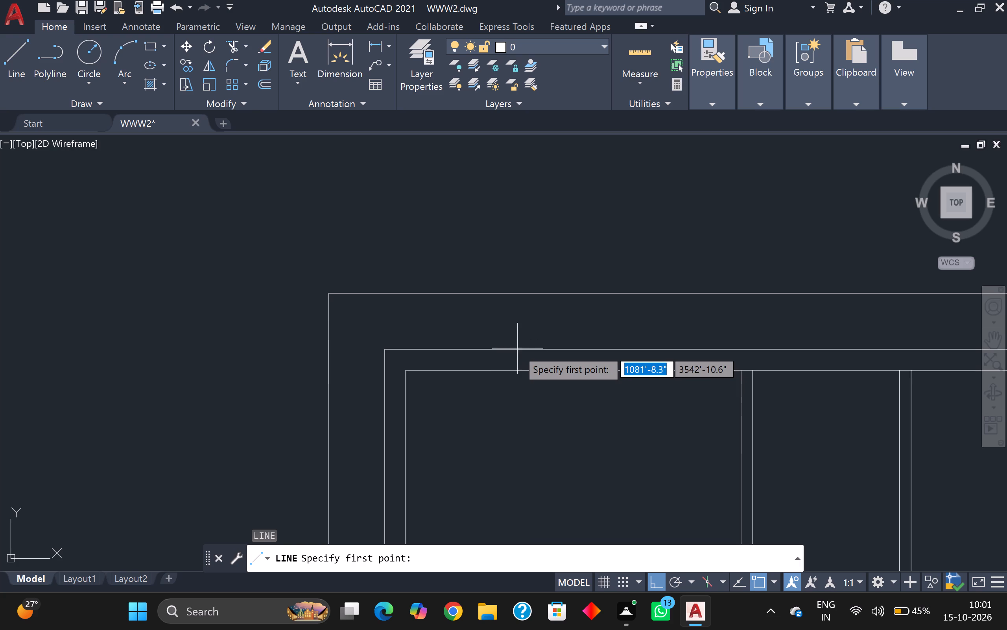
{"action": "left_click", "coordinate": [463, 348]}
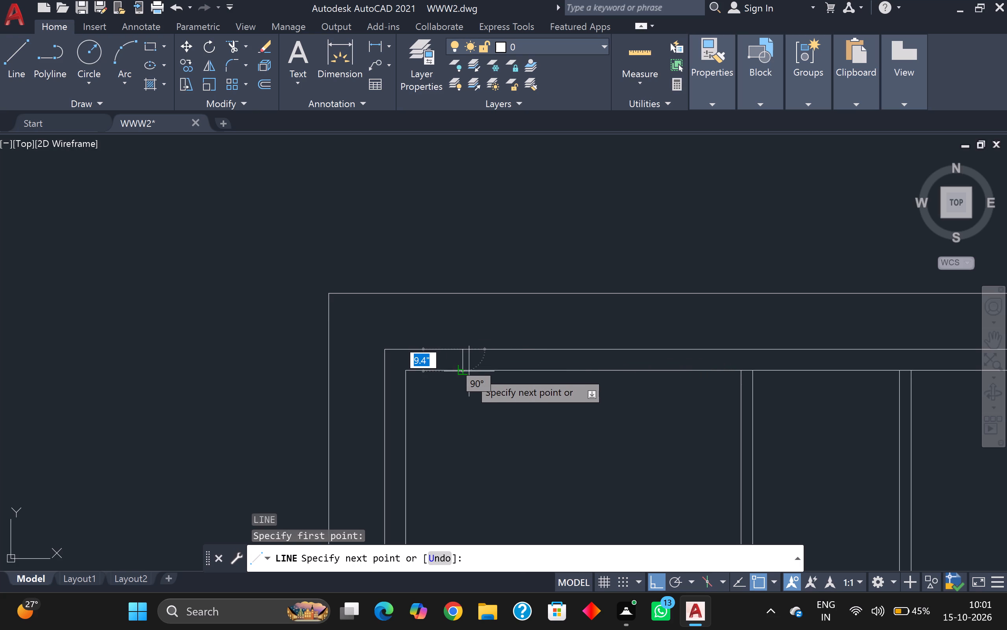
{"action": "scroll", "coordinate": [469, 369], "scroll_direction": "up", "scroll_amount": 4}
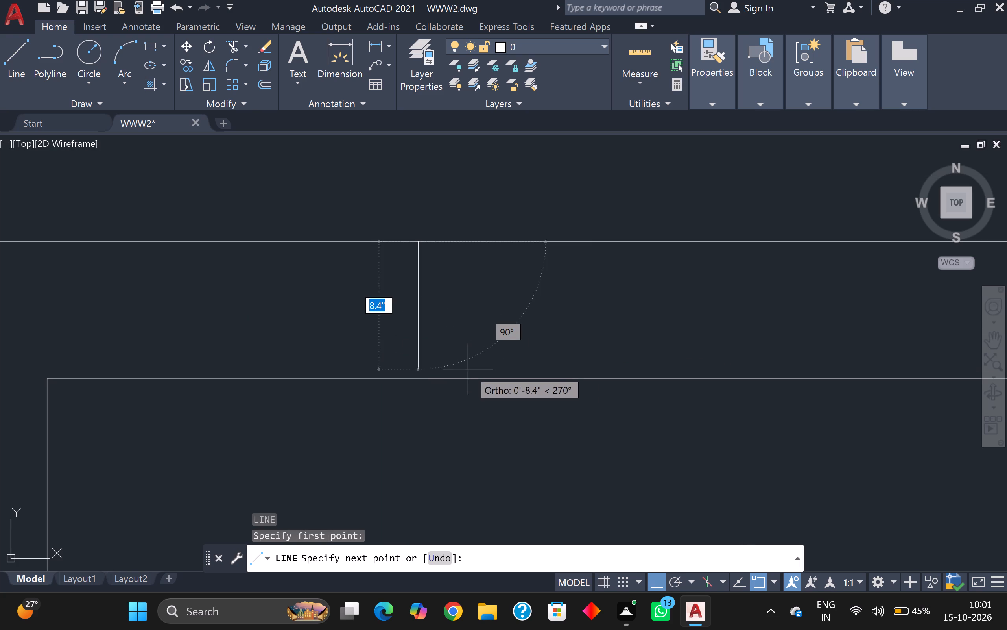
{"action": "left_click", "coordinate": [416, 376]}
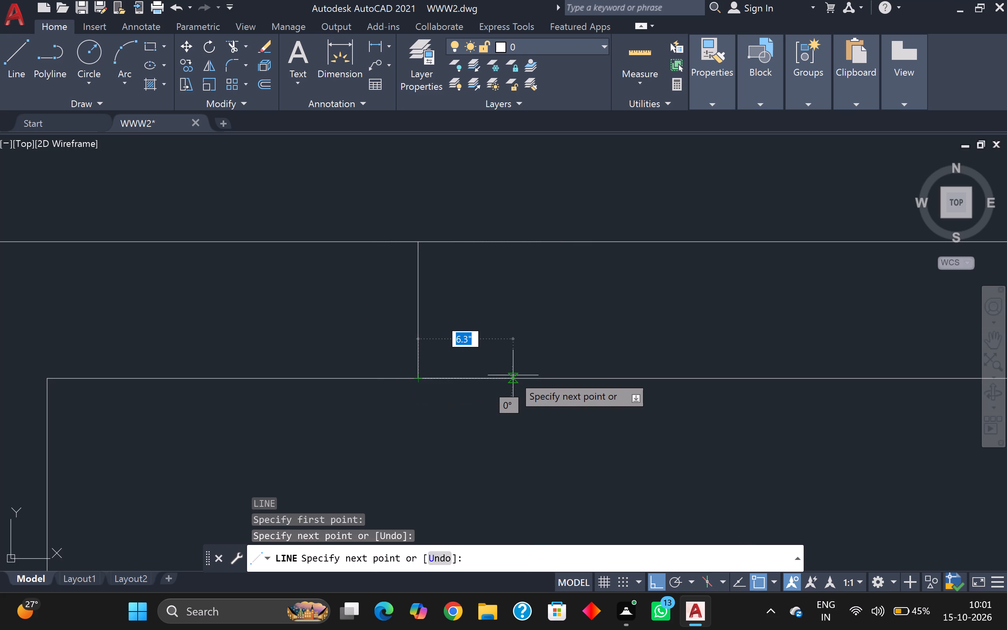
{"action": "type", "text": "4'"}
{"action": "key", "text": "Return"}
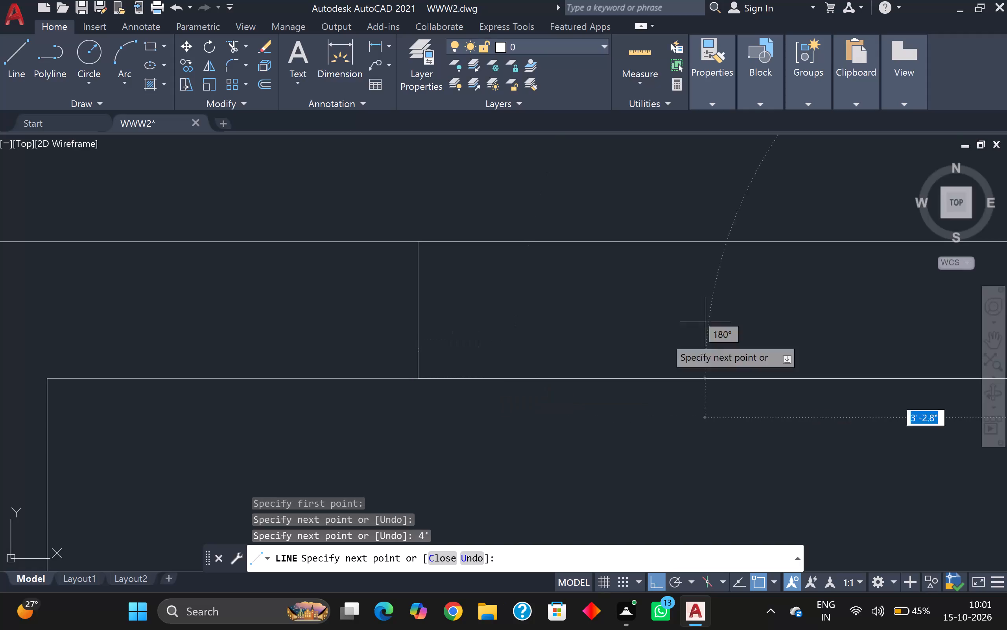
{"action": "scroll", "coordinate": [882, 253], "scroll_direction": "down", "scroll_amount": 2}
{"action": "middle_click_drag", "start_coordinate": [882, 252], "coordinate": [379, 332]}
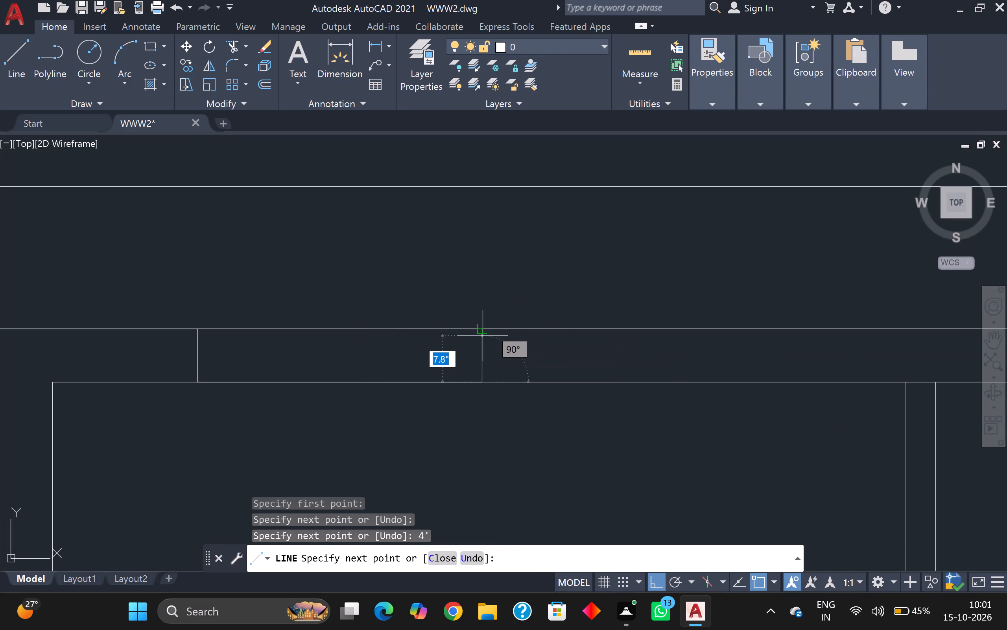
{"action": "key", "text": "9"}
{"action": "key", "text": "Return"}
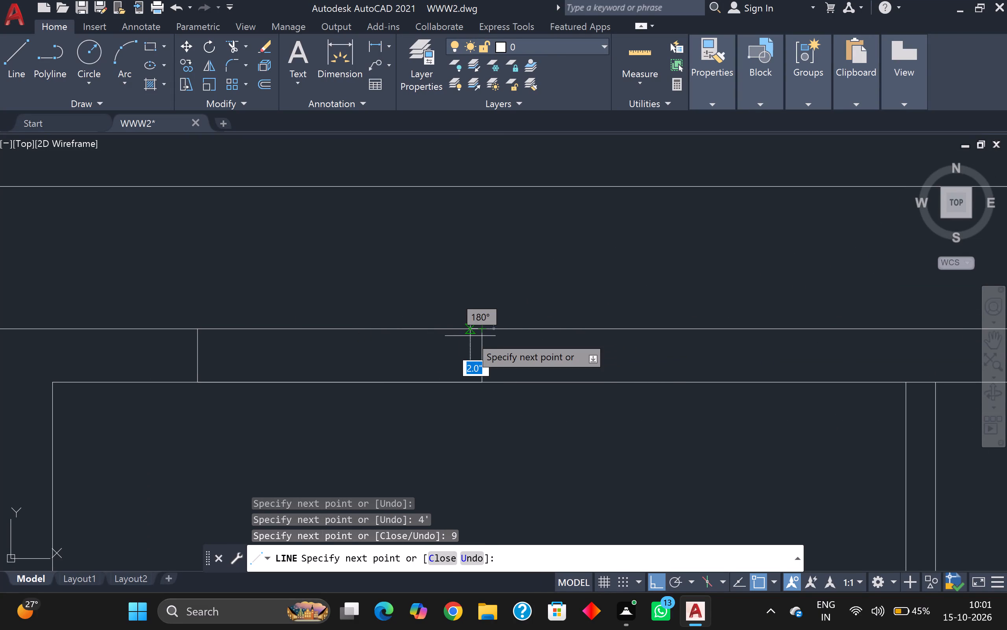
{"action": "left_click", "coordinate": [194, 331]}
Draw the window's centre line between the midpoints of its two short sides.
{"action": "left_click", "coordinate": [194, 356]}
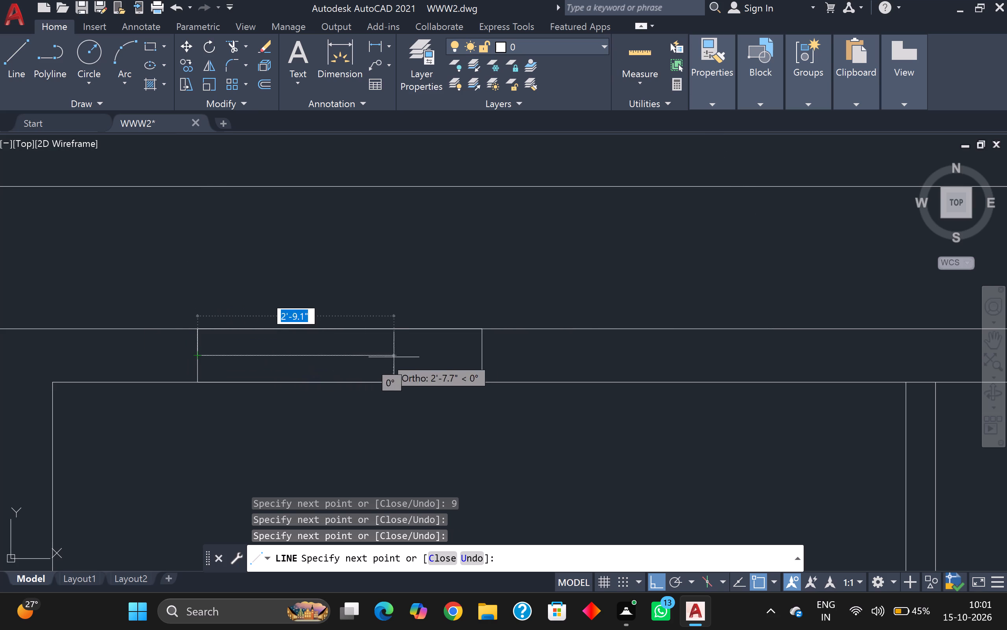
{"action": "left_click", "coordinate": [483, 360]}
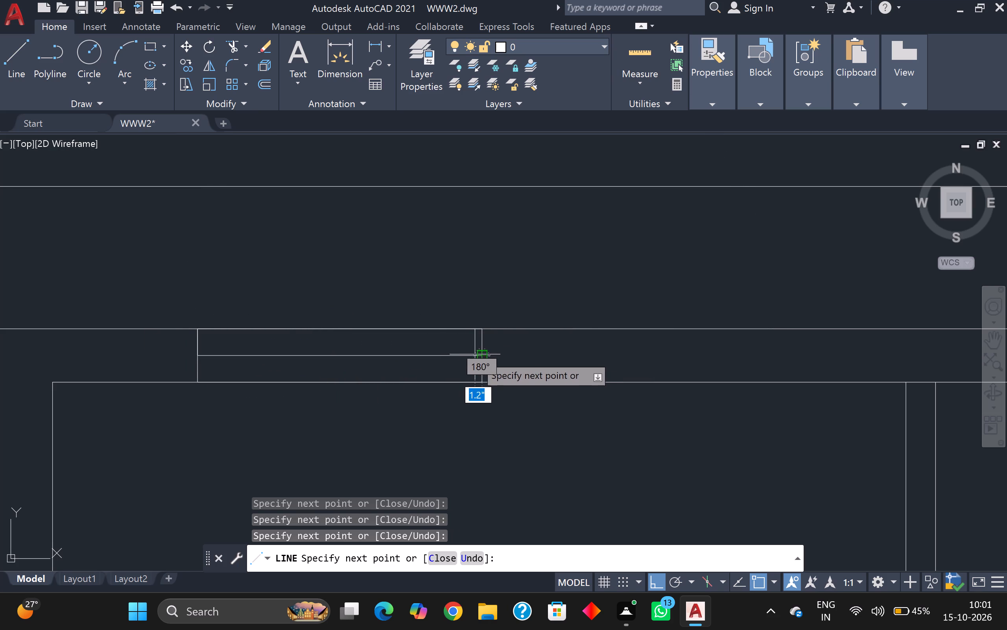
{"action": "key", "text": "Escape"}
Copy the whole window horizontally about 25'-7" along the top wall to the upper-right room, using its centre as base point.
{"action": "scroll", "coordinate": [460, 334], "scroll_direction": "down", "scroll_amount": 3}
{"action": "scroll", "coordinate": [427, 353], "scroll_direction": "up", "scroll_amount": 2}
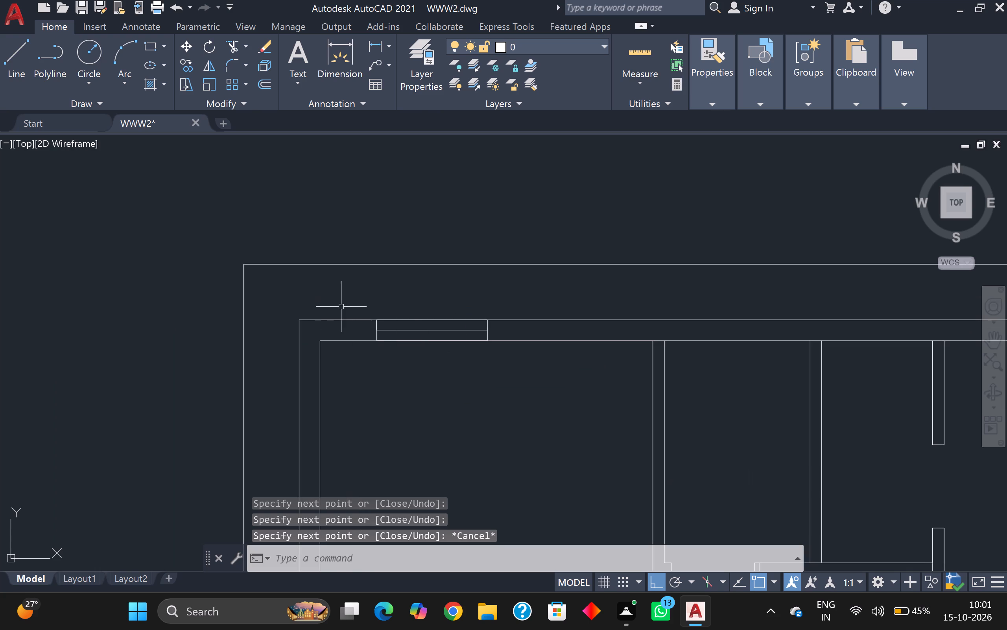
{"action": "left_click", "coordinate": [371, 308]}
{"action": "left_click", "coordinate": [531, 389]}
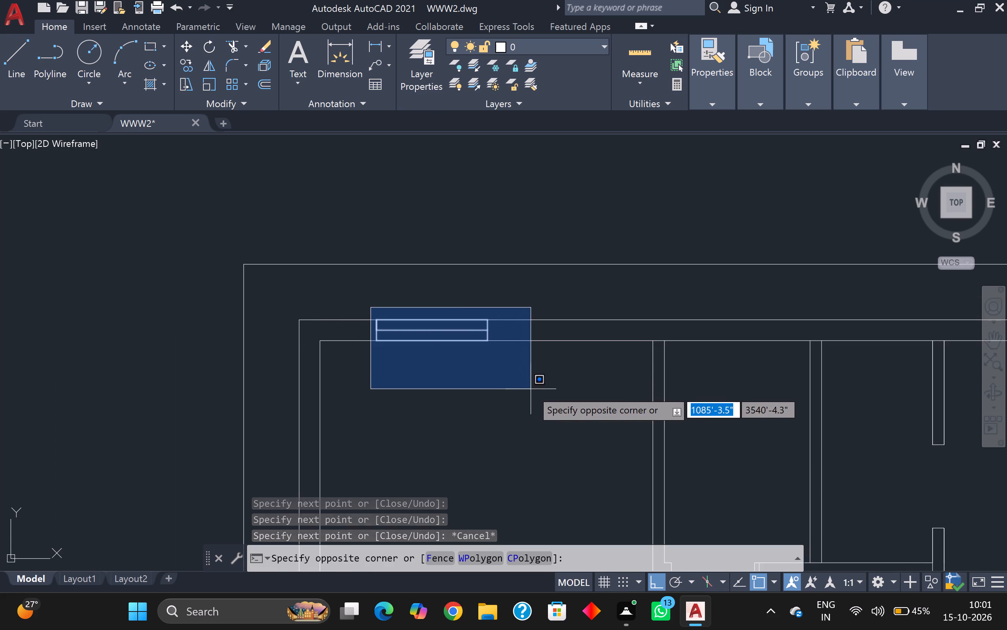
{"action": "key", "text": "c"}
{"action": "key", "text": "o"}
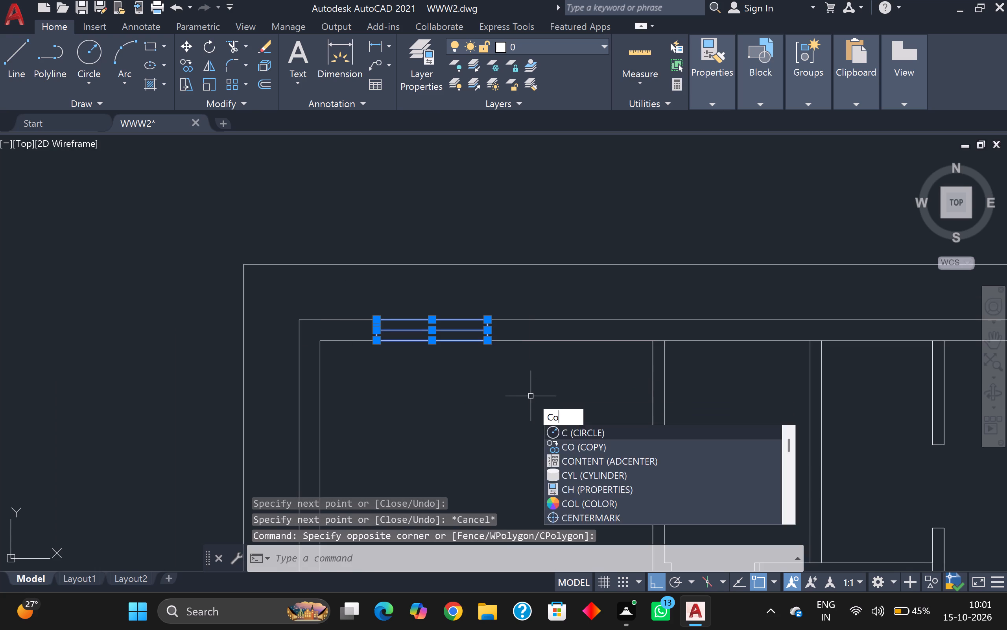
{"action": "key", "text": "Return"}
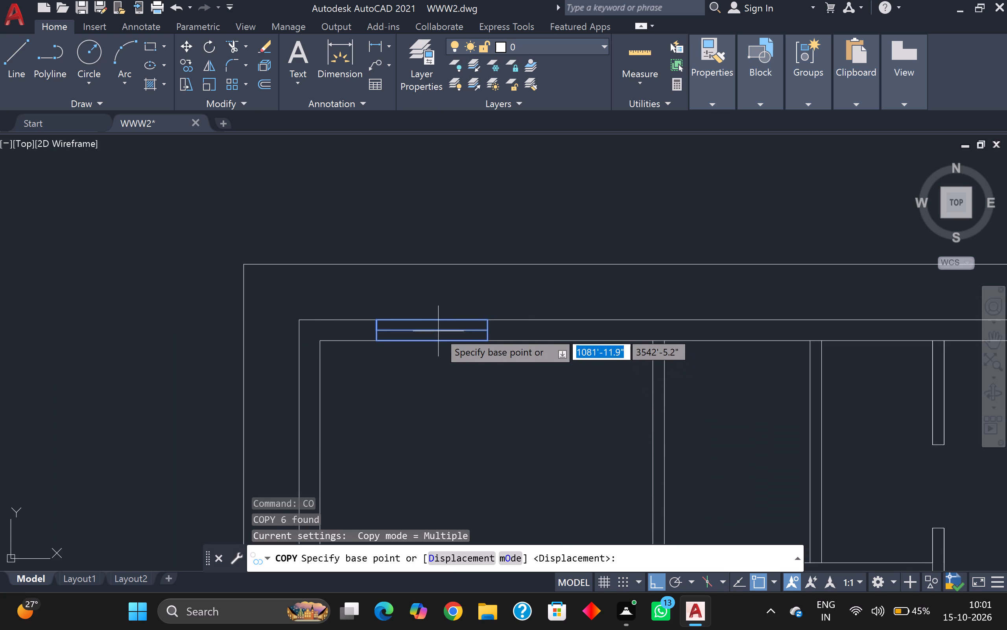
{"action": "left_click", "coordinate": [438, 330]}
{"action": "scroll", "coordinate": [571, 327], "scroll_direction": "down", "scroll_amount": 2}
{"action": "scroll", "coordinate": [748, 332], "scroll_direction": "up", "scroll_amount": 2}
{"action": "scroll", "coordinate": [827, 332], "scroll_direction": "up", "scroll_amount": 1}
{"action": "middle_click_drag", "start_coordinate": [827, 332], "coordinate": [577, 430]}
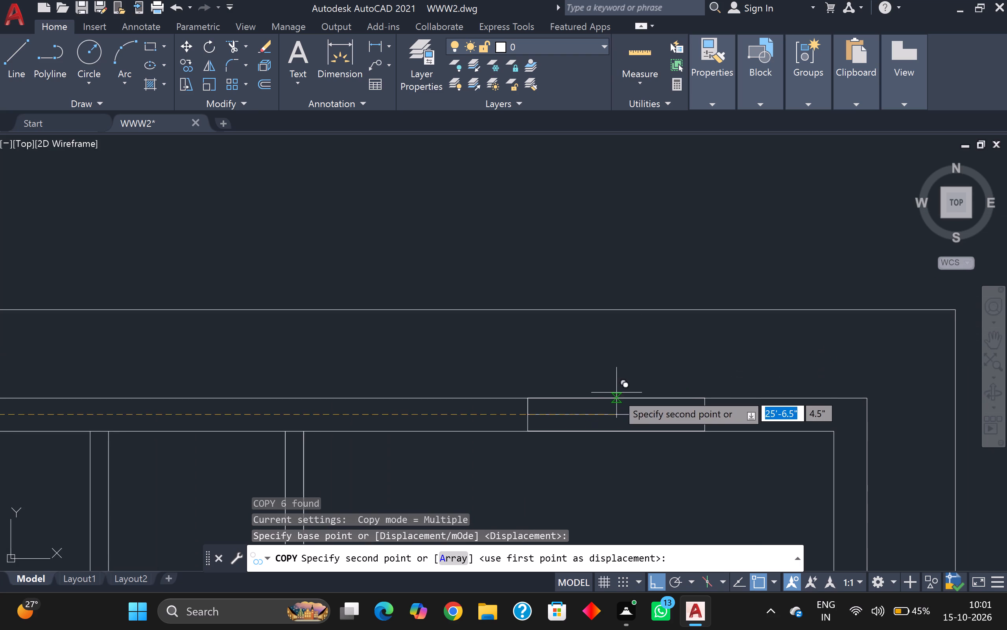
{"action": "scroll", "coordinate": [617, 398], "scroll_direction": "up", "scroll_amount": 4}
{"action": "left_click", "coordinate": [627, 433]}
{"action": "scroll", "coordinate": [627, 432], "scroll_direction": "down", "scroll_amount": 5}
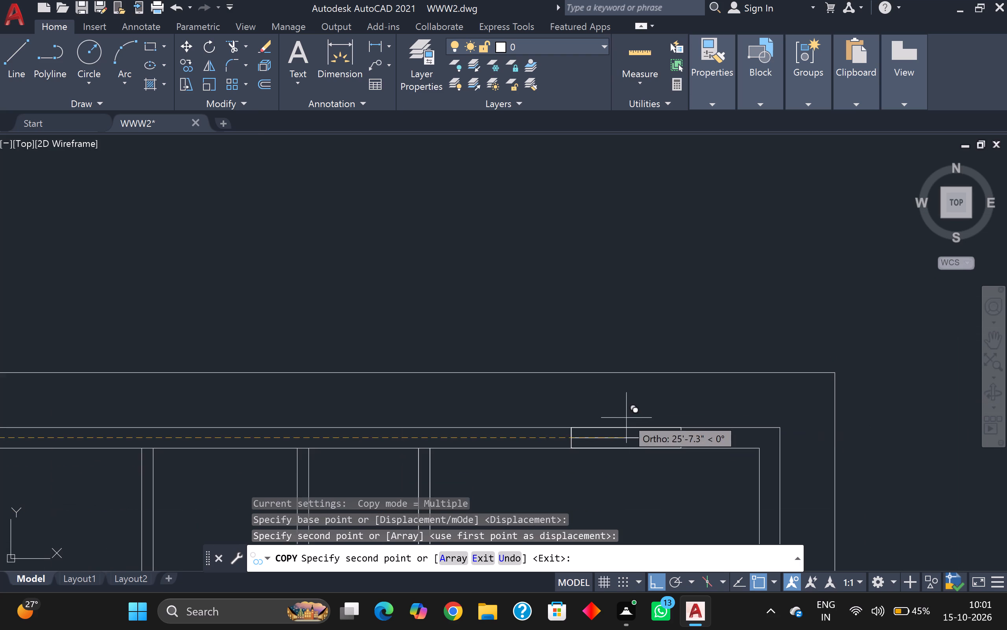
{"action": "scroll", "coordinate": [450, 442], "scroll_direction": "down", "scroll_amount": 2}
{"action": "middle_click_drag", "start_coordinate": [453, 442], "coordinate": [531, 420]}
{"action": "scroll", "coordinate": [466, 426], "scroll_direction": "up", "scroll_amount": 3}
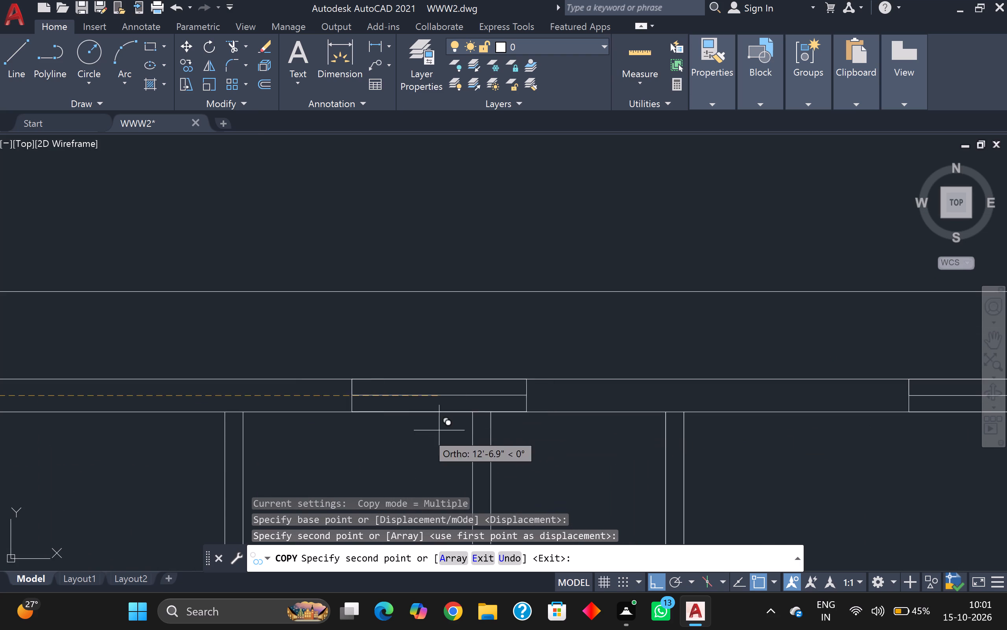
{"action": "scroll", "coordinate": [378, 432], "scroll_direction": "down", "scroll_amount": 1}
{"action": "key", "text": "grave"}
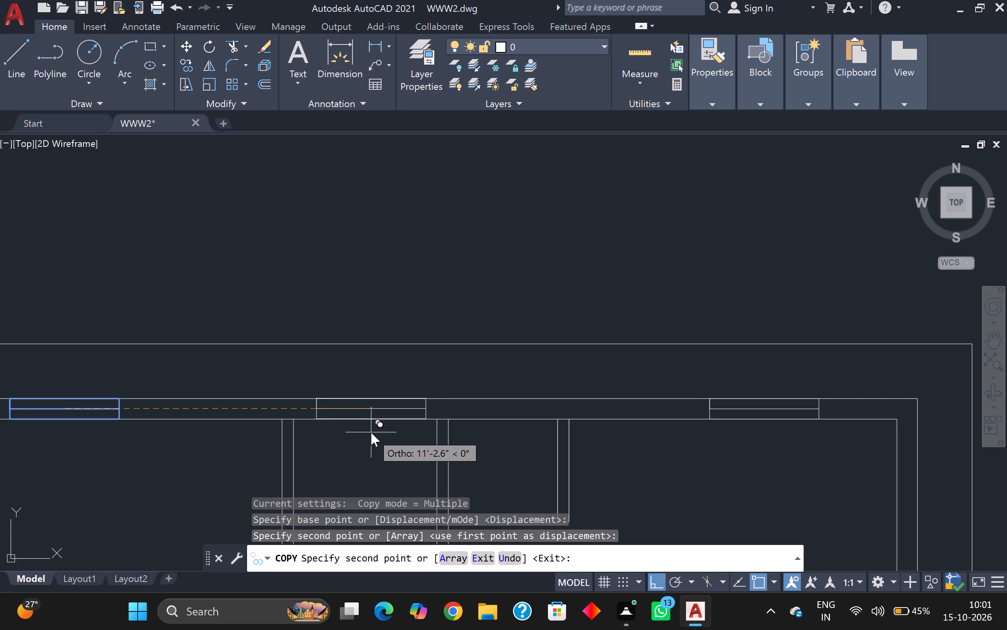
{"action": "key", "text": "Escape"}
Draw a 2' by 9" window outline with a centre line in the top wall, above the left of the two narrow rooms.
{"action": "key", "text": "l"}
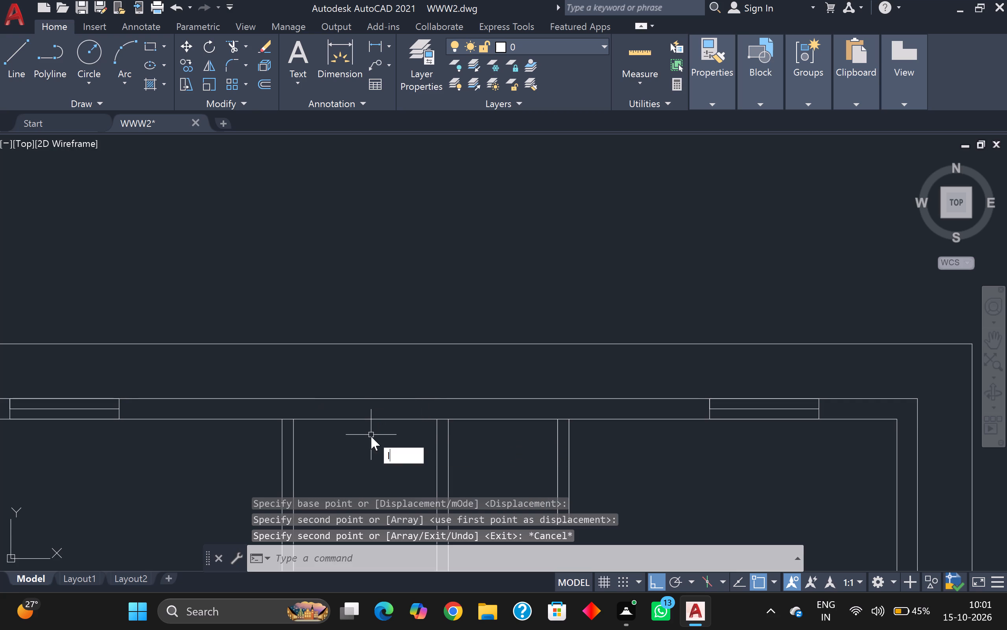
{"action": "key", "text": "Return"}
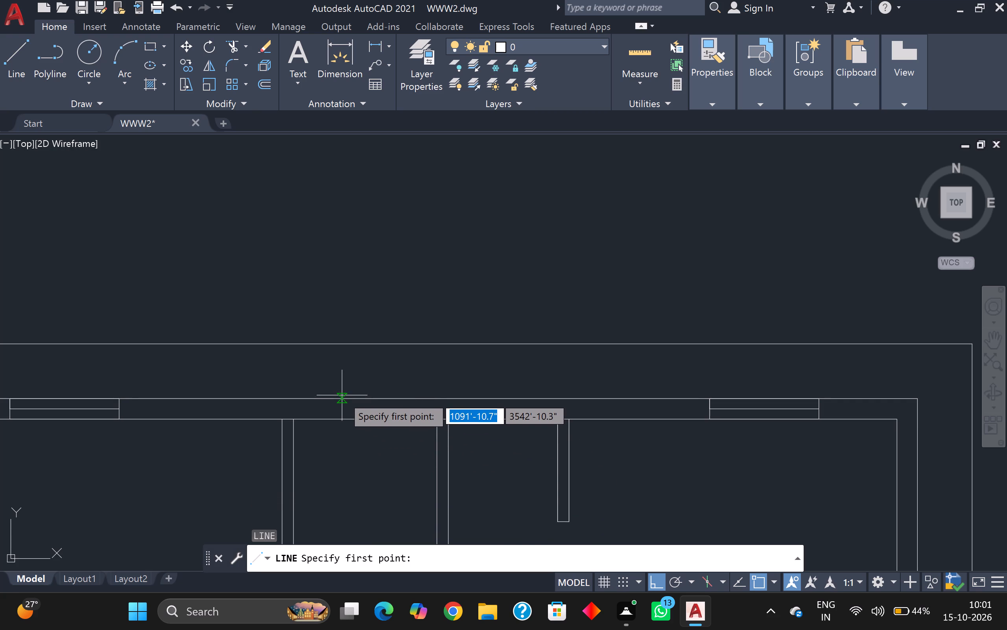
{"action": "left_click", "coordinate": [336, 395]}
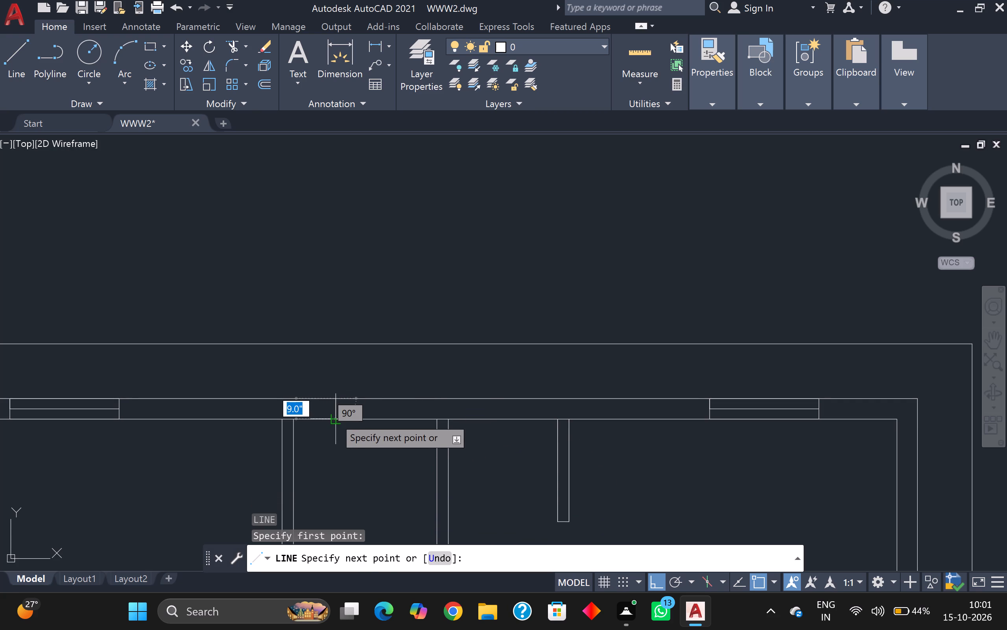
{"action": "left_click", "coordinate": [334, 417]}
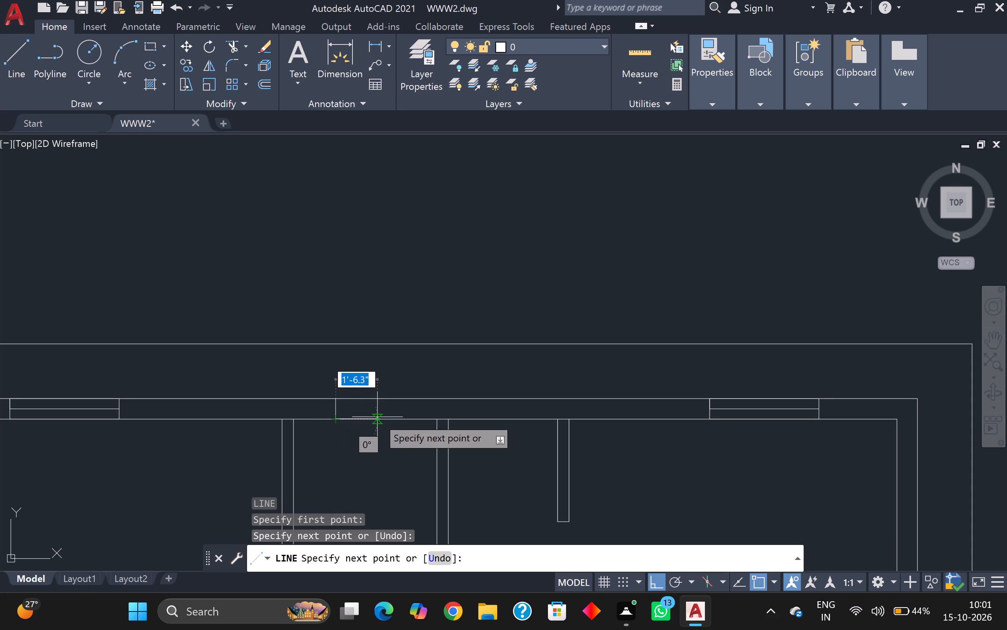
{"action": "key", "text": "2"}
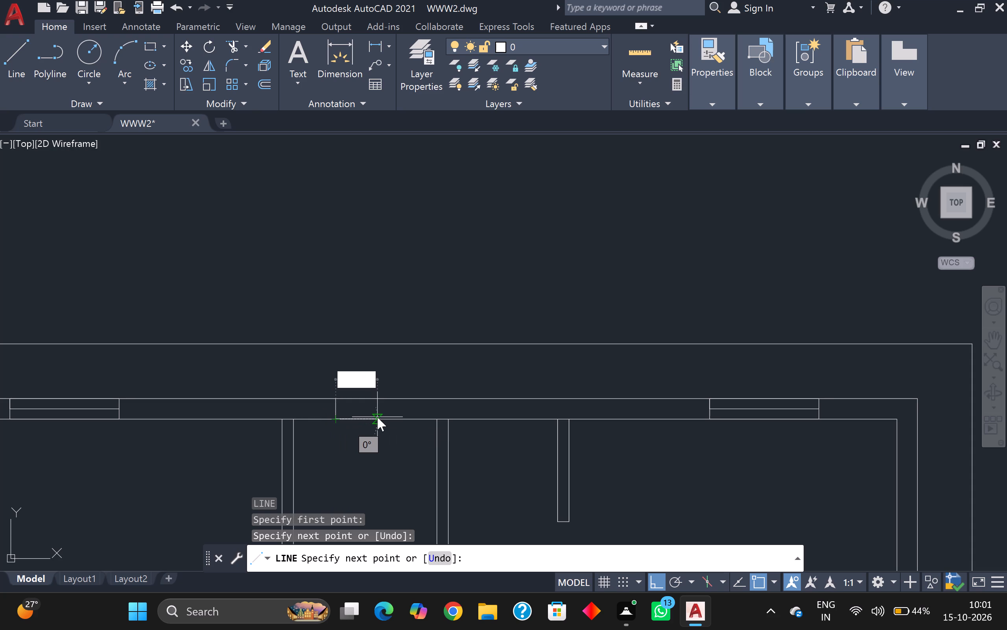
{"action": "key", "text": "apostrophe"}
{"action": "key", "text": "Return"}
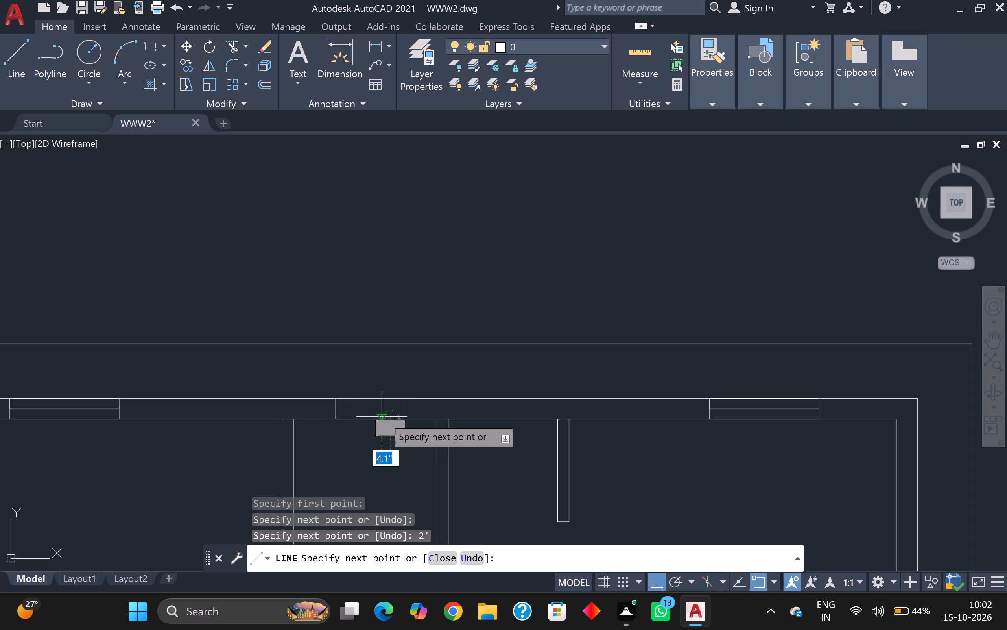
{"action": "scroll", "coordinate": [417, 407], "scroll_direction": "up", "scroll_amount": 1}
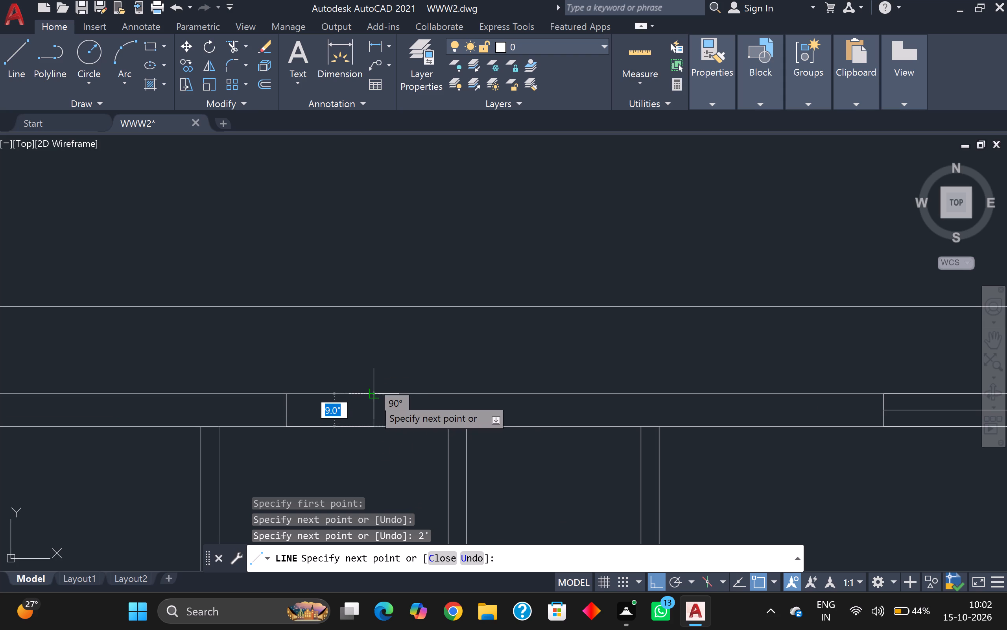
{"action": "left_click", "coordinate": [373, 397]}
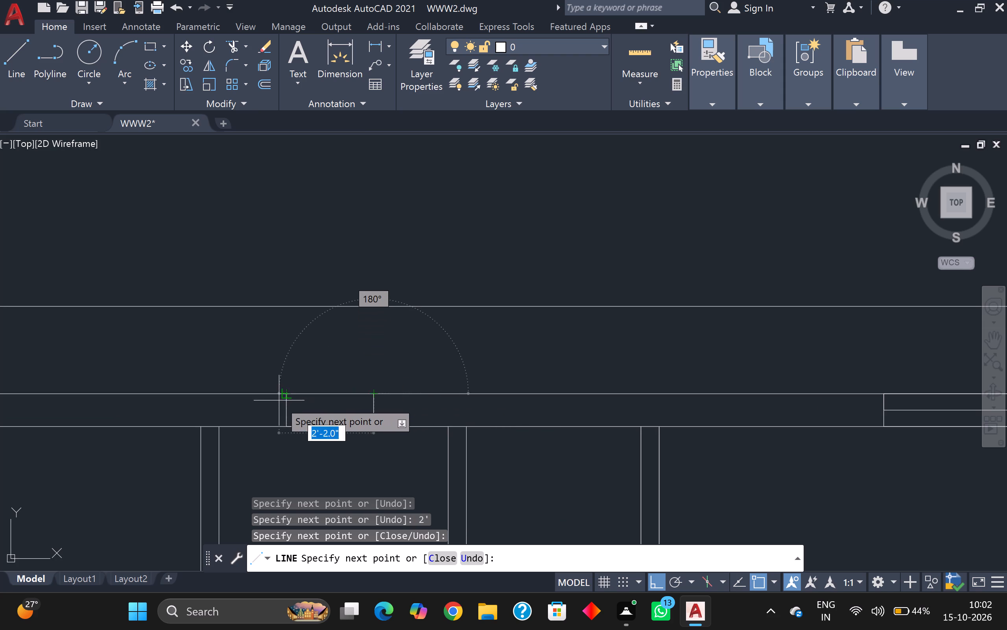
{"action": "left_click", "coordinate": [286, 397]}
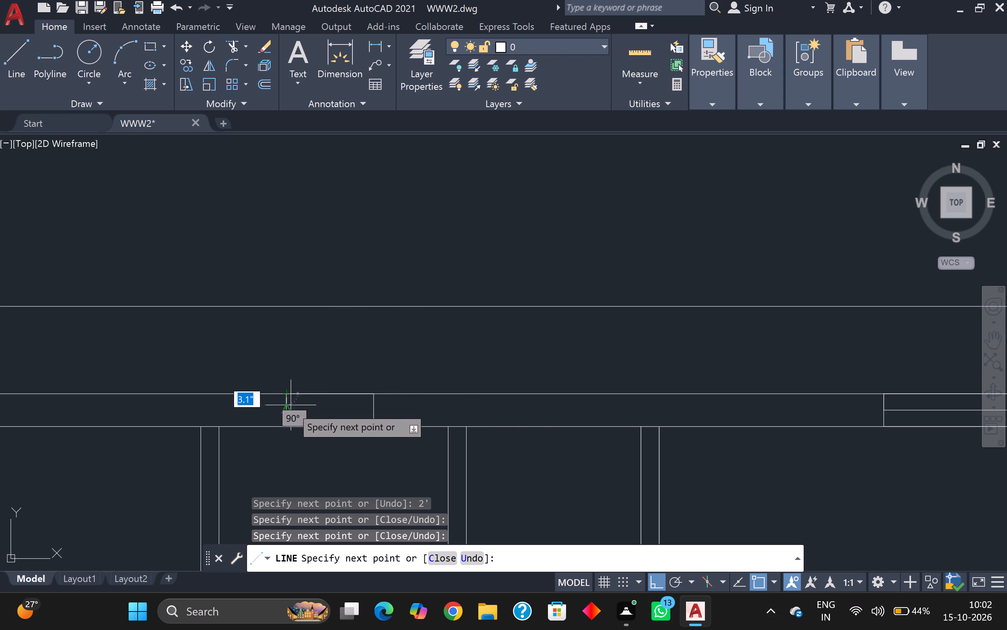
{"action": "left_click", "coordinate": [291, 408]}
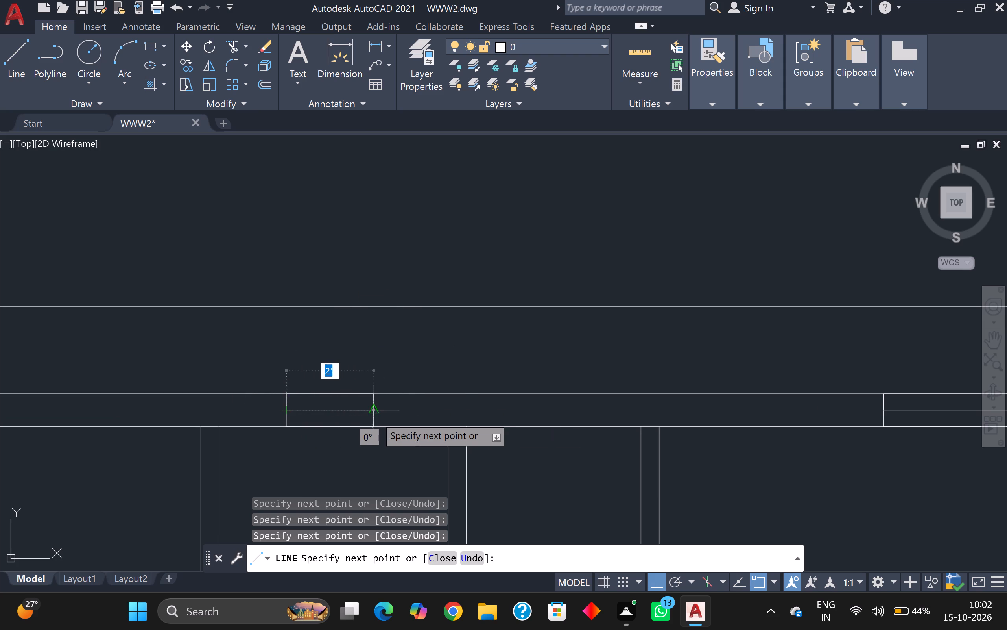
{"action": "left_click", "coordinate": [374, 414]}
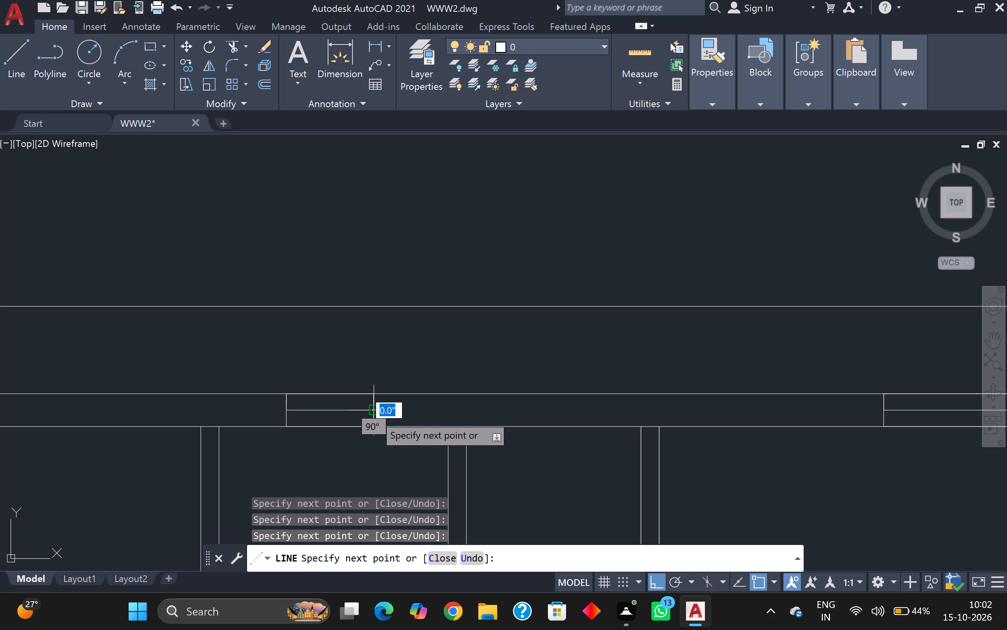
{"action": "key", "text": "Escape"}
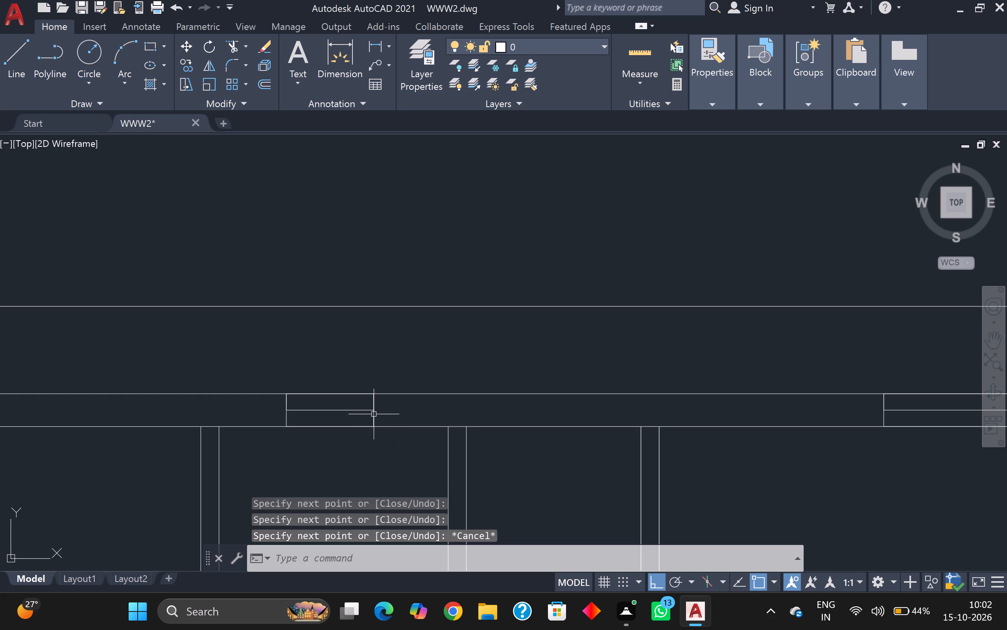
Copy the whole 2' window about 5'-4" along the top wall to the adjoining narrow room, from its centre to the wall's inner line.
{"action": "scroll", "coordinate": [373, 413], "scroll_direction": "up", "scroll_amount": 4}
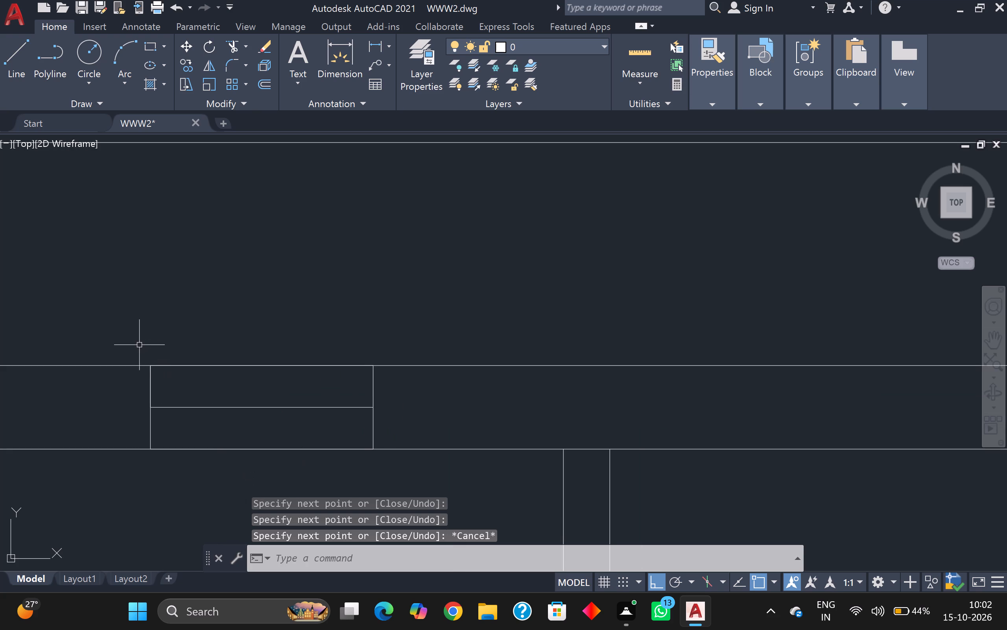
{"action": "left_click", "coordinate": [135, 345]}
{"action": "left_click", "coordinate": [391, 487]}
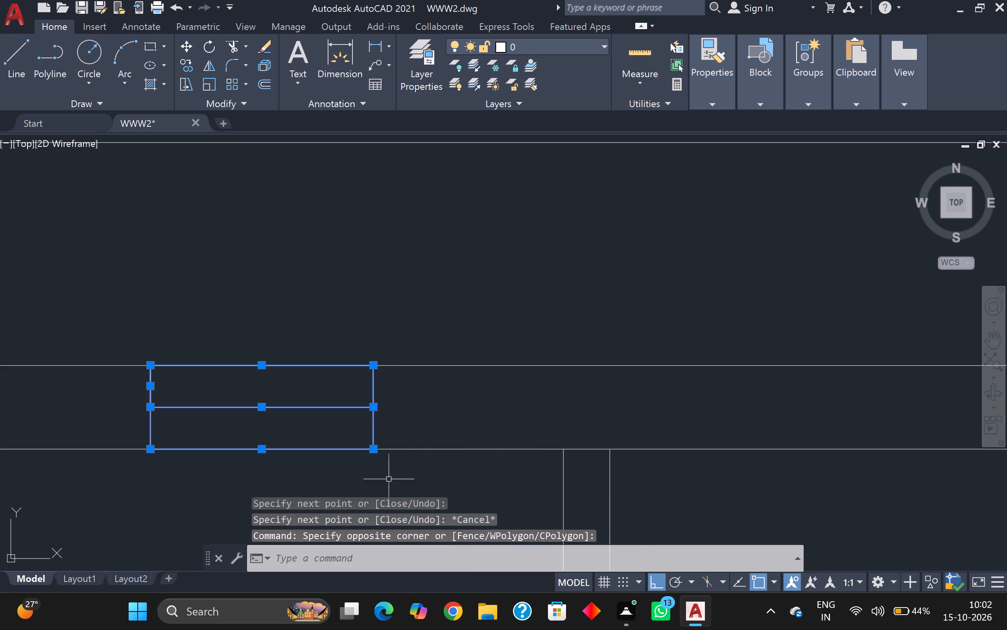
{"action": "key", "text": "c"}
{"action": "key", "text": "o"}
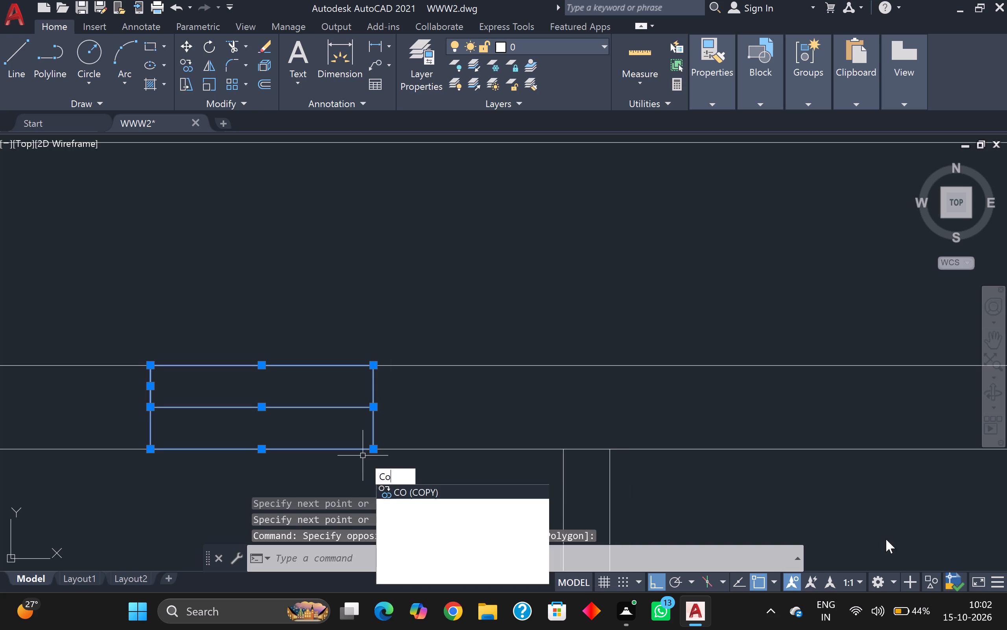
{"action": "key", "text": "Return"}
{"action": "scroll", "coordinate": [886, 539], "scroll_direction": "up", "scroll_amount": 1}
{"action": "scroll", "coordinate": [512, 217], "scroll_direction": "down", "scroll_amount": 3}
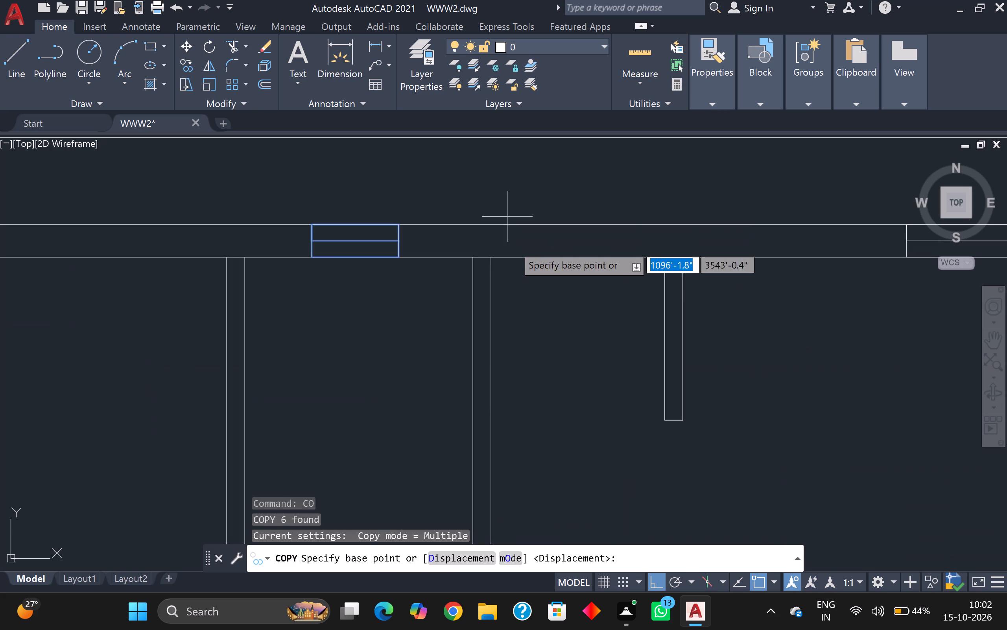
{"action": "scroll", "coordinate": [513, 261], "scroll_direction": "down", "scroll_amount": 2}
{"action": "left_click", "coordinate": [454, 256]}
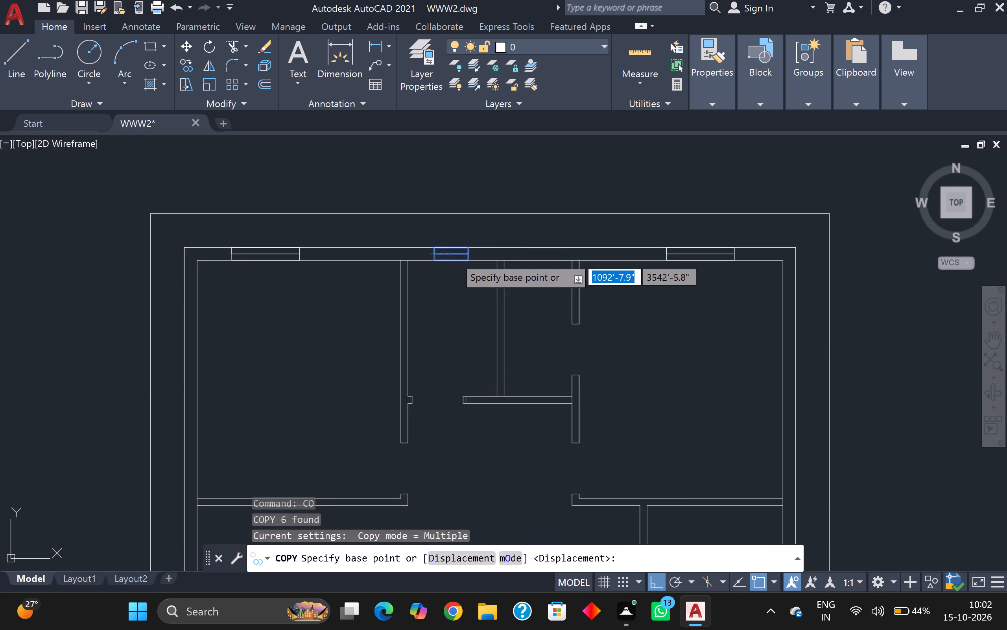
{"action": "scroll", "coordinate": [536, 261], "scroll_direction": "up", "scroll_amount": 3}
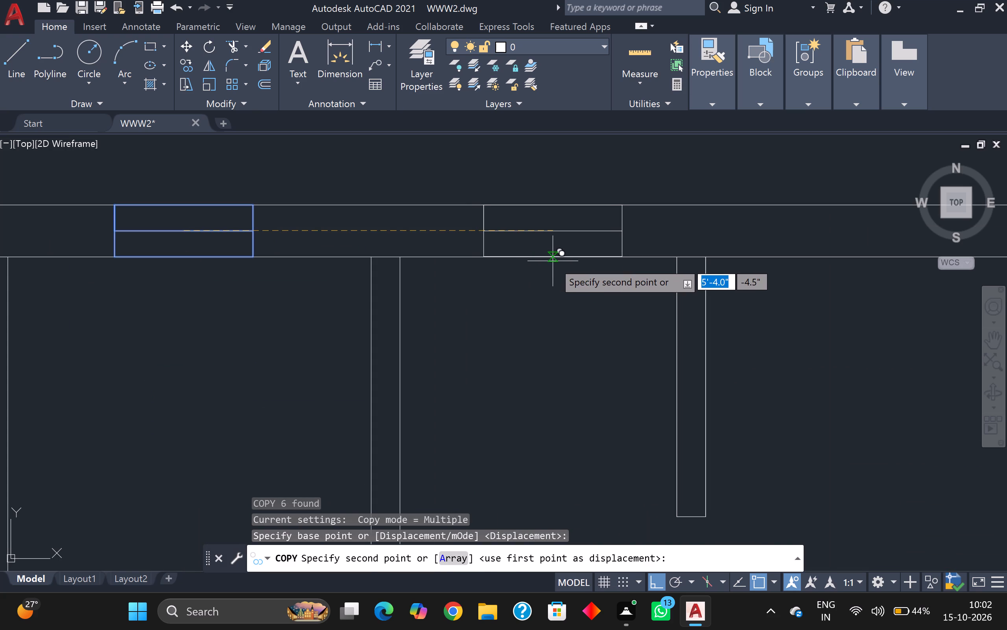
{"action": "left_click", "coordinate": [553, 261]}
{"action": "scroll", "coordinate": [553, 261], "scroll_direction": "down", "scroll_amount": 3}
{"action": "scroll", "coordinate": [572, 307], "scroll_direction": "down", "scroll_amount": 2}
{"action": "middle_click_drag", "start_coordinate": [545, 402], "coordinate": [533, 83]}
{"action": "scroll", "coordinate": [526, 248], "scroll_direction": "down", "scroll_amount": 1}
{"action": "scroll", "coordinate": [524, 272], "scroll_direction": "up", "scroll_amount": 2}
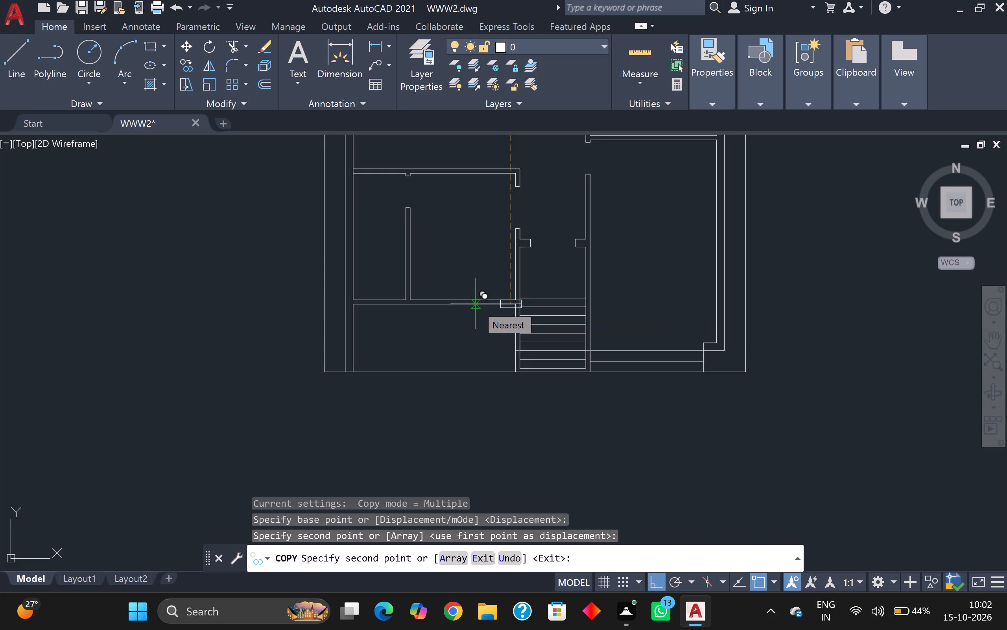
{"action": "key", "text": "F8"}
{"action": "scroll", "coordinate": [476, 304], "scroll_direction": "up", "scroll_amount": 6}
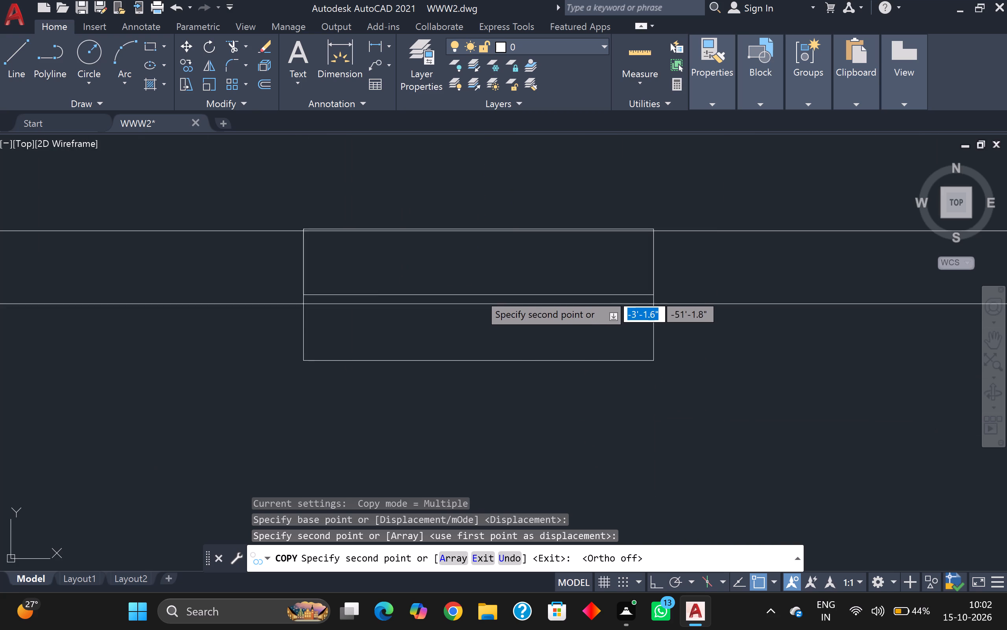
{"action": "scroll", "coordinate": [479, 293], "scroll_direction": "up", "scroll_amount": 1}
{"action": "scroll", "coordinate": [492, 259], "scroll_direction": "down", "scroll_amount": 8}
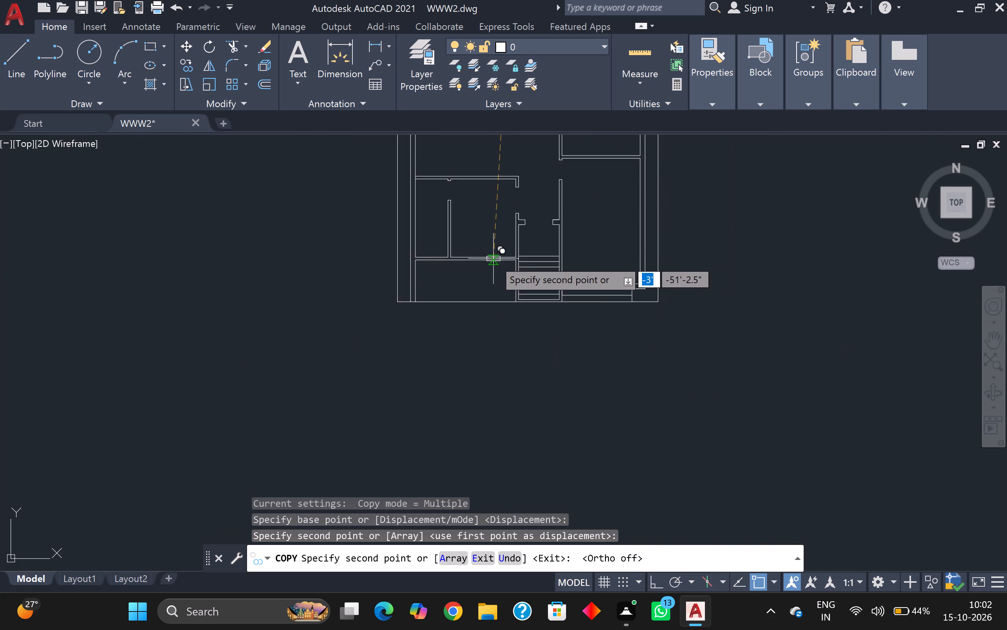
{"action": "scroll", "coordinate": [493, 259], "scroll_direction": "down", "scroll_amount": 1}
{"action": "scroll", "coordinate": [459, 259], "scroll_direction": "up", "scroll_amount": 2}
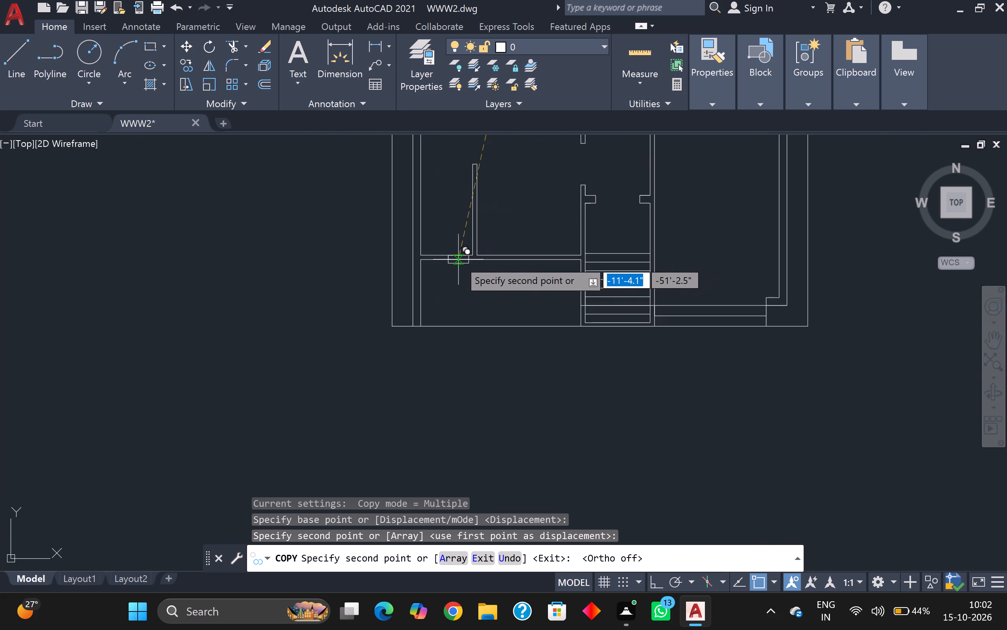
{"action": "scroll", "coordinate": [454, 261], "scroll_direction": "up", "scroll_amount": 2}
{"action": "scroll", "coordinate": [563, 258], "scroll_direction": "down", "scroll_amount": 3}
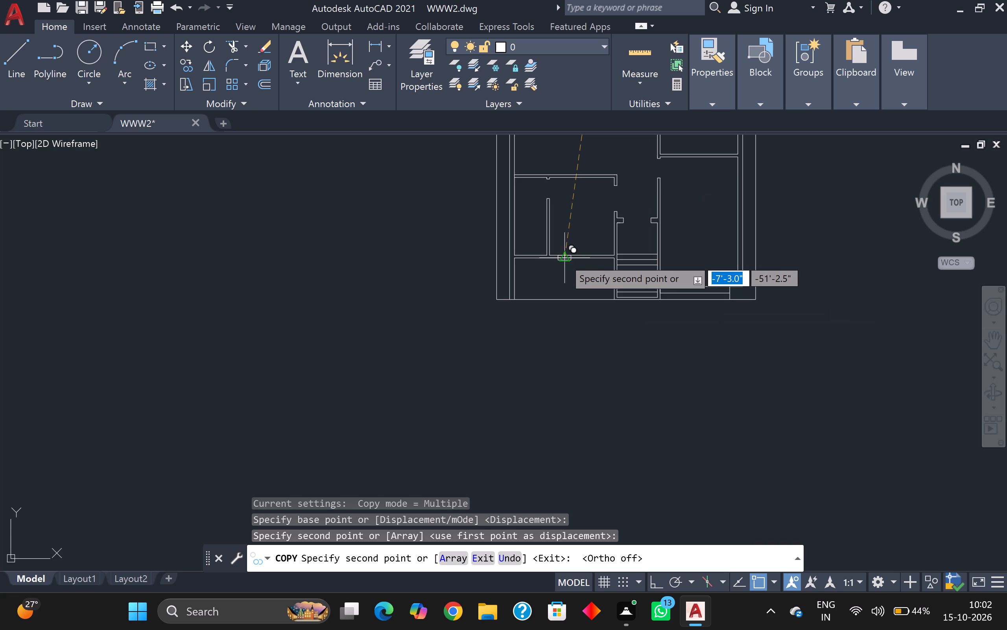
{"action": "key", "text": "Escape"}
Draw a 4' by 9" window outline across the right outer wall of the upper-right room, with ortho on.
{"action": "scroll", "coordinate": [587, 251], "scroll_direction": "down", "scroll_amount": 3}
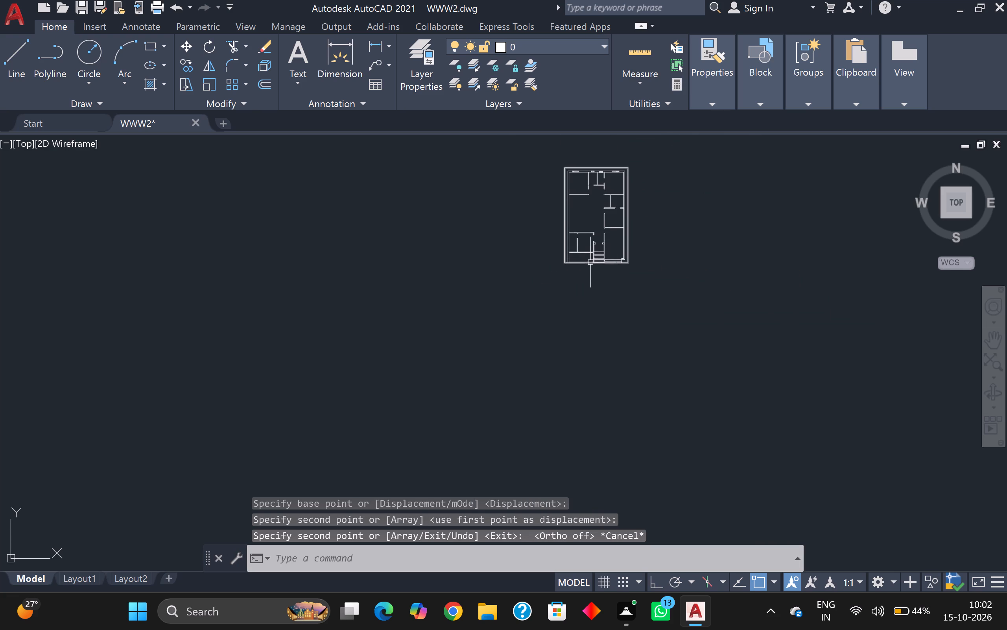
{"action": "middle_click_drag", "start_coordinate": [576, 202], "coordinate": [416, 285]}
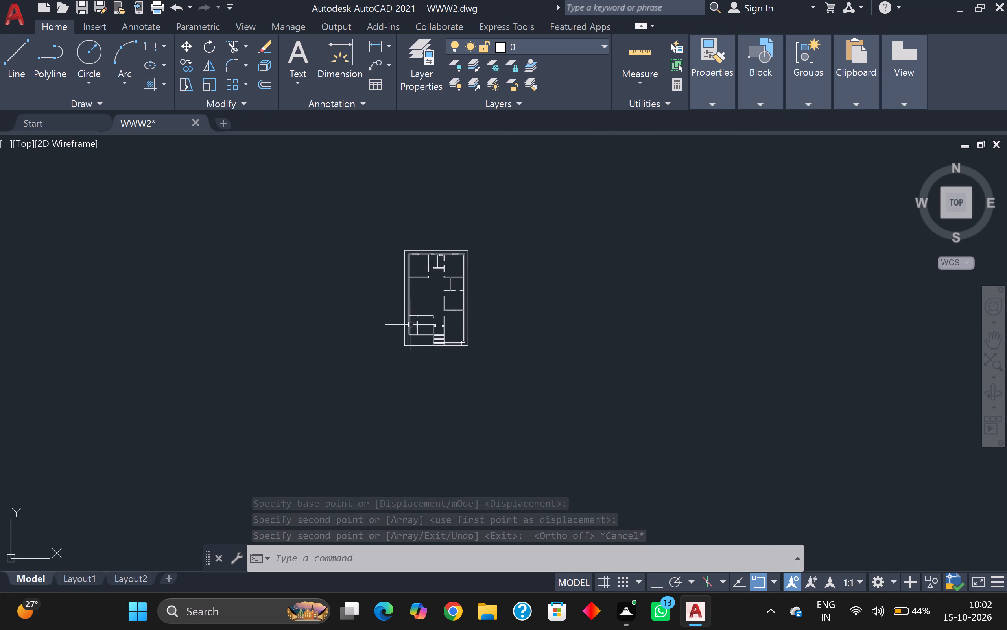
{"action": "scroll", "coordinate": [452, 268], "scroll_direction": "up", "scroll_amount": 4}
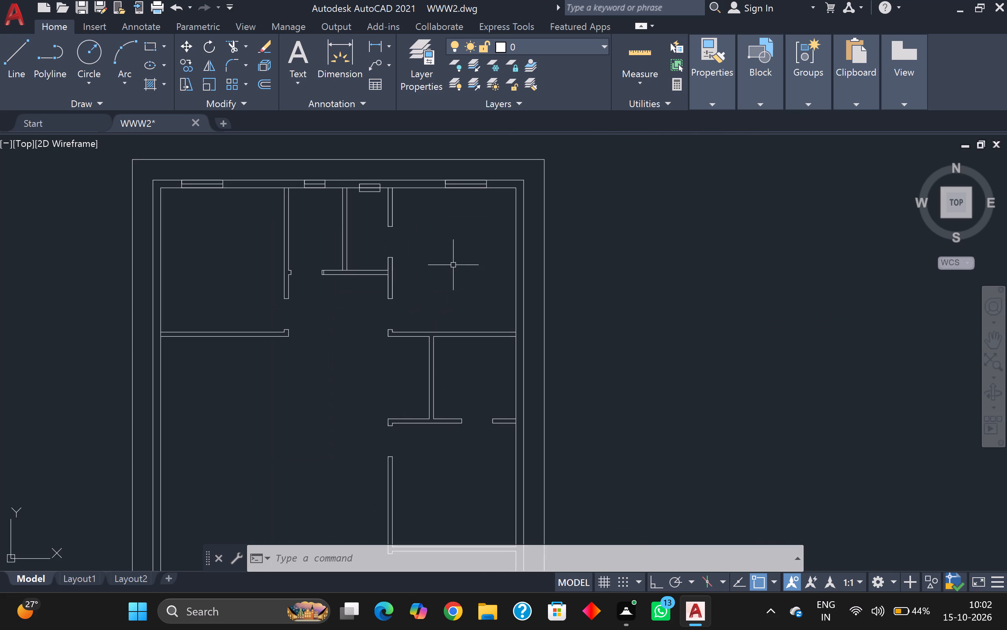
{"action": "scroll", "coordinate": [516, 264], "scroll_direction": "up", "scroll_amount": 2}
{"action": "scroll", "coordinate": [516, 264], "scroll_direction": "down", "scroll_amount": 3}
{"action": "scroll", "coordinate": [516, 264], "scroll_direction": "up", "scroll_amount": 3}
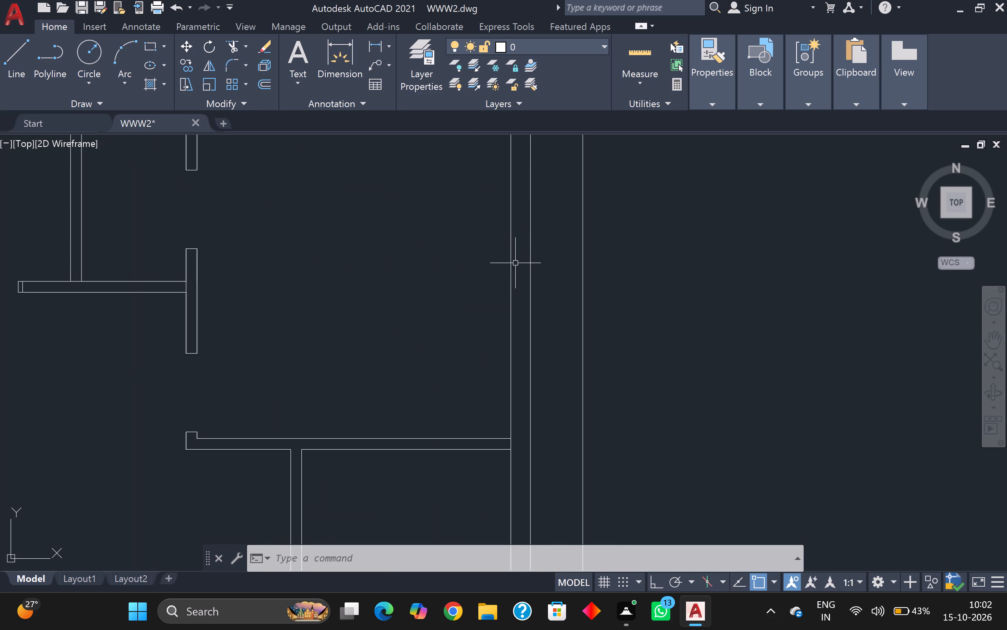
{"action": "key", "text": "l"}
{"action": "key", "text": "Return"}
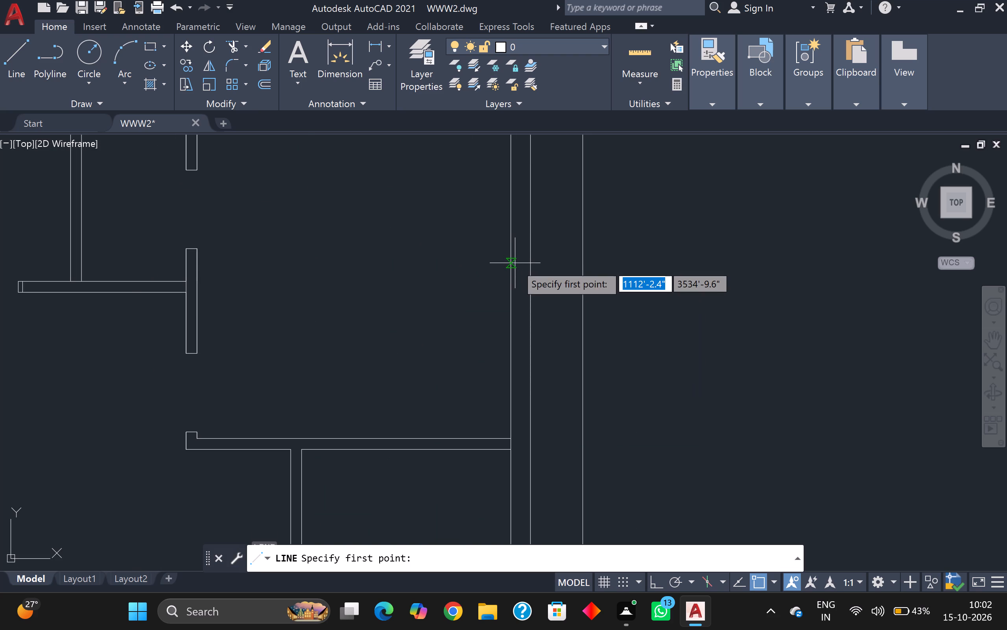
{"action": "scroll", "coordinate": [515, 263], "scroll_direction": "down", "scroll_amount": 3}
{"action": "scroll", "coordinate": [516, 252], "scroll_direction": "up", "scroll_amount": 1}
{"action": "scroll", "coordinate": [511, 217], "scroll_direction": "up", "scroll_amount": 3}
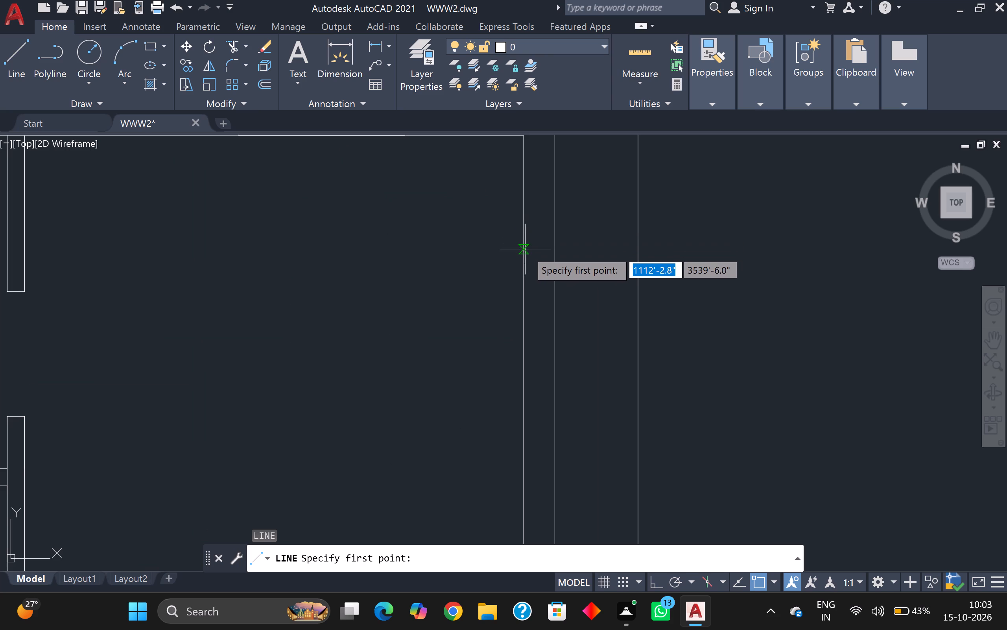
{"action": "left_click", "coordinate": [523, 250]}
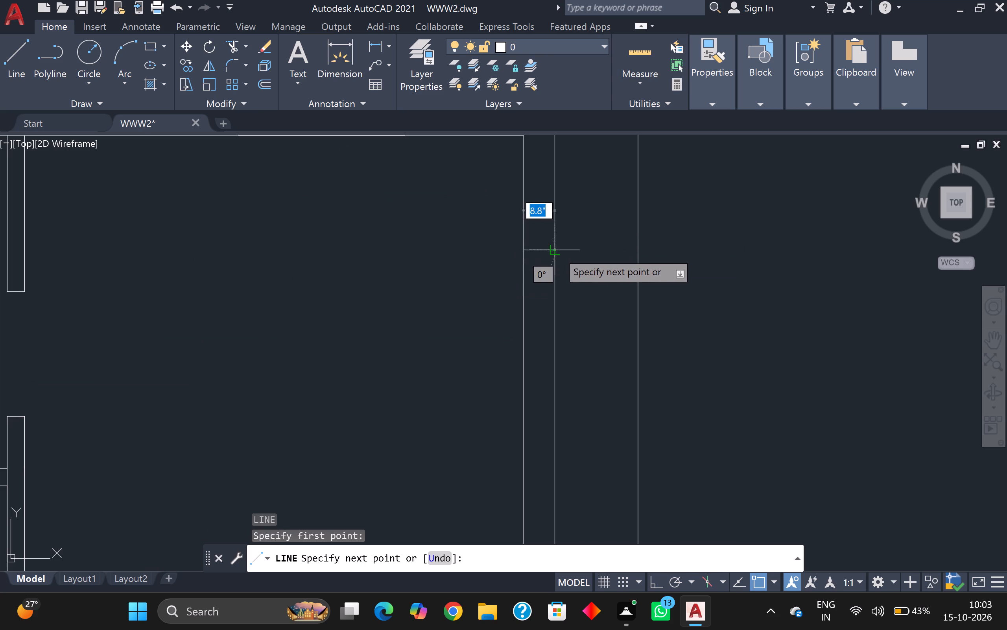
{"action": "left_click_drag", "start_coordinate": [557, 251], "coordinate": [561, 252]}
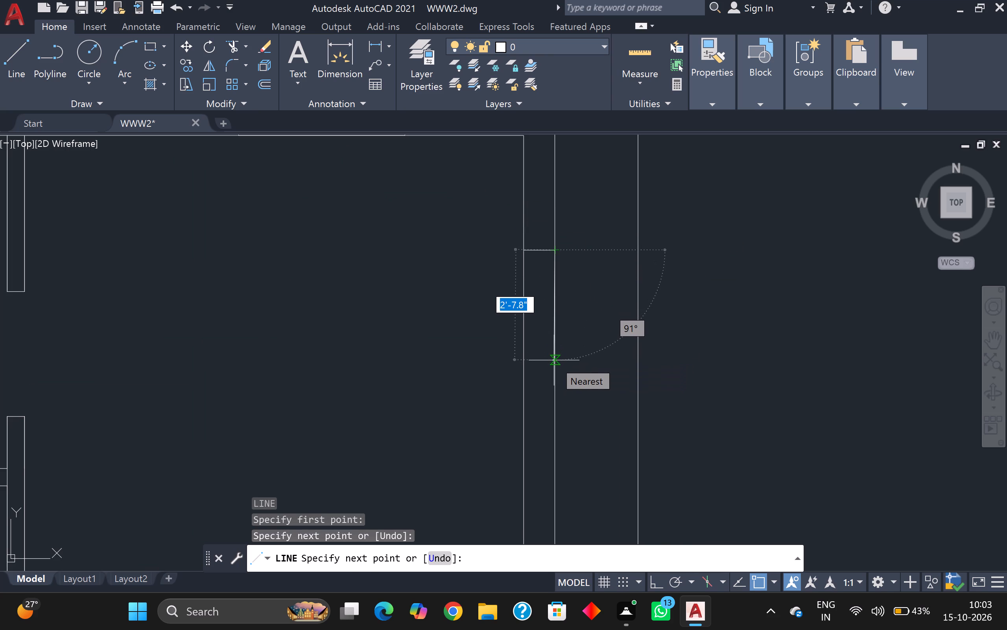
{"action": "key", "text": "F8"}
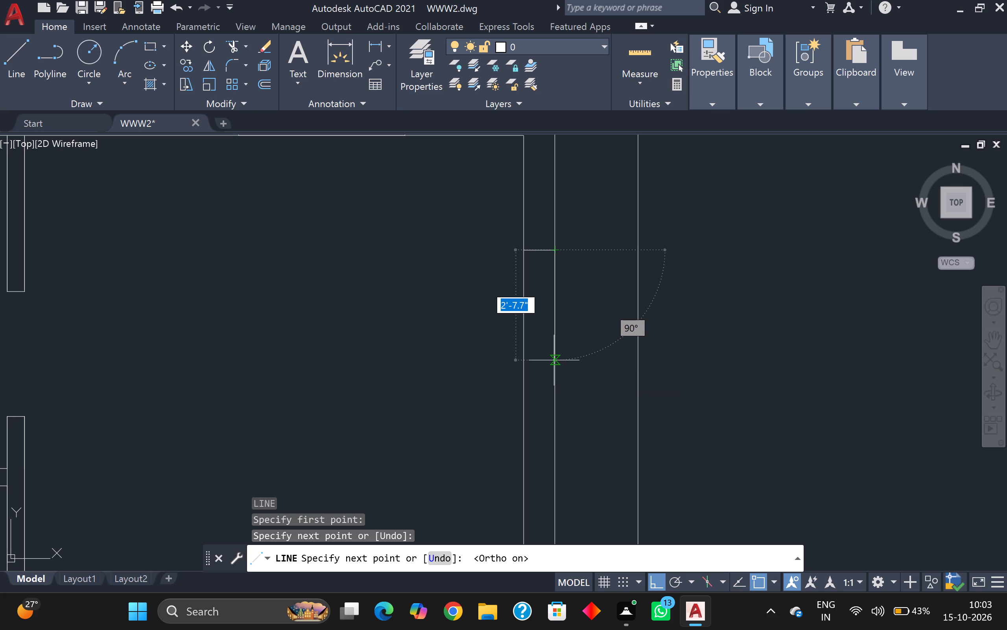
{"action": "key", "text": "4"}
{"action": "key", "text": "apostrophe"}
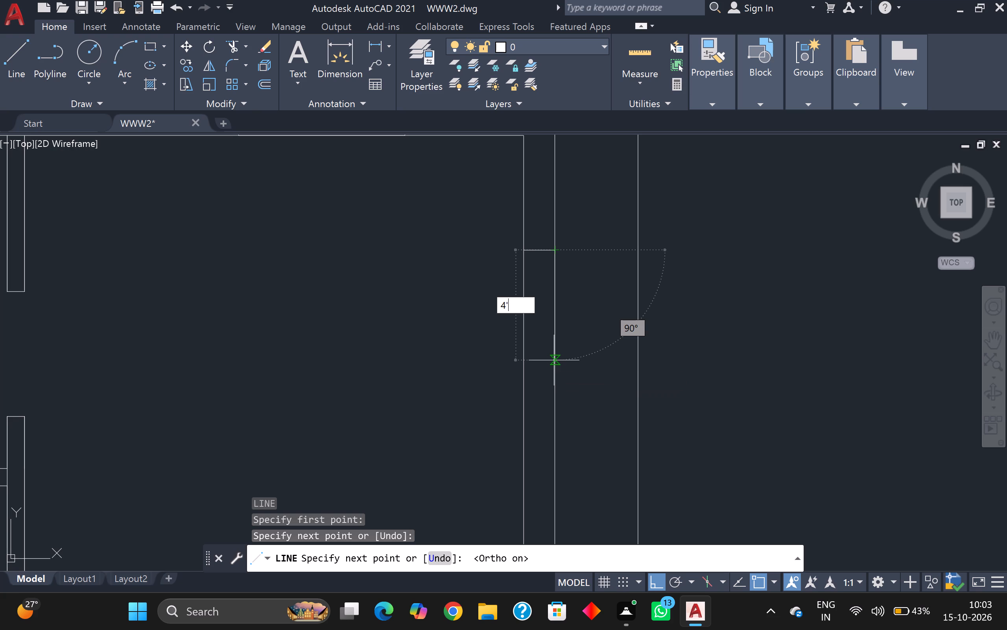
{"action": "key", "text": "Return"}
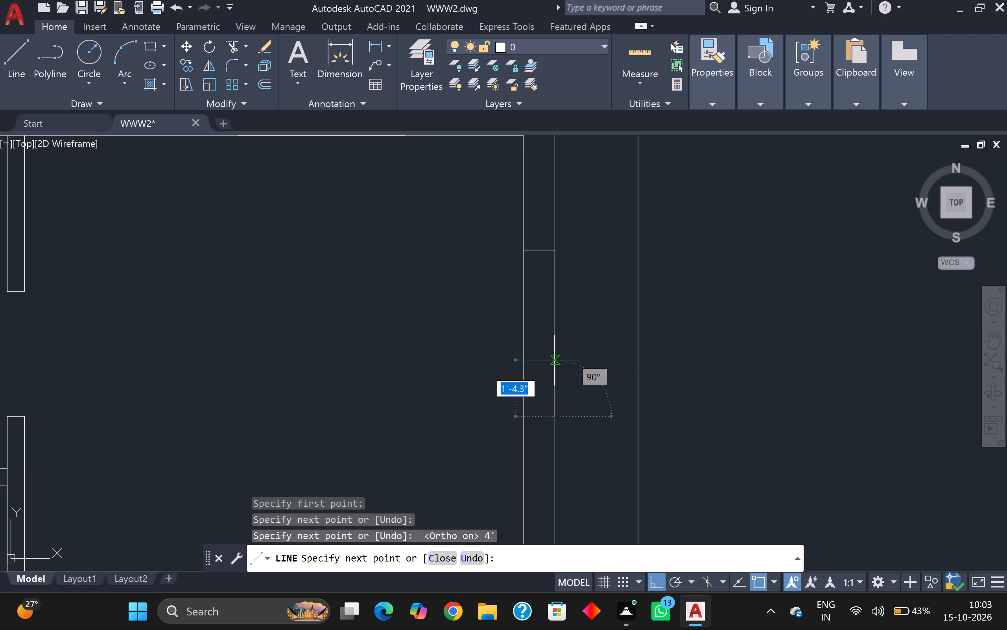
{"action": "scroll", "coordinate": [526, 434], "scroll_direction": "up", "scroll_amount": 1}
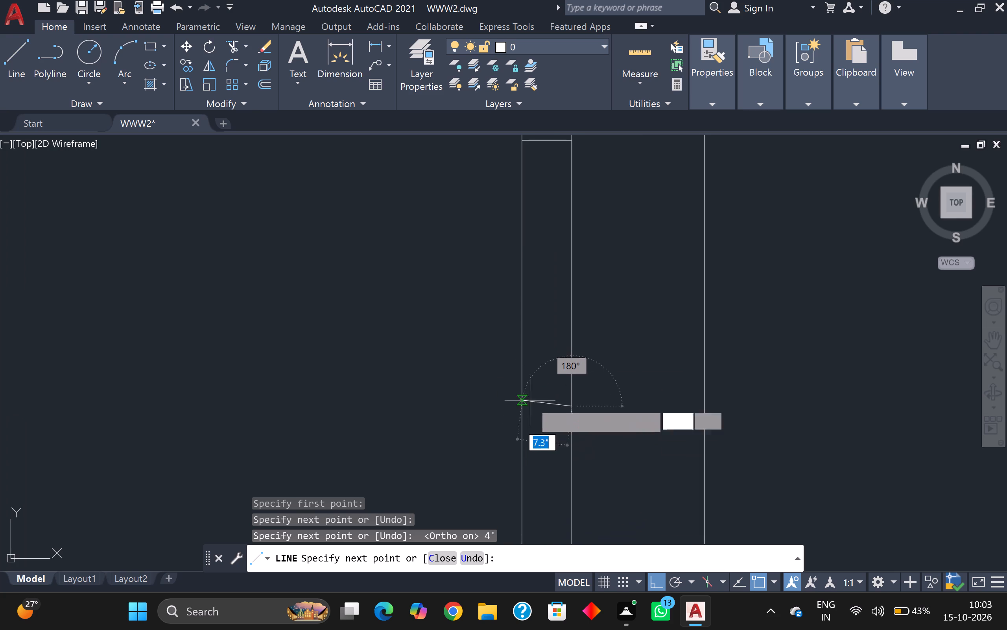
{"action": "left_click", "coordinate": [518, 405]}
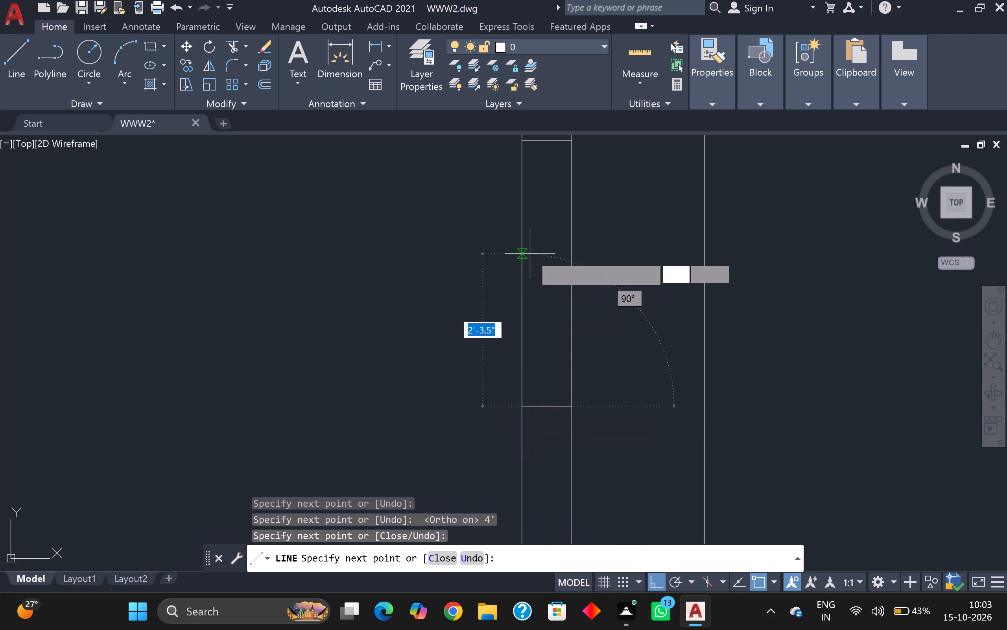
{"action": "middle_click_drag", "start_coordinate": [529, 252], "coordinate": [548, 428]}
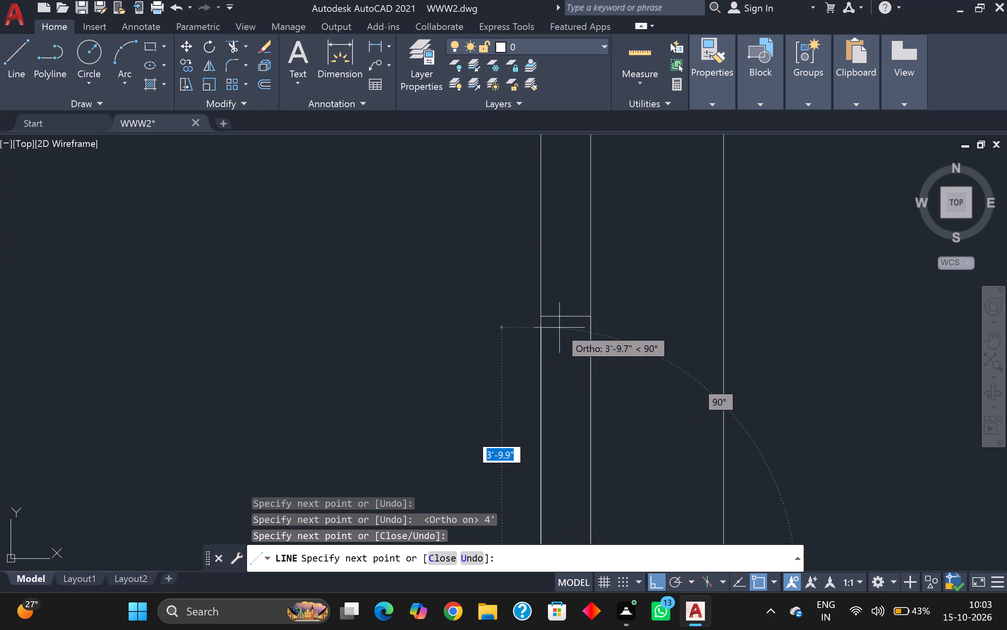
{"action": "left_click", "coordinate": [541, 318]}
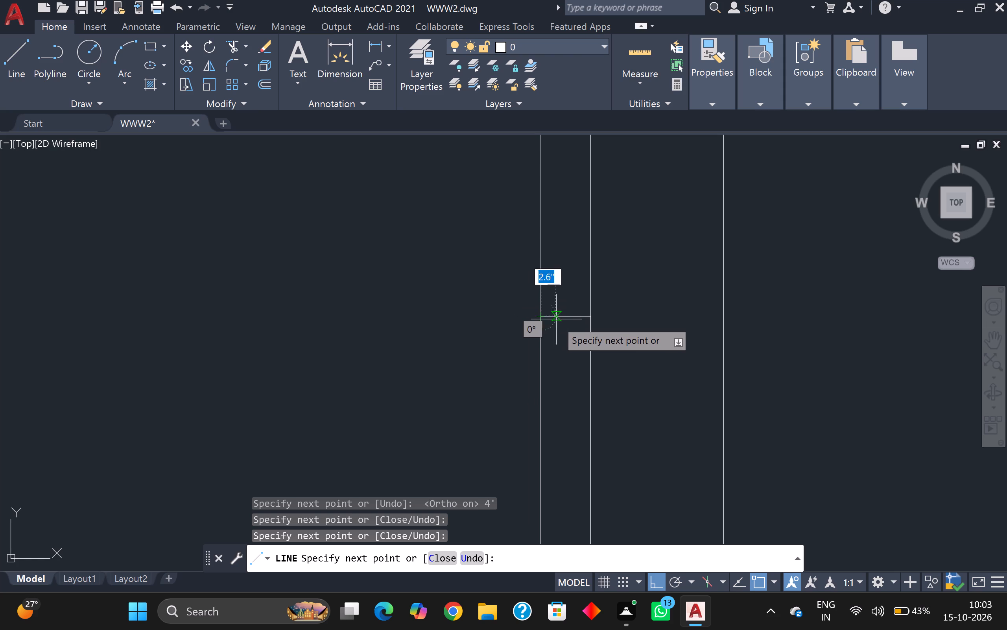
Draw the vertical centre line of this window between the midpoints of its two short sides.
{"action": "left_click", "coordinate": [563, 320]}
{"action": "middle_click_drag", "start_coordinate": [564, 321], "coordinate": [568, 191]}
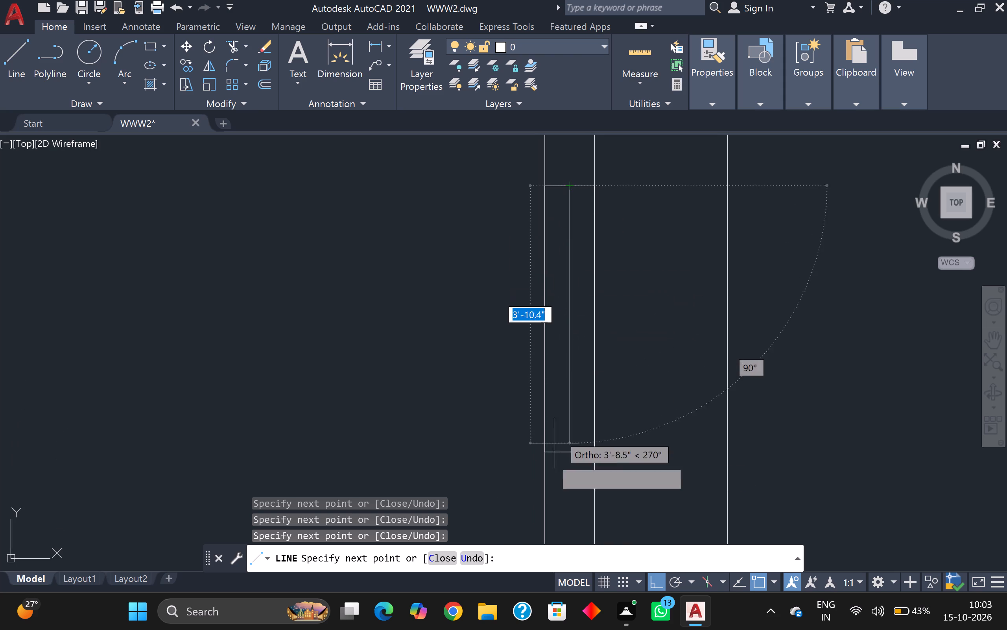
{"action": "left_click", "coordinate": [571, 449]}
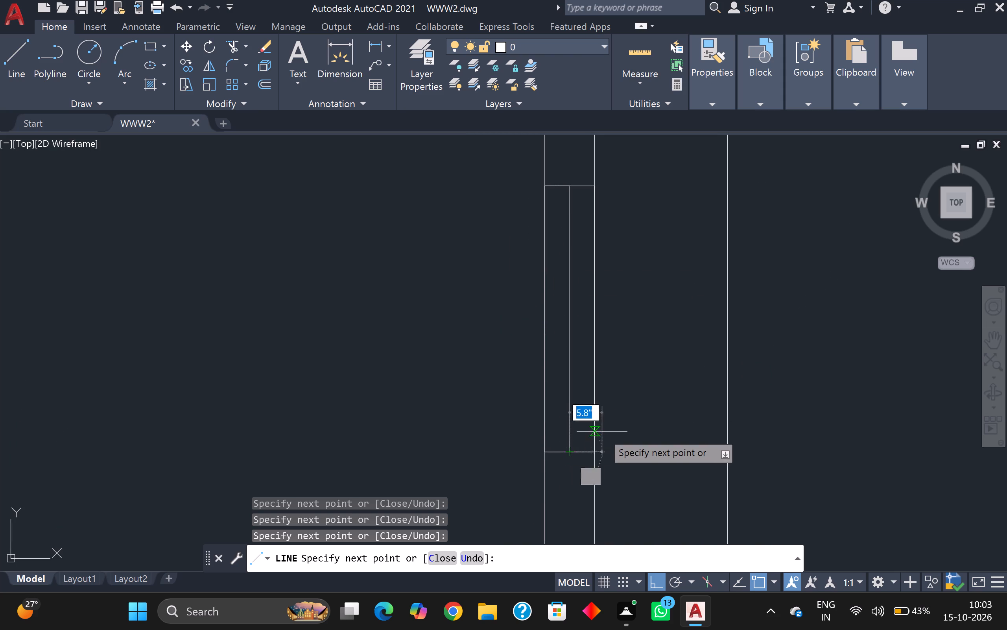
{"action": "scroll", "coordinate": [602, 432], "scroll_direction": "down", "scroll_amount": 3}
{"action": "scroll", "coordinate": [632, 422], "scroll_direction": "up", "scroll_amount": 2}
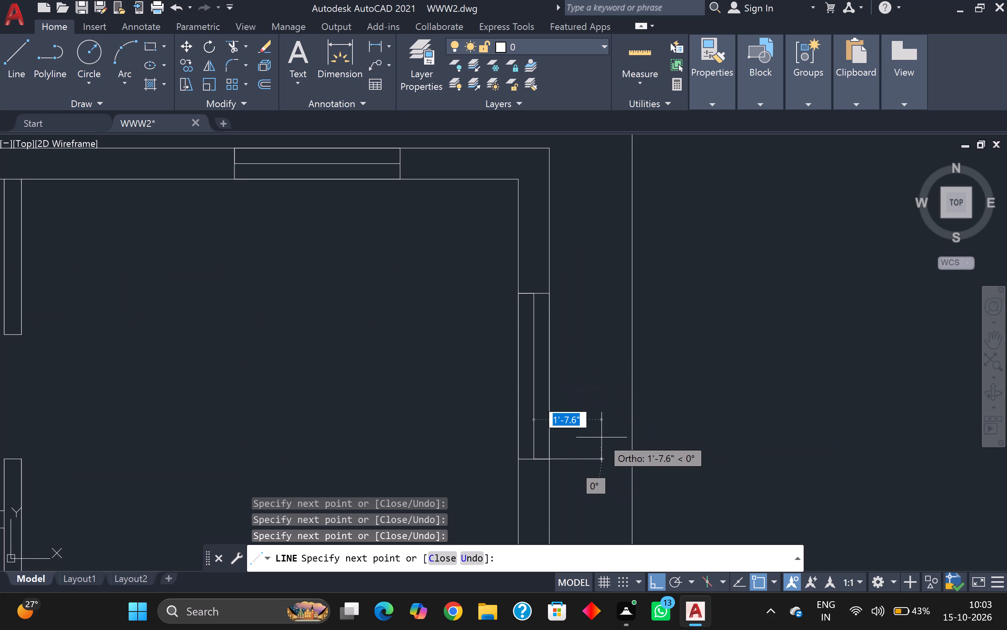
{"action": "key", "text": "Escape"}
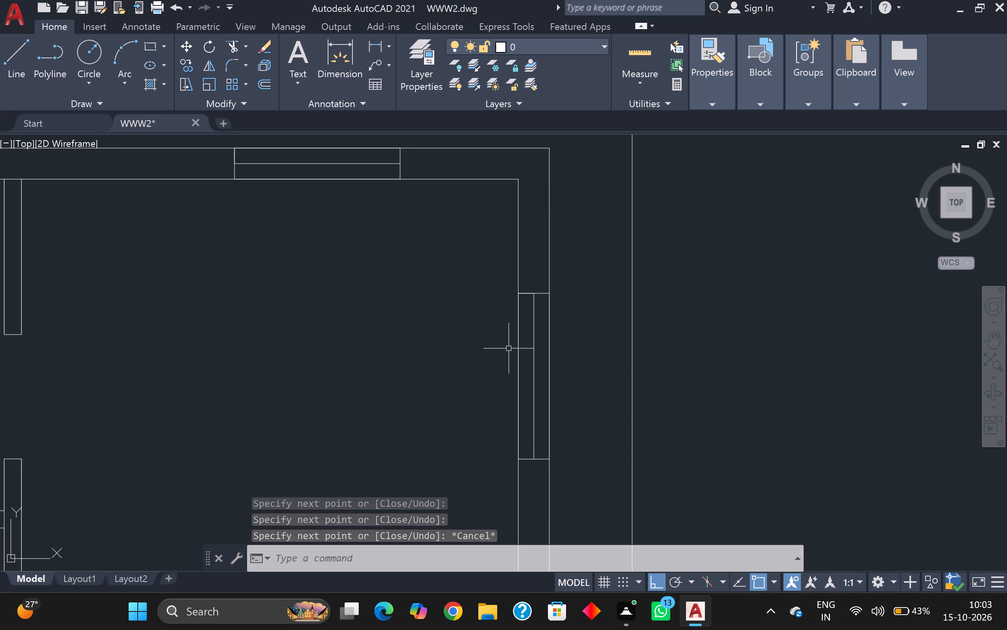
Copy the whole 4' window about 24'-5" straight down the right wall to the middle-right room, using its centre line as base.
{"action": "left_click", "coordinate": [483, 268]}
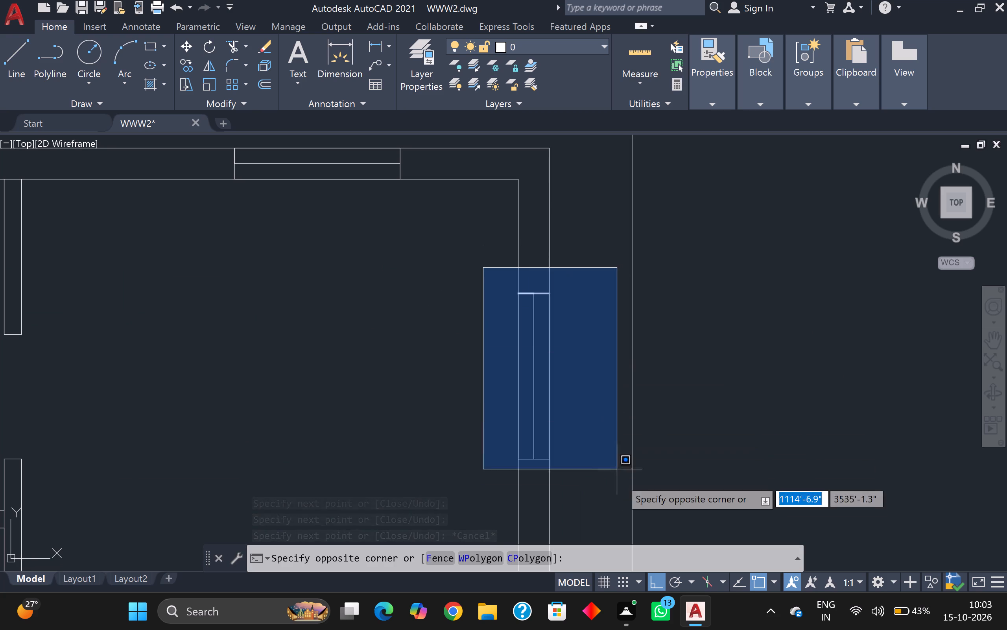
{"action": "left_click", "coordinate": [603, 509]}
{"action": "type", "text": "co"}
{"action": "key", "text": "Return"}
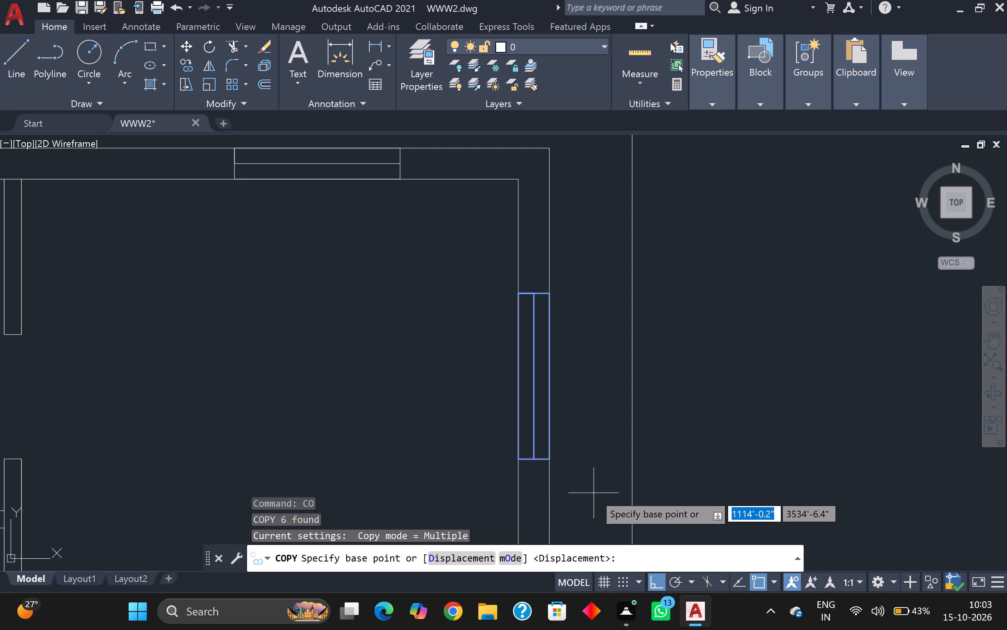
{"action": "left_click", "coordinate": [535, 363]}
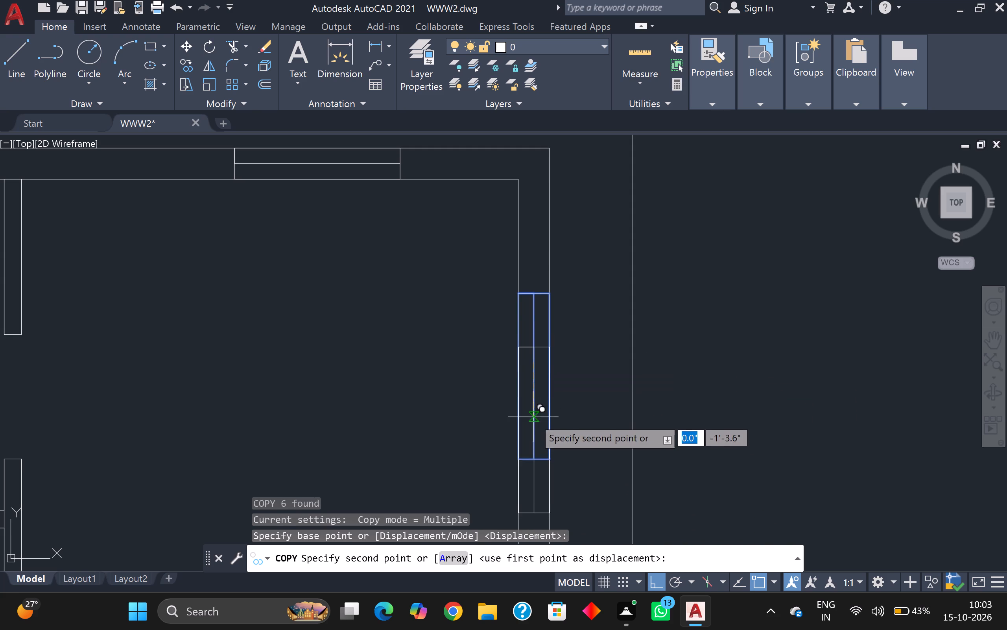
{"action": "scroll", "coordinate": [531, 421], "scroll_direction": "down", "scroll_amount": 3}
{"action": "middle_click_drag", "start_coordinate": [533, 441], "coordinate": [544, 236]}
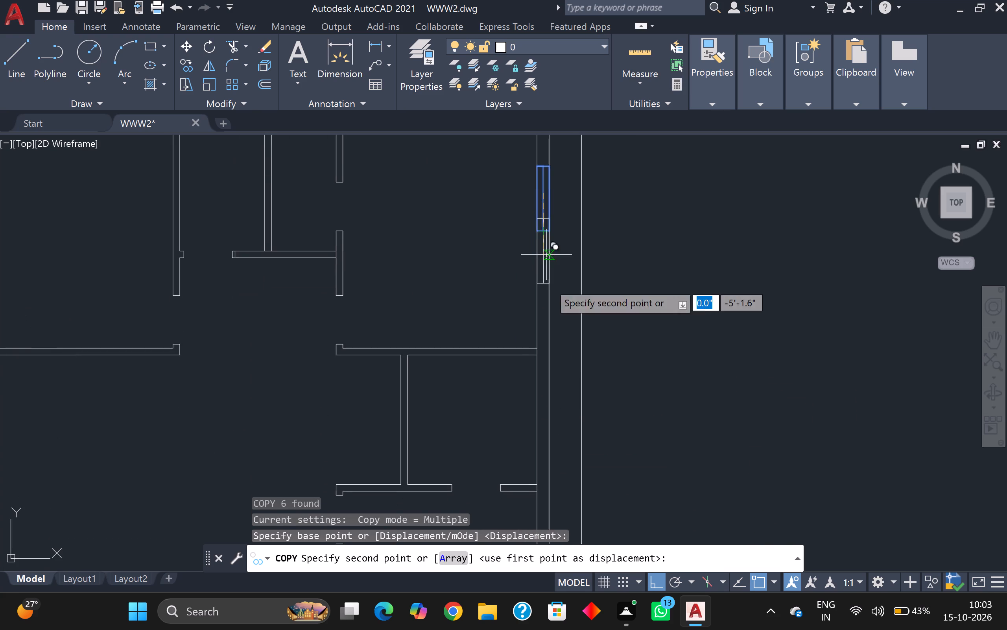
{"action": "scroll", "coordinate": [540, 397], "scroll_direction": "down", "scroll_amount": 2}
{"action": "scroll", "coordinate": [550, 441], "scroll_direction": "down", "scroll_amount": 1}
{"action": "middle_click_drag", "start_coordinate": [551, 441], "coordinate": [549, 306]}
{"action": "scroll", "coordinate": [532, 354], "scroll_direction": "up", "scroll_amount": 3}
{"action": "middle_click_drag", "start_coordinate": [547, 291], "coordinate": [551, 313]}
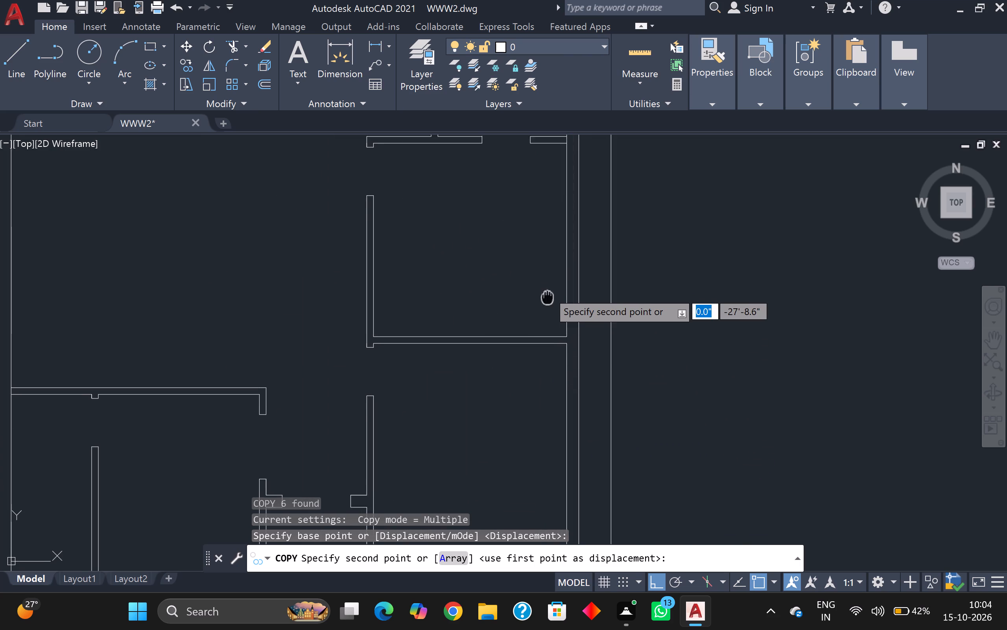
{"action": "middle_click_drag", "start_coordinate": [551, 313], "coordinate": [486, 443]}
{"action": "scroll", "coordinate": [507, 394], "scroll_direction": "up", "scroll_amount": 2}
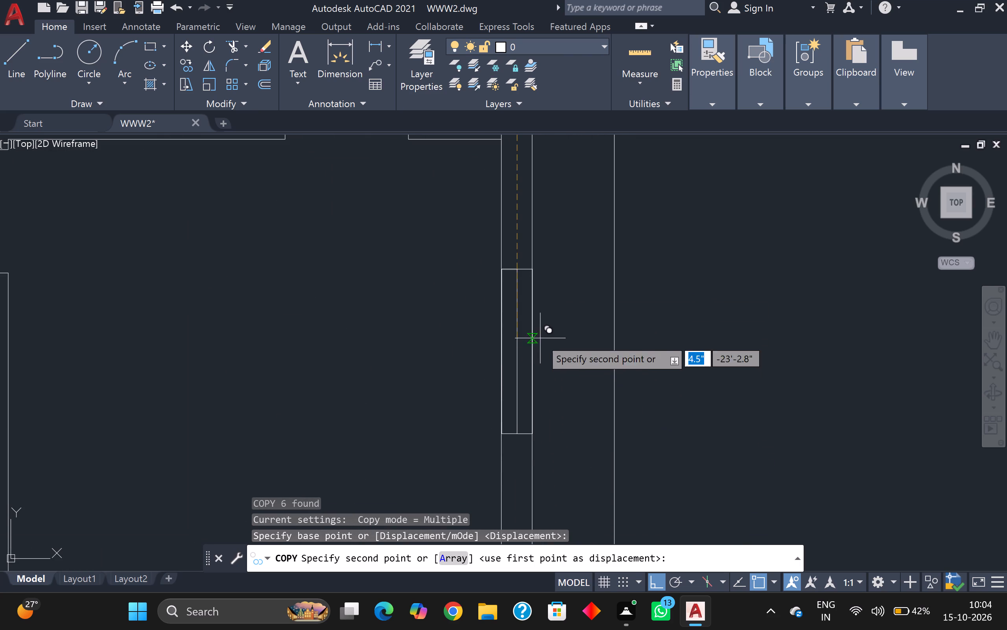
{"action": "scroll", "coordinate": [527, 389], "scroll_direction": "up", "scroll_amount": 3}
{"action": "left_click", "coordinate": [527, 389]}
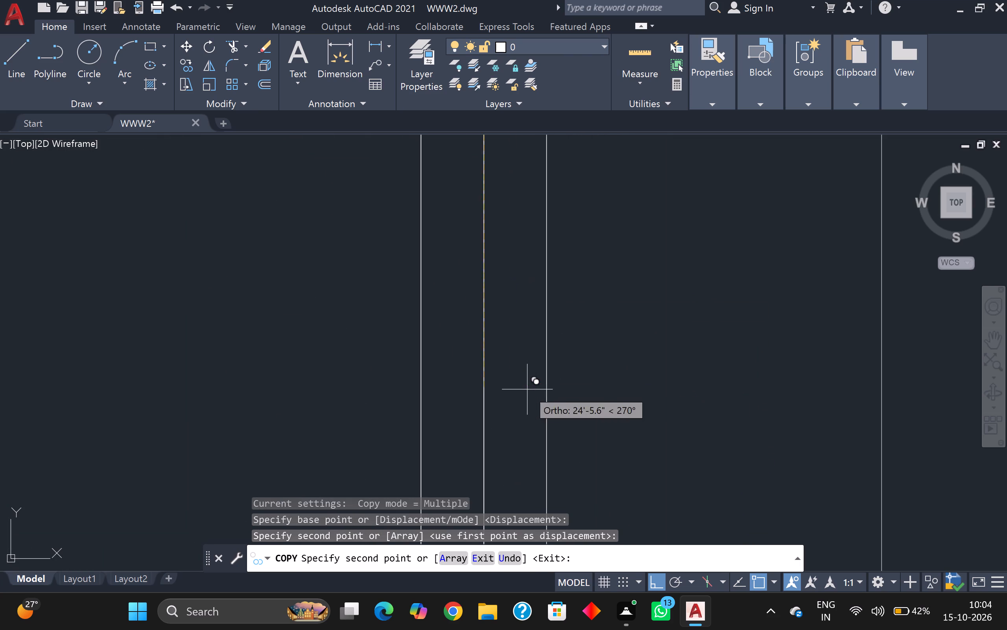
Place another copy of the window in the right wall of the lower-right room, about 38'-7" below the original.
{"action": "scroll", "coordinate": [527, 389], "scroll_direction": "down", "scroll_amount": 3}
{"action": "middle_click_drag", "start_coordinate": [601, 439], "coordinate": [601, 252]}
{"action": "scroll", "coordinate": [572, 422], "scroll_direction": "down", "scroll_amount": 4}
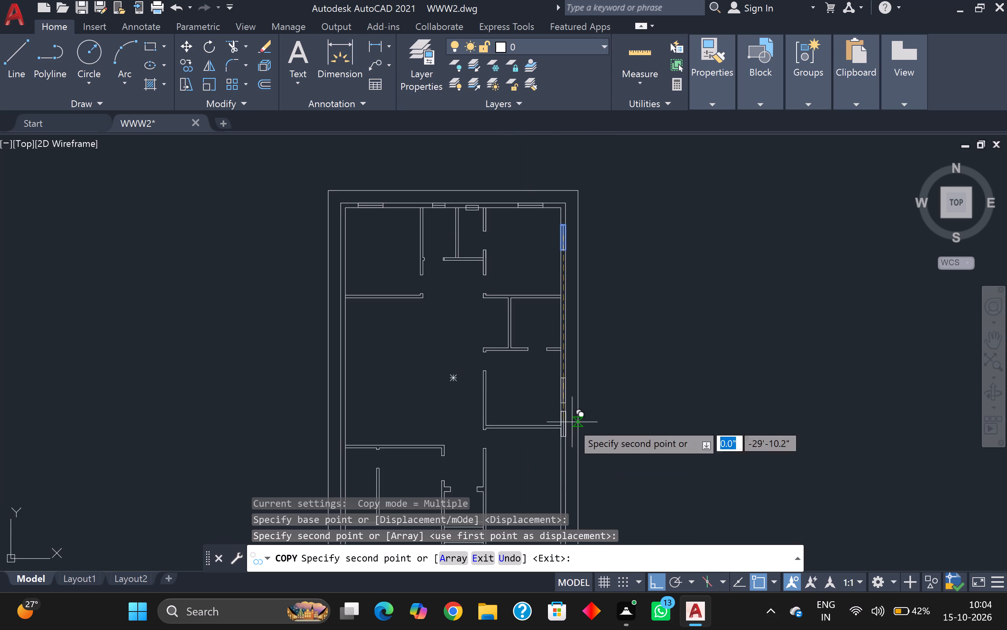
{"action": "middle_click_drag", "start_coordinate": [528, 458], "coordinate": [525, 302]}
{"action": "scroll", "coordinate": [532, 453], "scroll_direction": "up", "scroll_amount": 1}
{"action": "scroll", "coordinate": [525, 303], "scroll_direction": "up", "scroll_amount": 1}
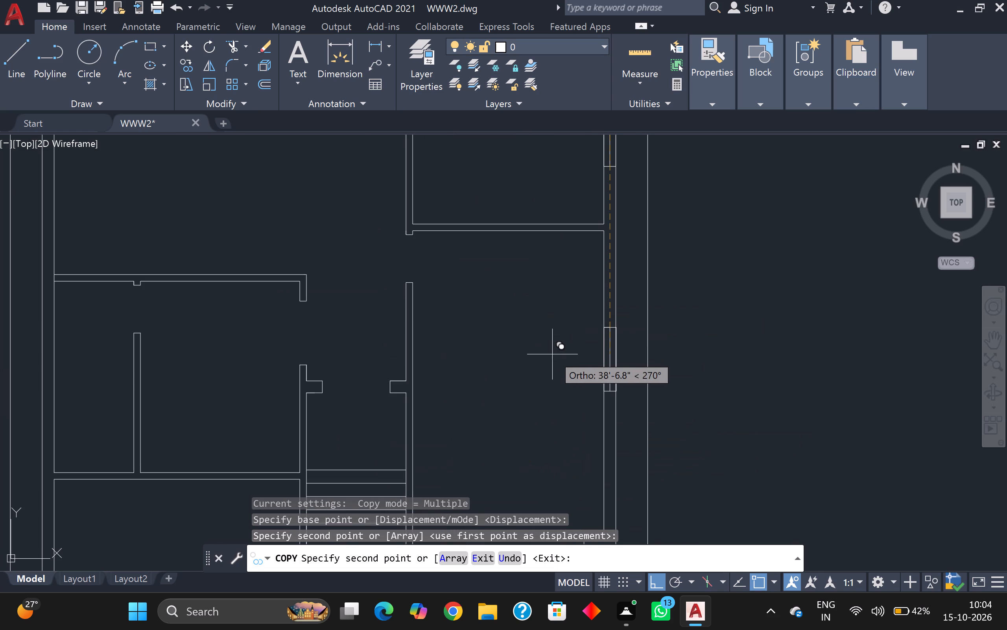
{"action": "scroll", "coordinate": [603, 355], "scroll_direction": "up", "scroll_amount": 4}
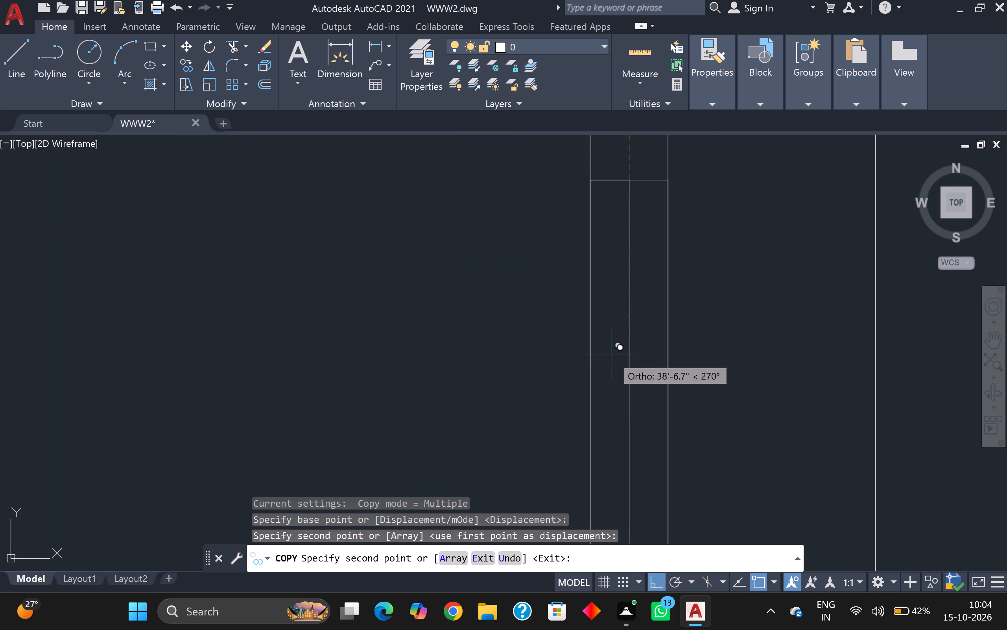
{"action": "left_click", "coordinate": [612, 355]}
{"action": "key", "text": "Escape"}
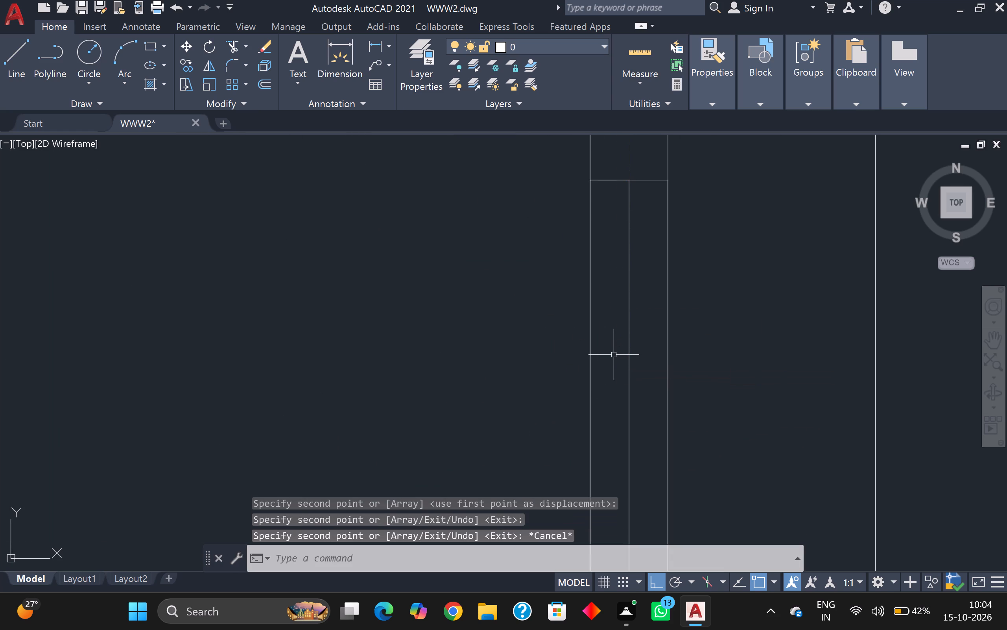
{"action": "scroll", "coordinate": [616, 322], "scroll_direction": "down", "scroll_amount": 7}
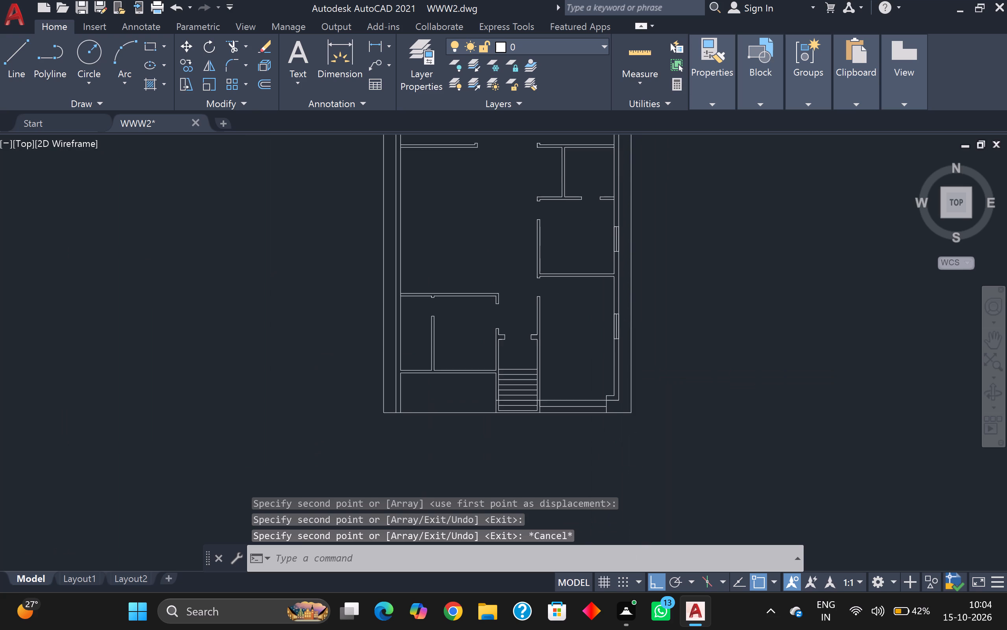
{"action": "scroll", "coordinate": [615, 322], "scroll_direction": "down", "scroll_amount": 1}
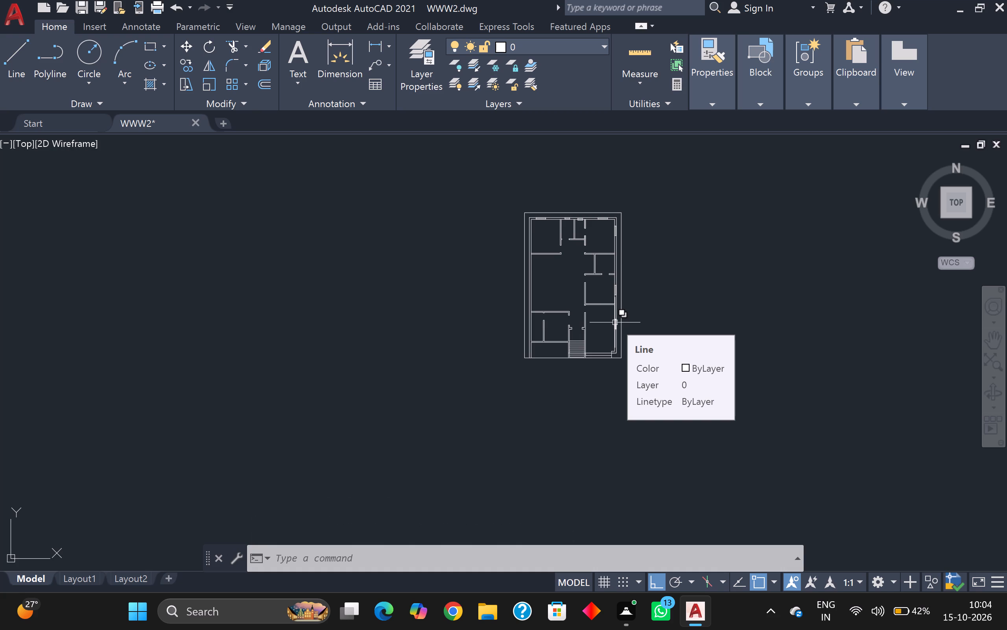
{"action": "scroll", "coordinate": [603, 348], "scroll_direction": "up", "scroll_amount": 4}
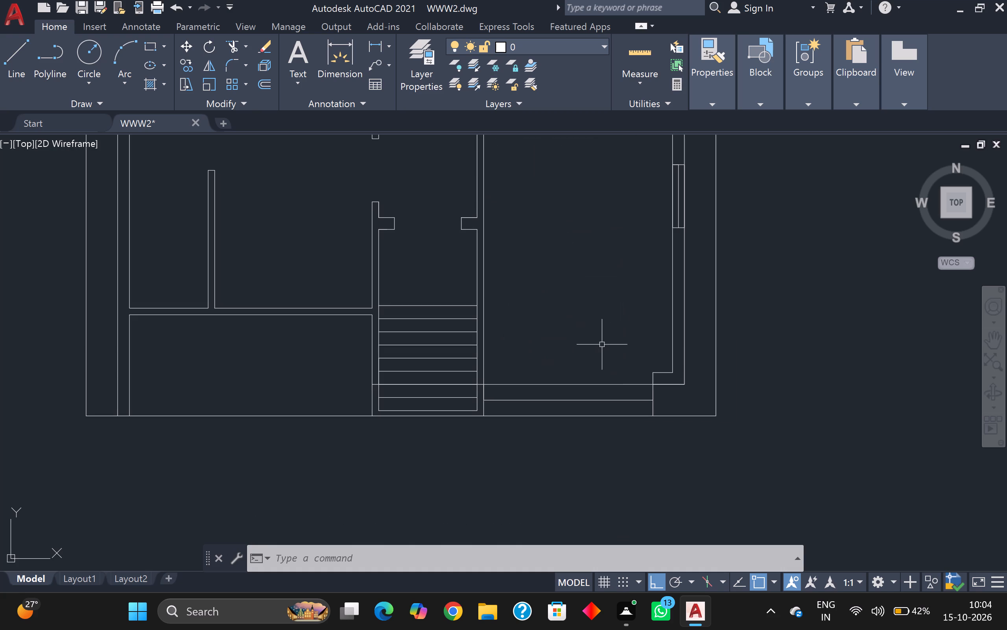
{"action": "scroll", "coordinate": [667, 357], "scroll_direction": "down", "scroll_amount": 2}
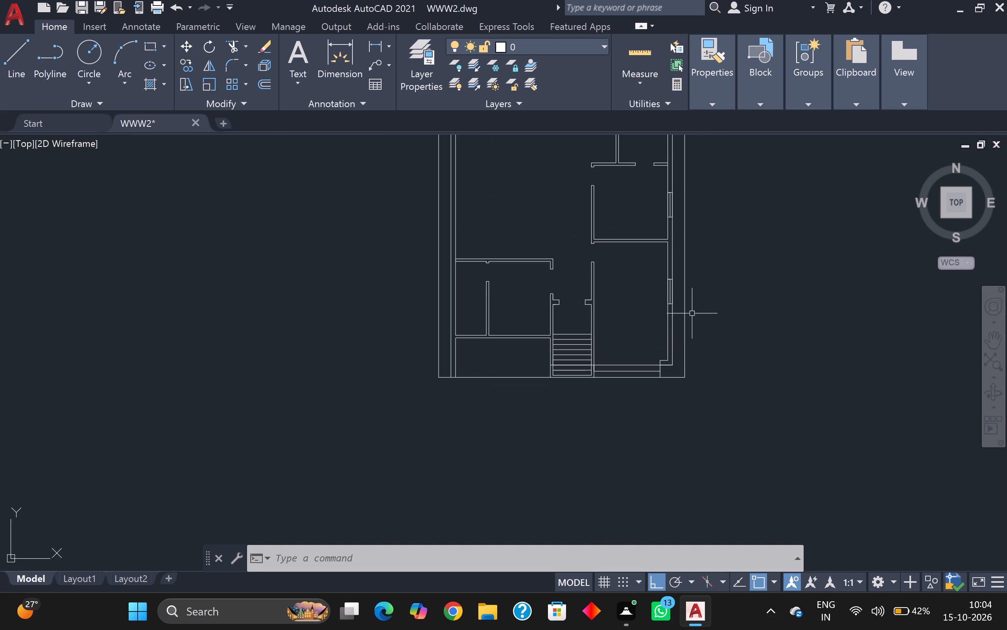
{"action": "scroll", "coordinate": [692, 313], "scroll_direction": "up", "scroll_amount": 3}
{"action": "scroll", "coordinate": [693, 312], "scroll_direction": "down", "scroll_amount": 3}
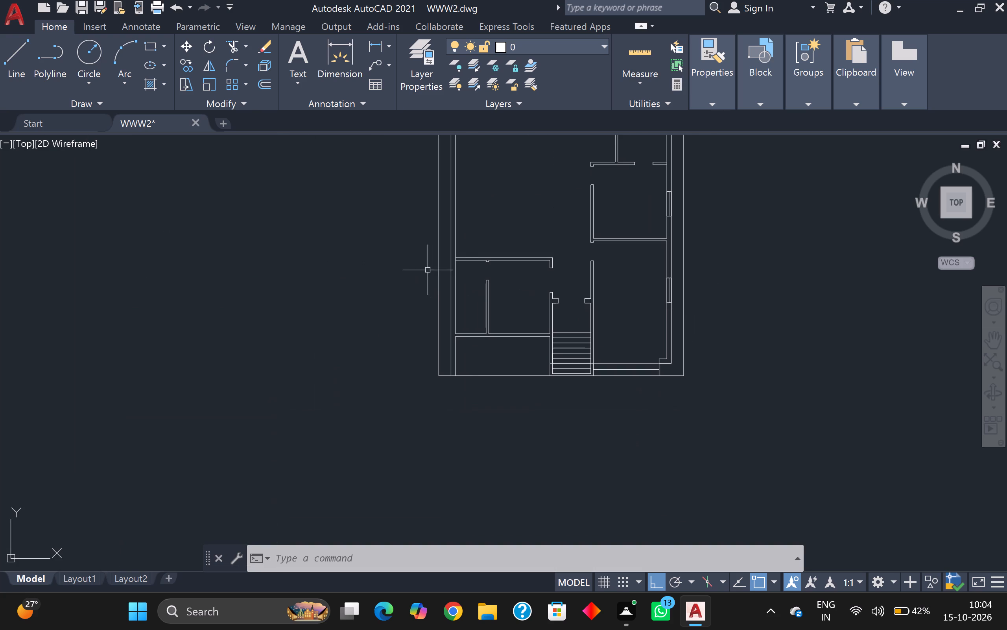
Copy the middle-right room's 4' window about 35'-3" straight across into the left outer wall of the large left room, based on its centre line.
{"action": "scroll", "coordinate": [428, 270], "scroll_direction": "up", "scroll_amount": 2}
{"action": "scroll", "coordinate": [445, 262], "scroll_direction": "down", "scroll_amount": 3}
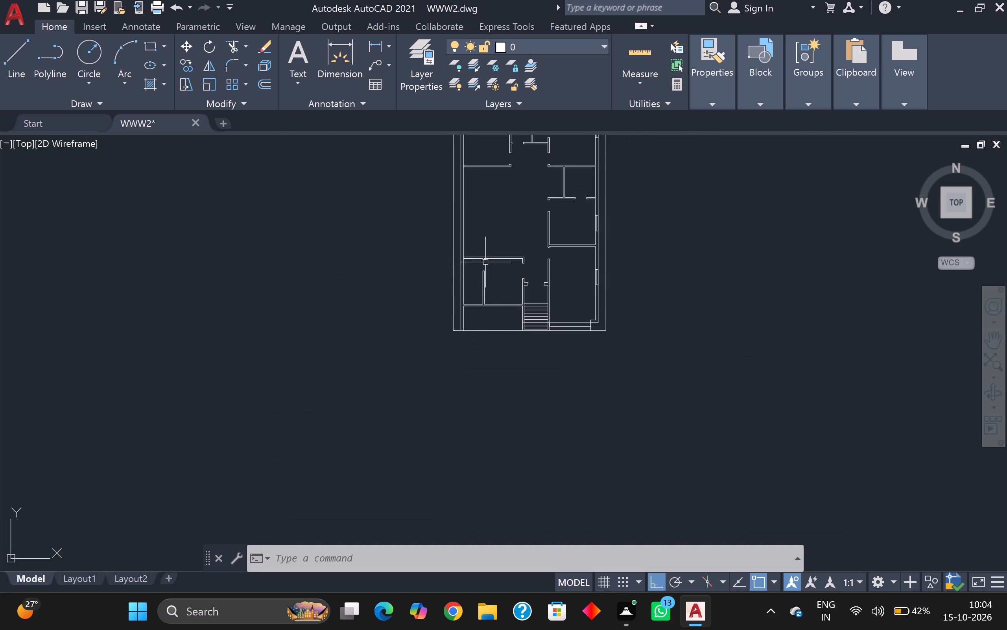
{"action": "scroll", "coordinate": [600, 227], "scroll_direction": "up", "scroll_amount": 4}
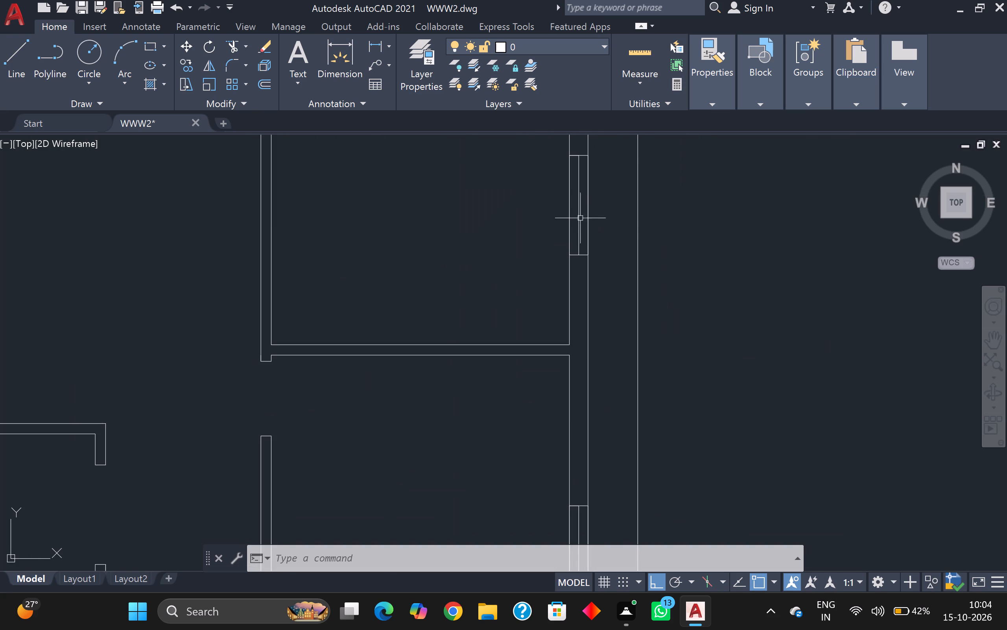
{"action": "scroll", "coordinate": [540, 174], "scroll_direction": "down", "scroll_amount": 1}
{"action": "middle_click", "coordinate": [540, 174]}
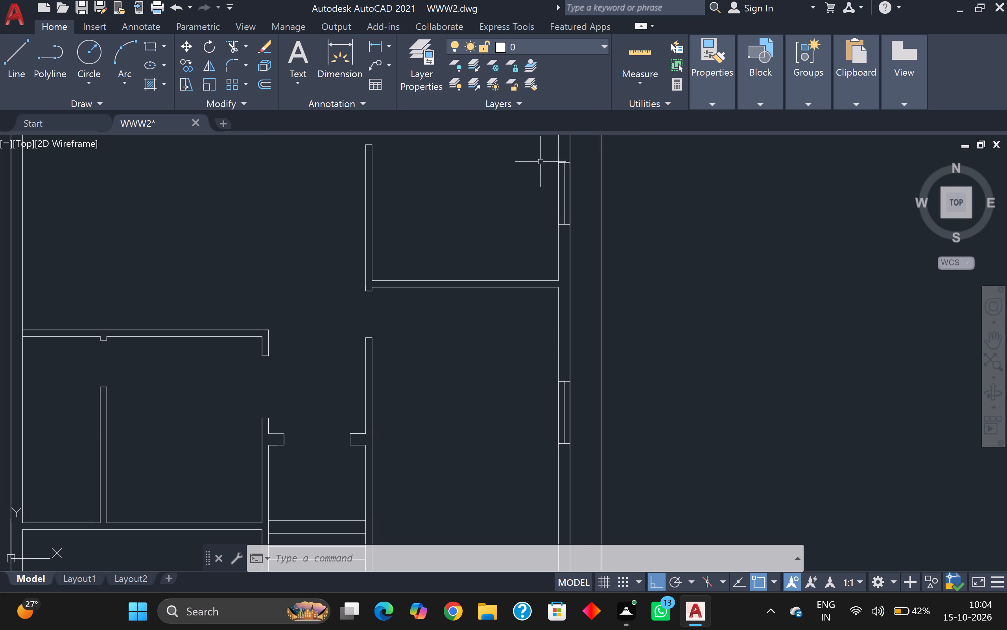
{"action": "left_click", "coordinate": [540, 159]}
{"action": "left_click", "coordinate": [591, 251]}
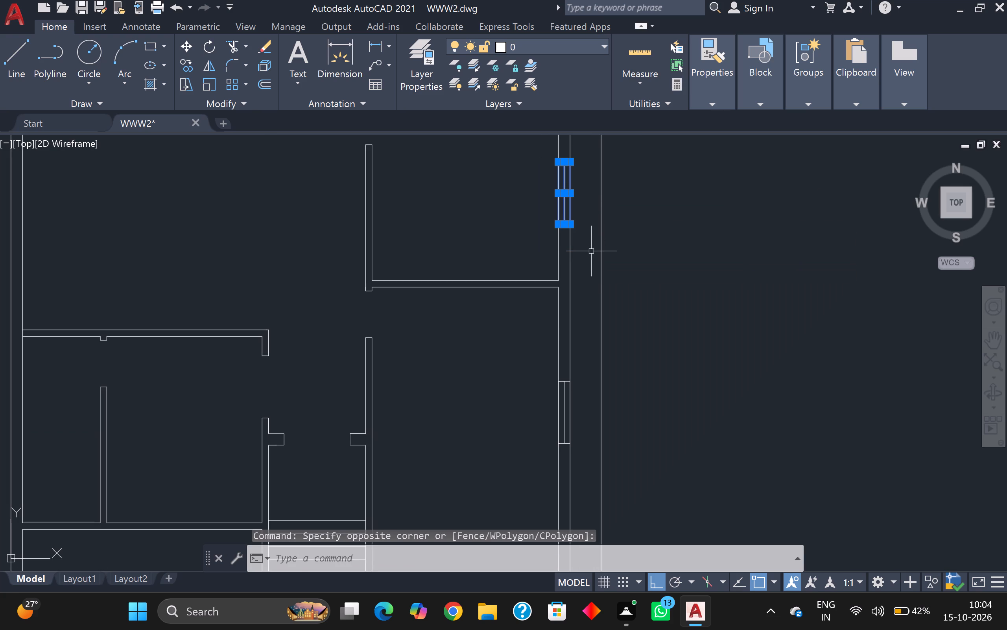
{"action": "type", "text": "co"}
{"action": "key", "text": "Return"}
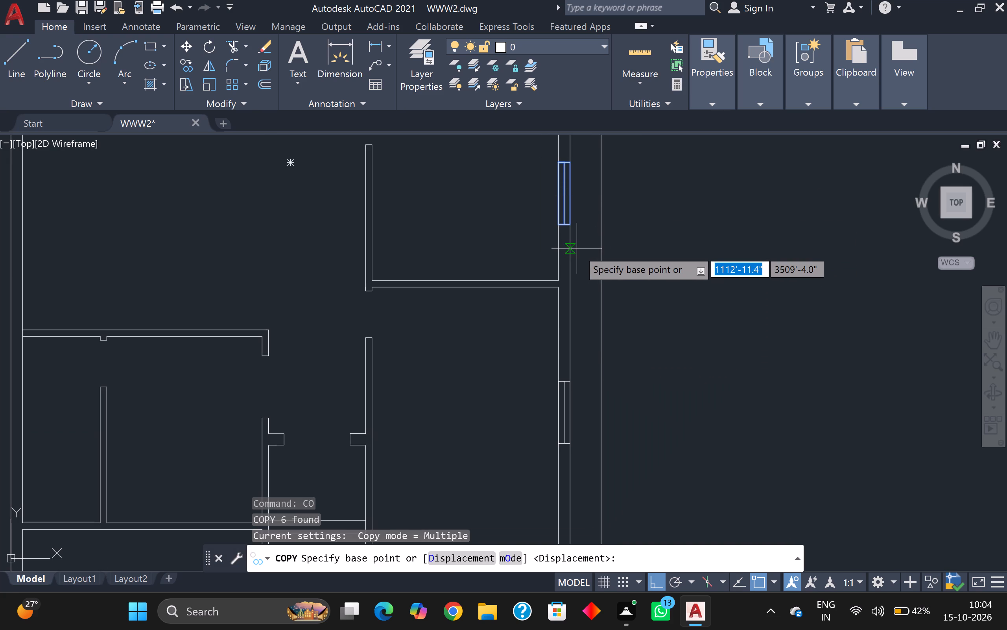
{"action": "left_click", "coordinate": [562, 198]}
{"action": "middle_click_drag", "start_coordinate": [457, 219], "coordinate": [607, 229]}
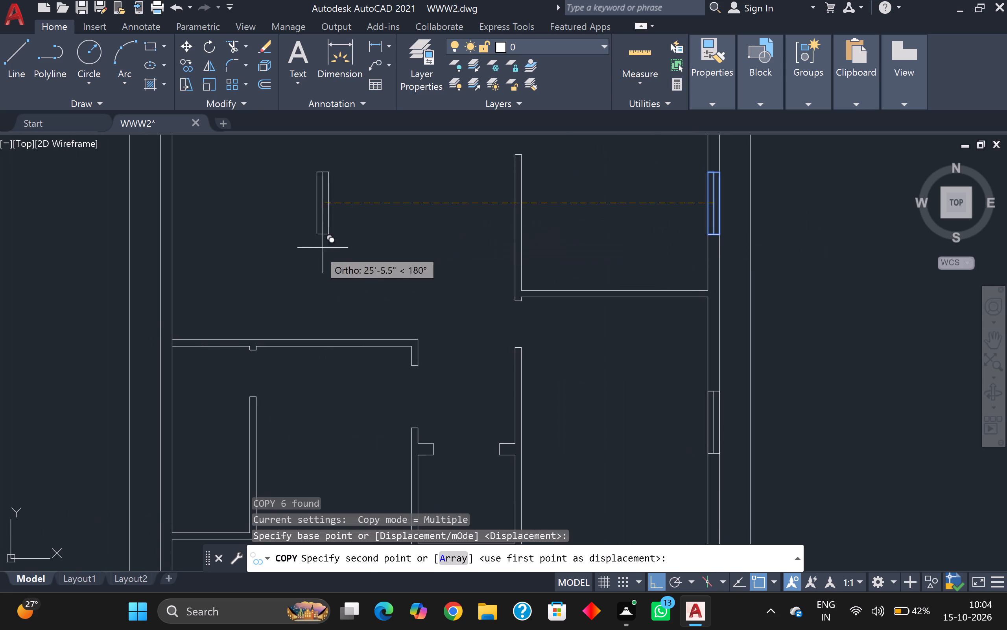
{"action": "scroll", "coordinate": [179, 292], "scroll_direction": "up", "scroll_amount": 1}
{"action": "middle_click_drag", "start_coordinate": [181, 291], "coordinate": [230, 434]}
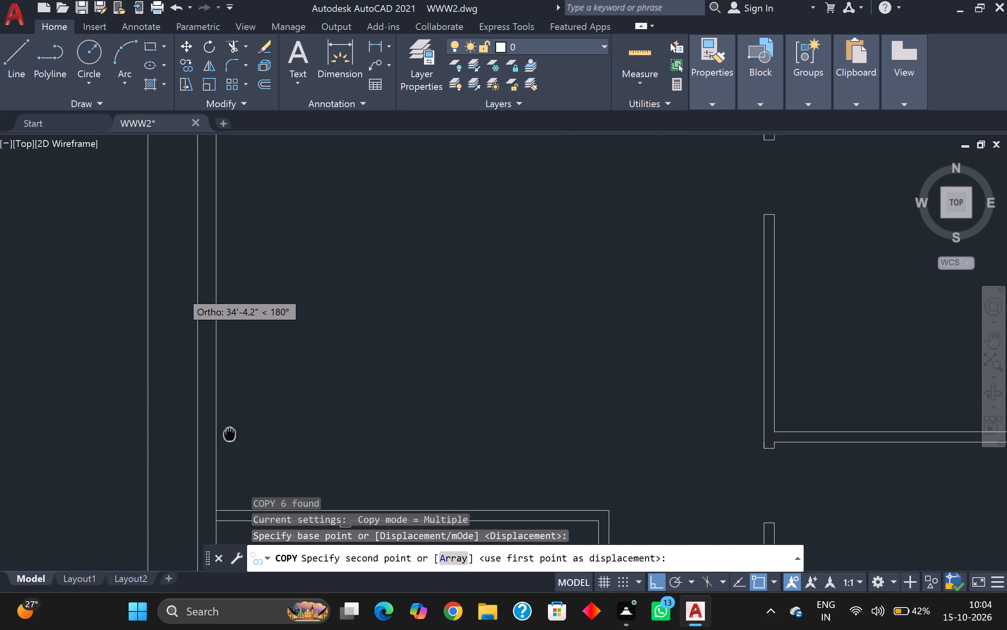
{"action": "middle_click_drag", "start_coordinate": [230, 434], "coordinate": [230, 434]}
{"action": "scroll", "coordinate": [216, 399], "scroll_direction": "up", "scroll_amount": 2}
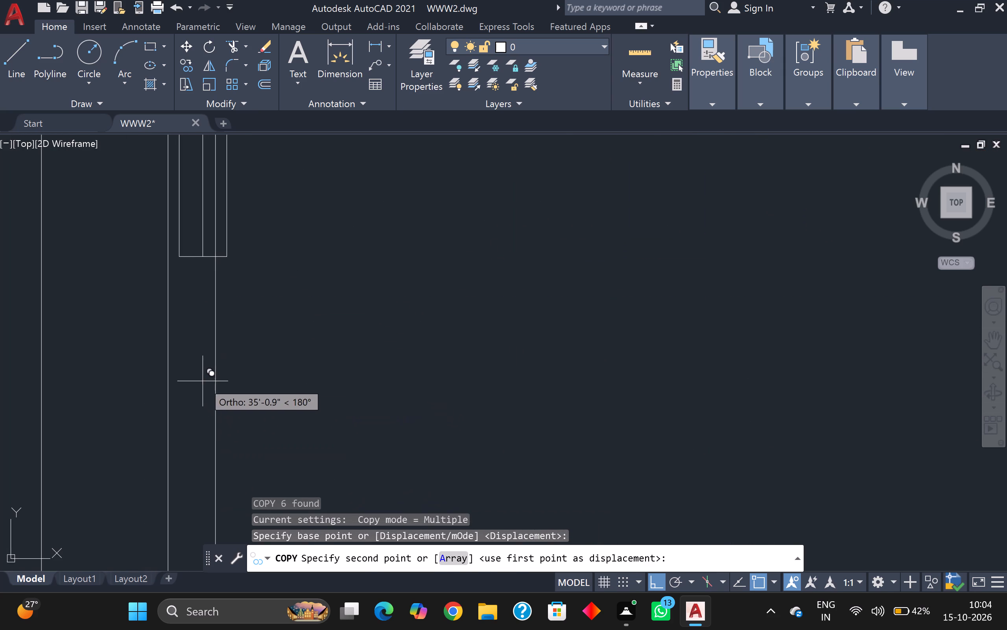
{"action": "scroll", "coordinate": [194, 376], "scroll_direction": "up", "scroll_amount": 1}
{"action": "middle_click_drag", "start_coordinate": [193, 374], "coordinate": [217, 476]}
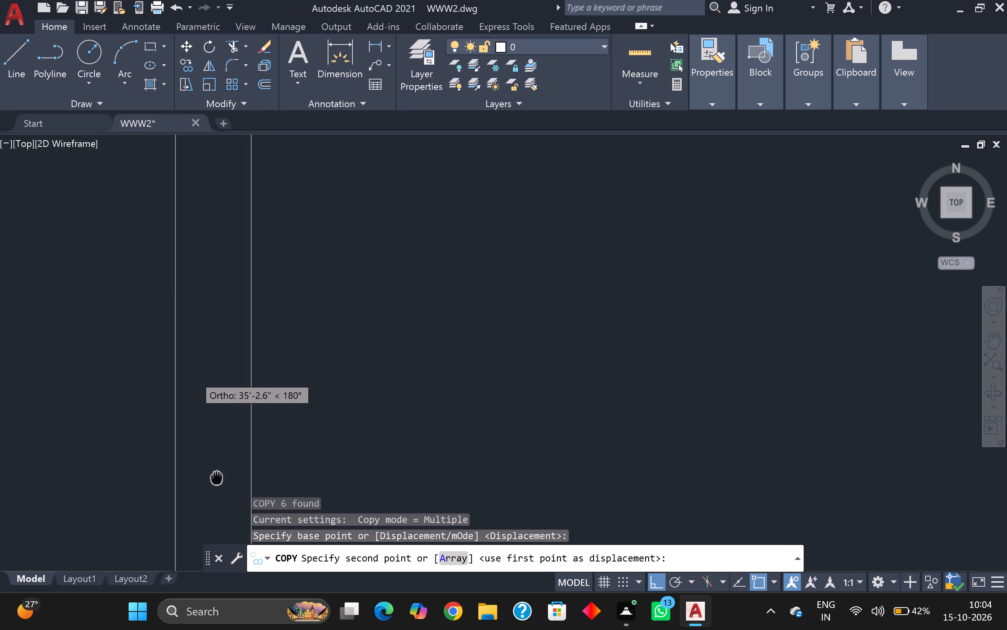
{"action": "scroll", "coordinate": [212, 461], "scroll_direction": "up", "scroll_amount": 1}
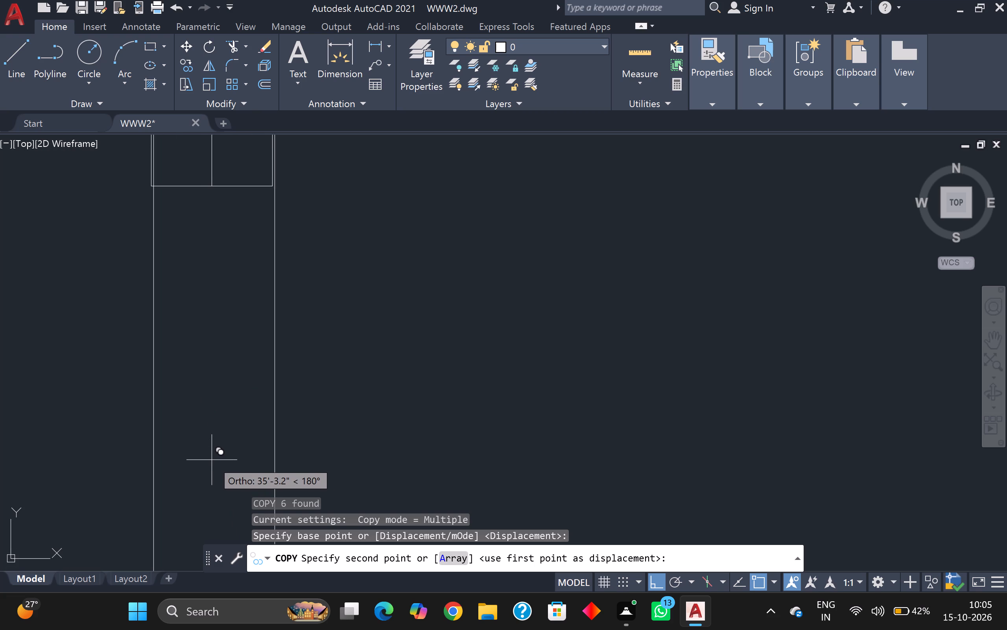
{"action": "left_click", "coordinate": [214, 459]}
{"action": "scroll", "coordinate": [214, 459], "scroll_direction": "down", "scroll_amount": 1}
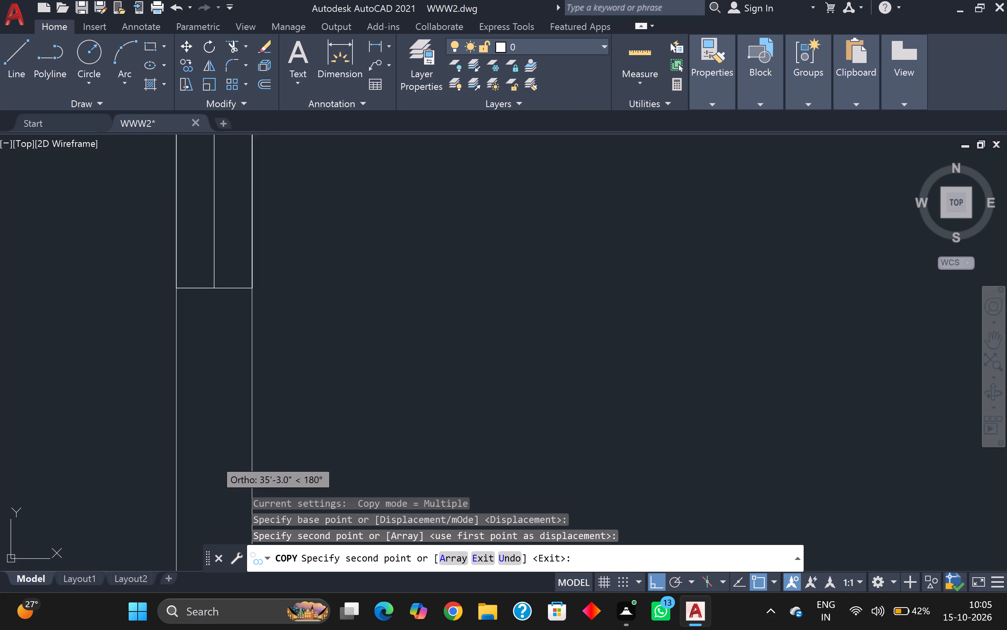
{"action": "scroll", "coordinate": [214, 459], "scroll_direction": "down", "scroll_amount": 1}
{"action": "middle_click_drag", "start_coordinate": [228, 420], "coordinate": [244, 502]}
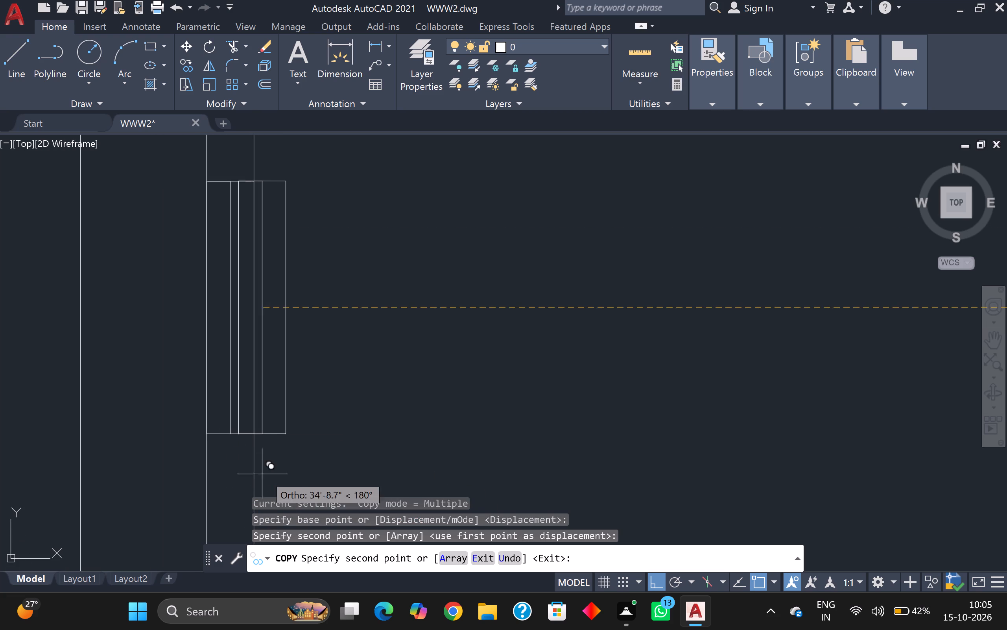
{"action": "key", "text": "Escape"}
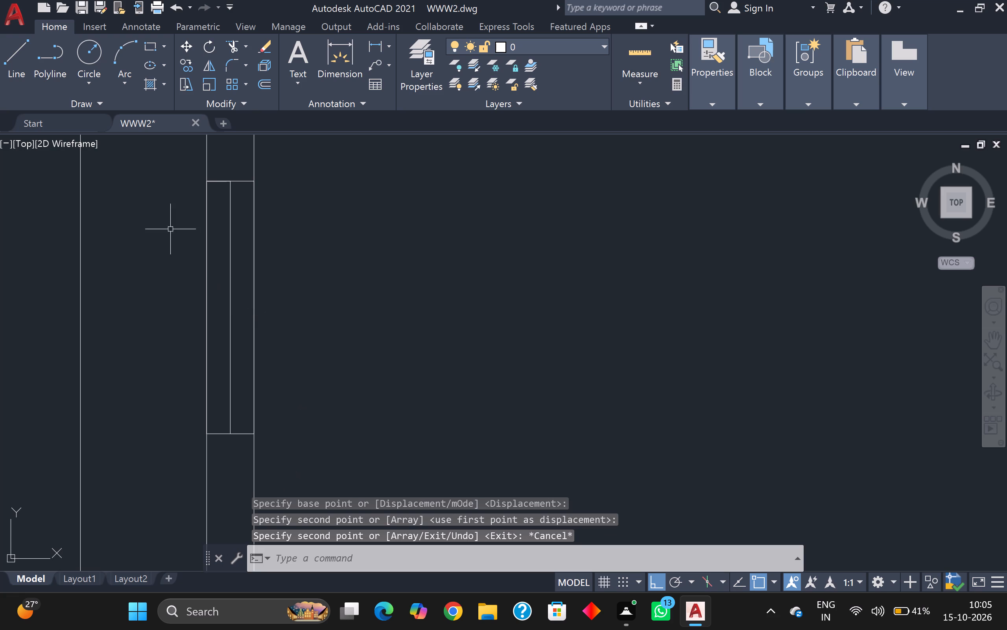
Copy this left-wall window about 11'-3" straight up the same wall, near the top of the large room, using its centre-line midpoint as base.
{"action": "left_click", "coordinate": [190, 178]}
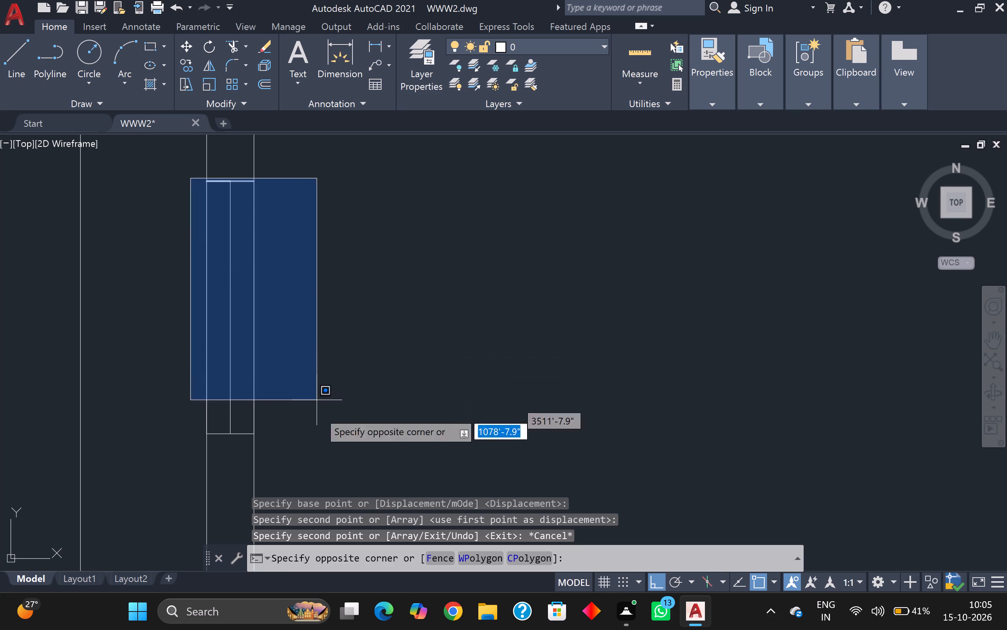
{"action": "left_click", "coordinate": [332, 447]}
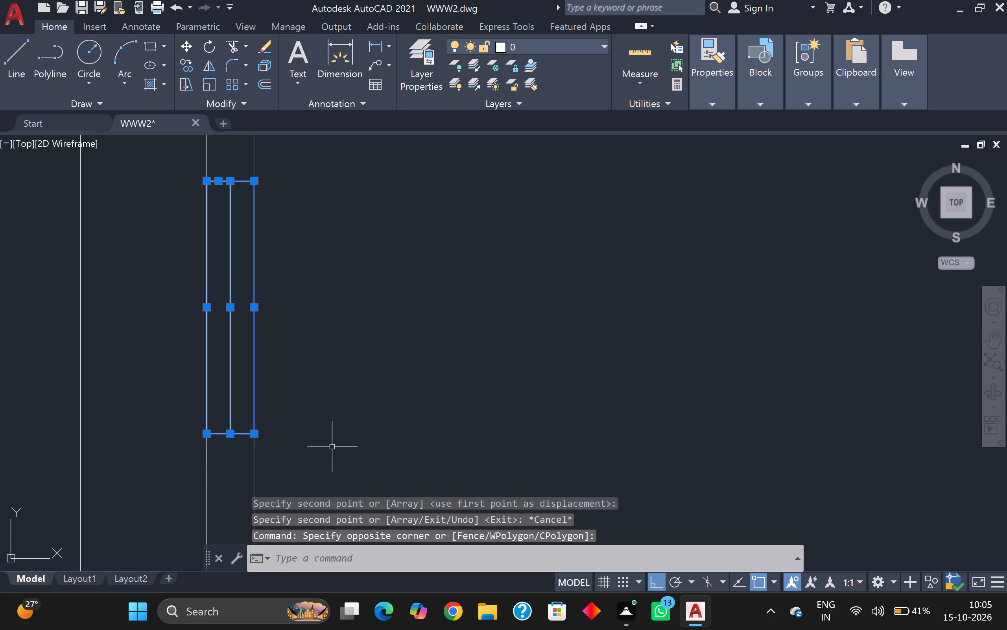
{"action": "type", "text": "co"}
{"action": "key", "text": "Return"}
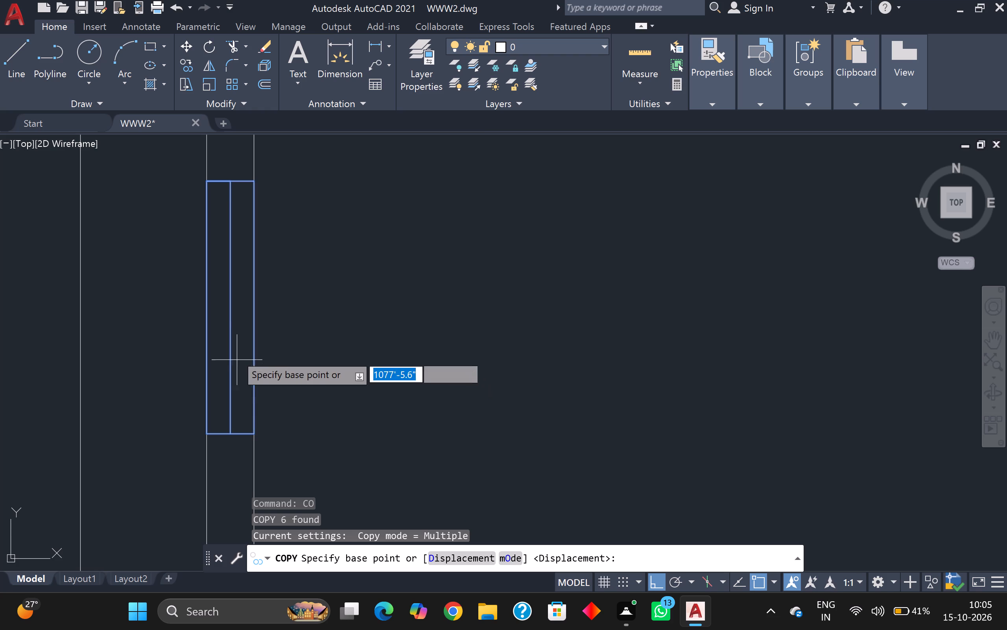
{"action": "left_click", "coordinate": [228, 307]}
{"action": "middle_click_drag", "start_coordinate": [229, 304], "coordinate": [254, 518]}
{"action": "scroll", "coordinate": [237, 361], "scroll_direction": "down", "scroll_amount": 3}
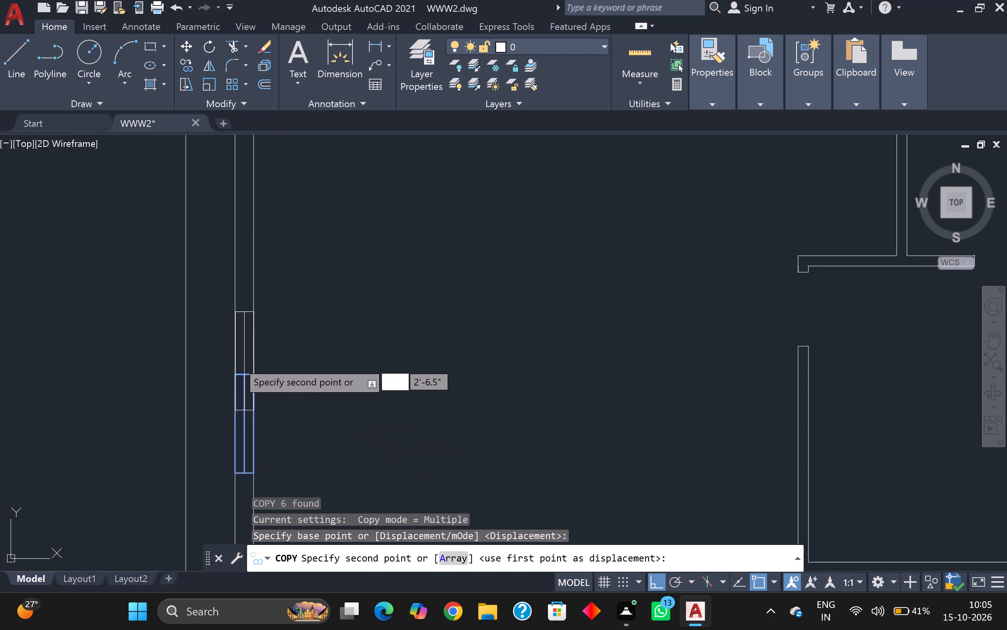
{"action": "scroll", "coordinate": [238, 347], "scroll_direction": "down", "scroll_amount": 2}
{"action": "scroll", "coordinate": [244, 318], "scroll_direction": "up", "scroll_amount": 2}
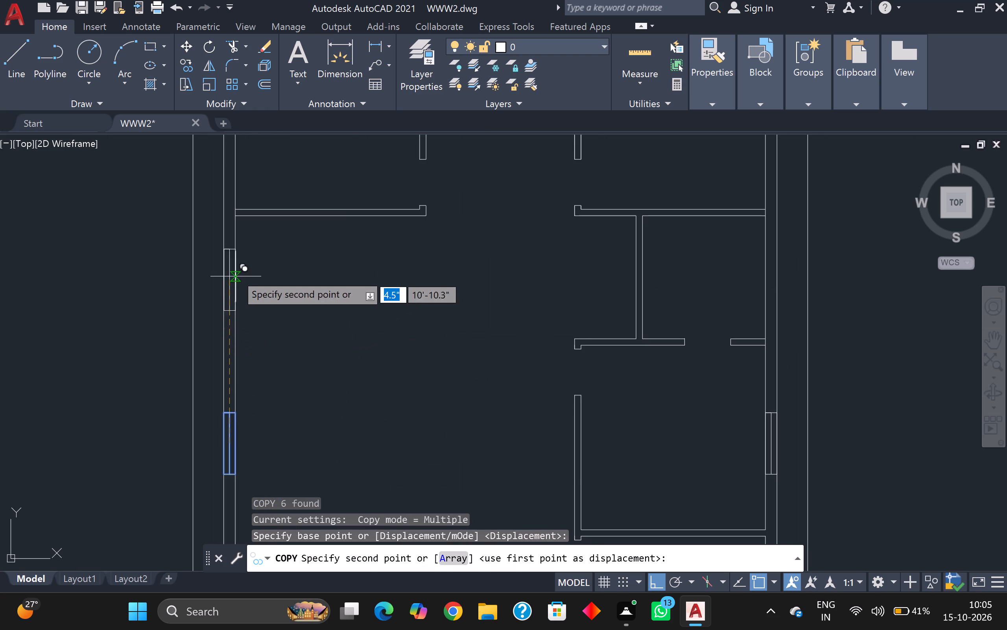
{"action": "scroll", "coordinate": [229, 268], "scroll_direction": "up", "scroll_amount": 3}
{"action": "left_click", "coordinate": [229, 280]}
Place another copy of the window in the left wall of the upper-left room, about 21'-5" above the source window.
{"action": "scroll", "coordinate": [229, 280], "scroll_direction": "down", "scroll_amount": 1}
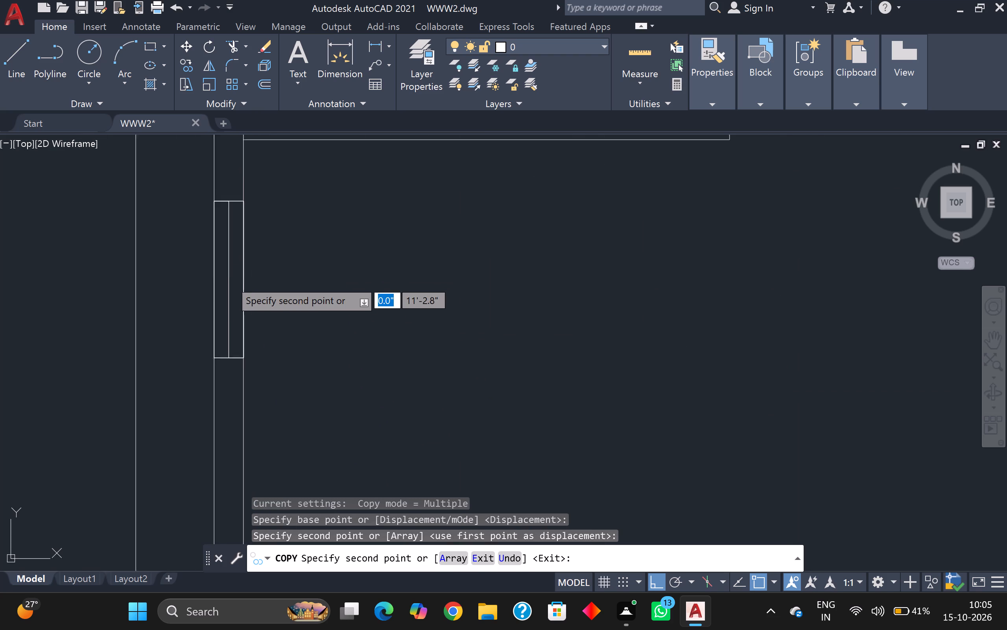
{"action": "scroll", "coordinate": [229, 280], "scroll_direction": "down", "scroll_amount": 1}
{"action": "middle_click_drag", "start_coordinate": [229, 281], "coordinate": [285, 515]}
{"action": "scroll", "coordinate": [232, 291], "scroll_direction": "down", "scroll_amount": 1}
{"action": "scroll", "coordinate": [269, 381], "scroll_direction": "up", "scroll_amount": 3}
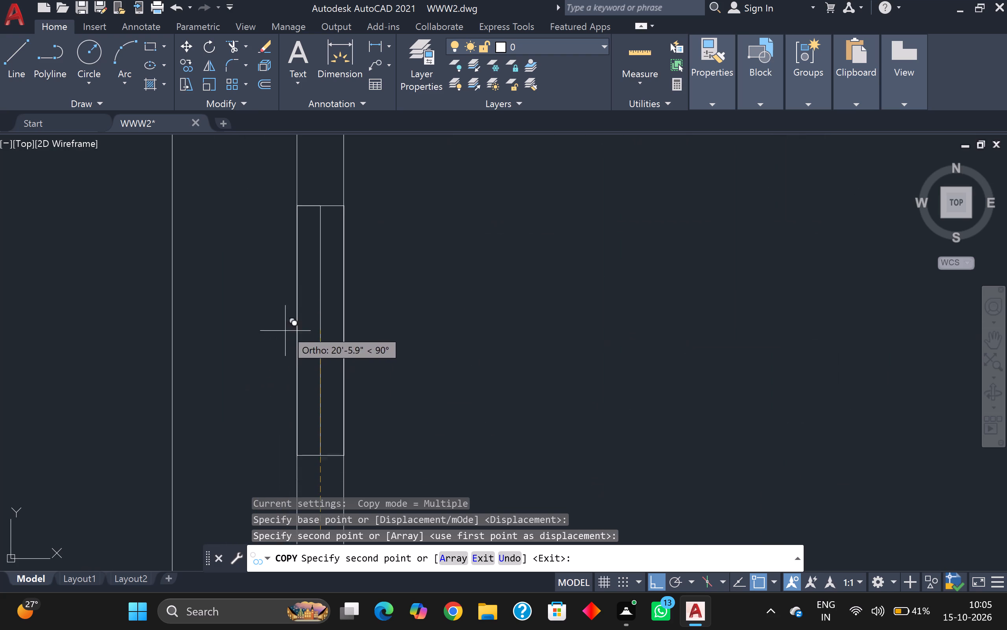
{"action": "scroll", "coordinate": [295, 309], "scroll_direction": "up", "scroll_amount": 2}
{"action": "scroll", "coordinate": [324, 276], "scroll_direction": "down", "scroll_amount": 2}
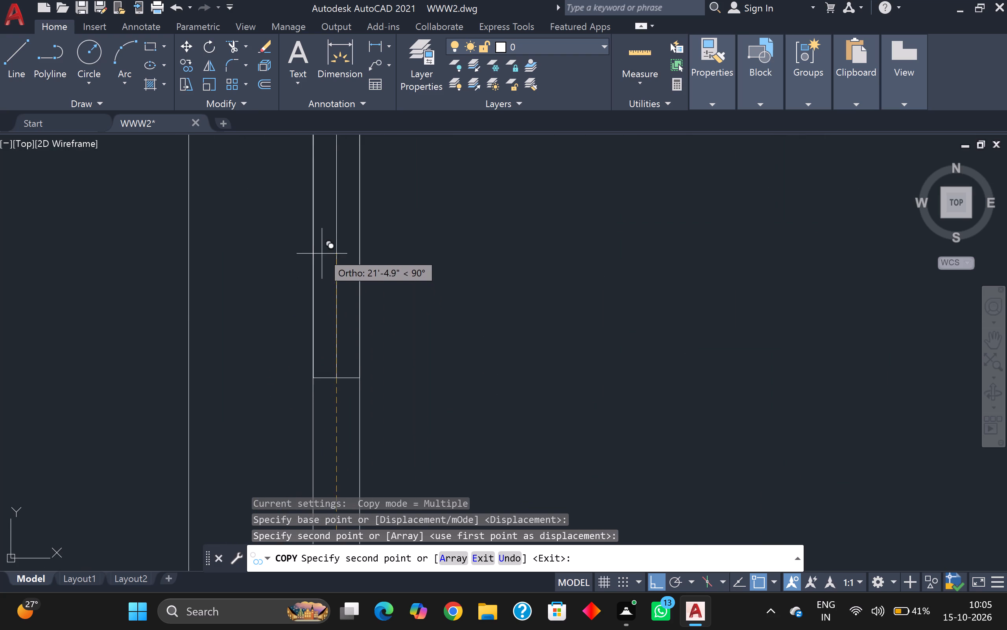
{"action": "left_click", "coordinate": [321, 247]}
Place one more window copy in the left wall of the small lower-left room, about 16'-5" below the source window, and finish copying.
{"action": "scroll", "coordinate": [346, 280], "scroll_direction": "down", "scroll_amount": 8}
{"action": "scroll", "coordinate": [378, 341], "scroll_direction": "up", "scroll_amount": 3}
{"action": "middle_click_drag", "start_coordinate": [383, 332], "coordinate": [407, 219]}
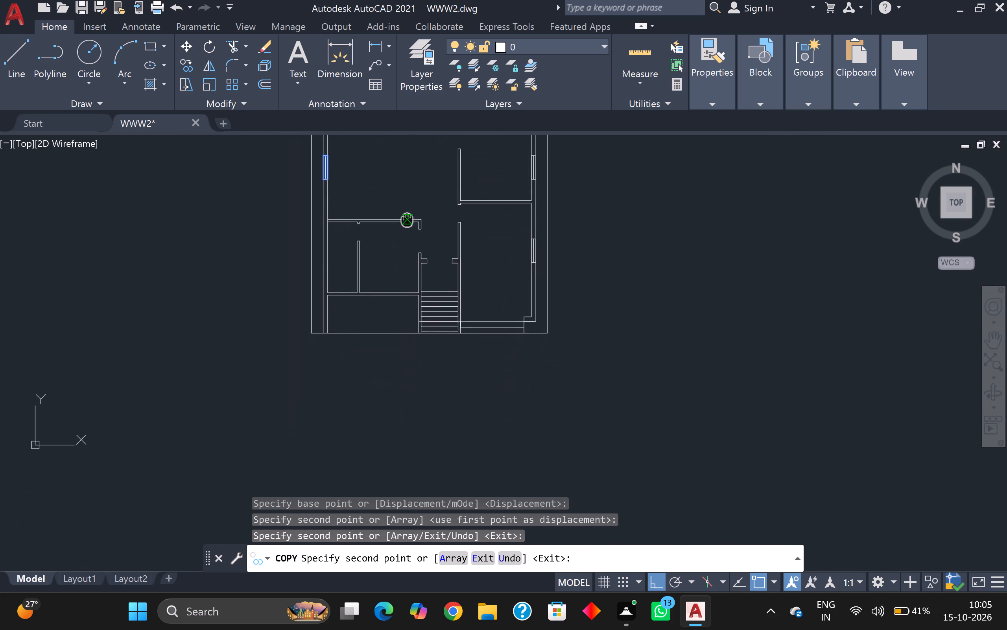
{"action": "middle_click_drag", "start_coordinate": [407, 219], "coordinate": [473, 217]}
{"action": "scroll", "coordinate": [397, 291], "scroll_direction": "up", "scroll_amount": 2}
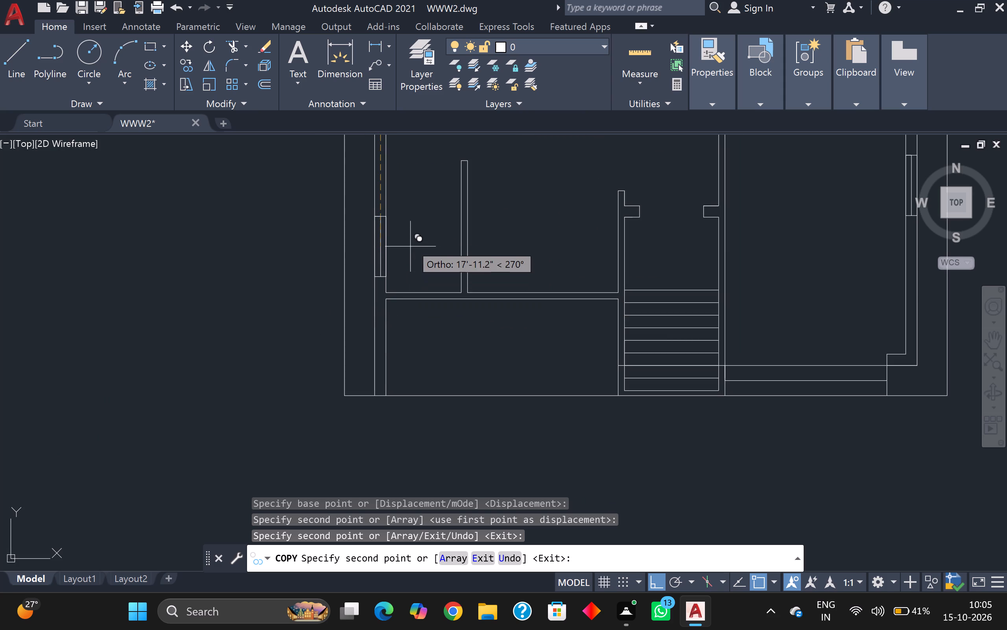
{"action": "middle_click_drag", "start_coordinate": [410, 237], "coordinate": [443, 271]}
{"action": "scroll", "coordinate": [409, 260], "scroll_direction": "up", "scroll_amount": 2}
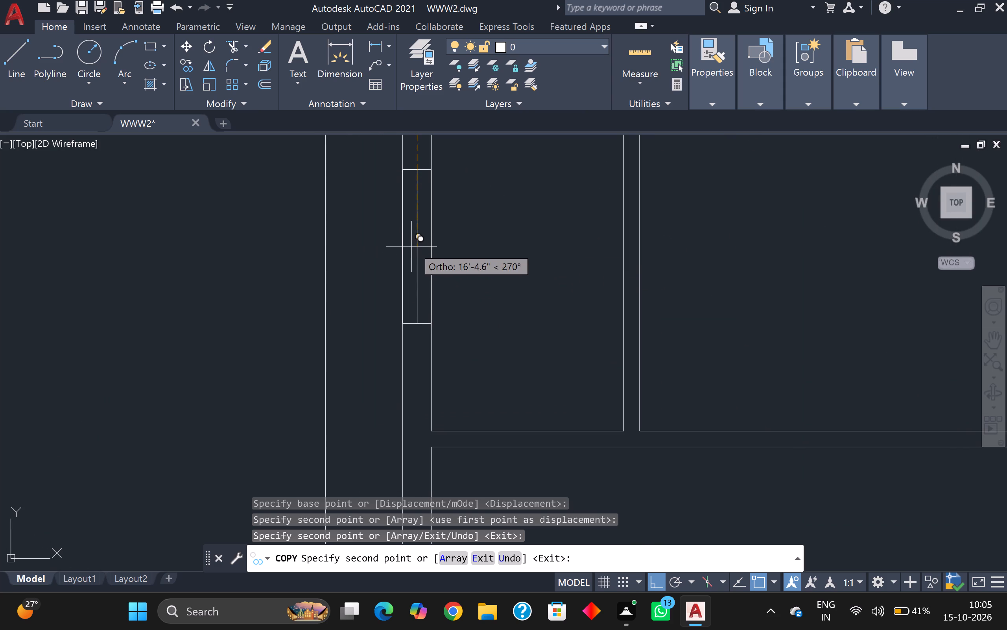
{"action": "left_click", "coordinate": [413, 244]}
{"action": "scroll", "coordinate": [421, 253], "scroll_direction": "down", "scroll_amount": 3}
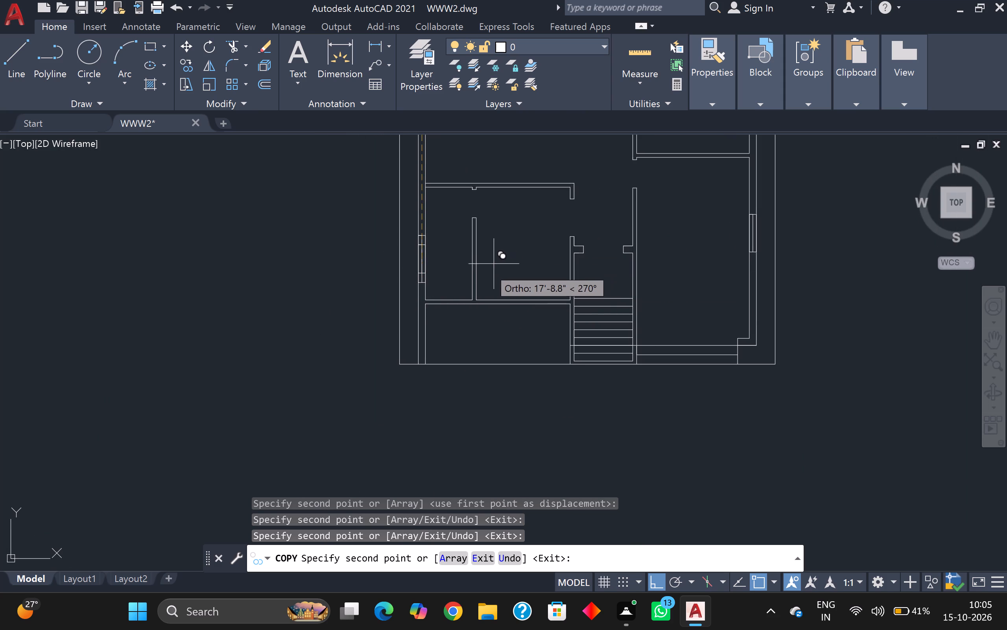
{"action": "scroll", "coordinate": [467, 337], "scroll_direction": "up", "scroll_amount": 1}
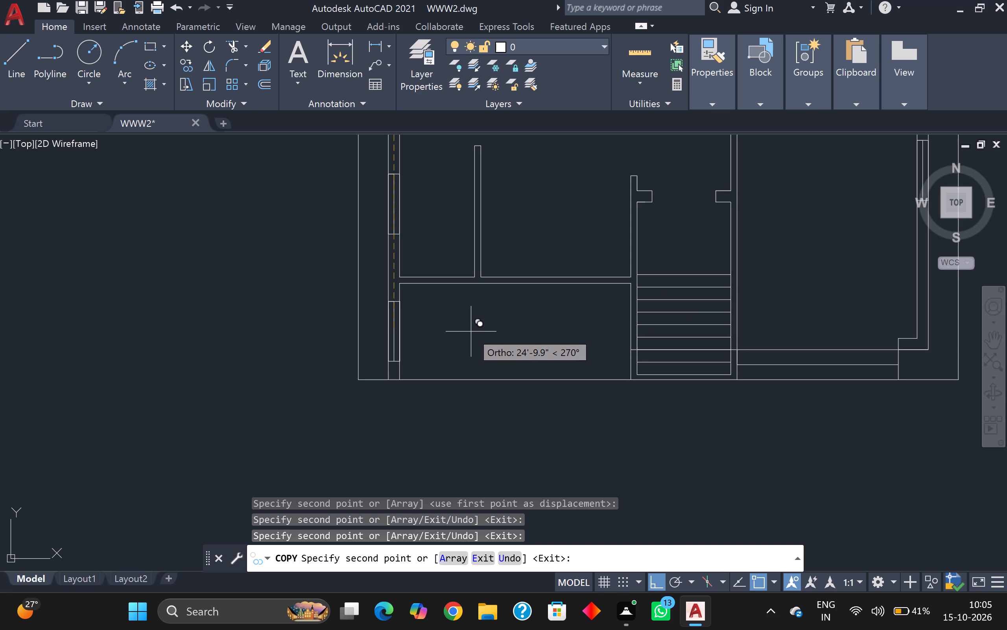
{"action": "key", "text": "Escape"}
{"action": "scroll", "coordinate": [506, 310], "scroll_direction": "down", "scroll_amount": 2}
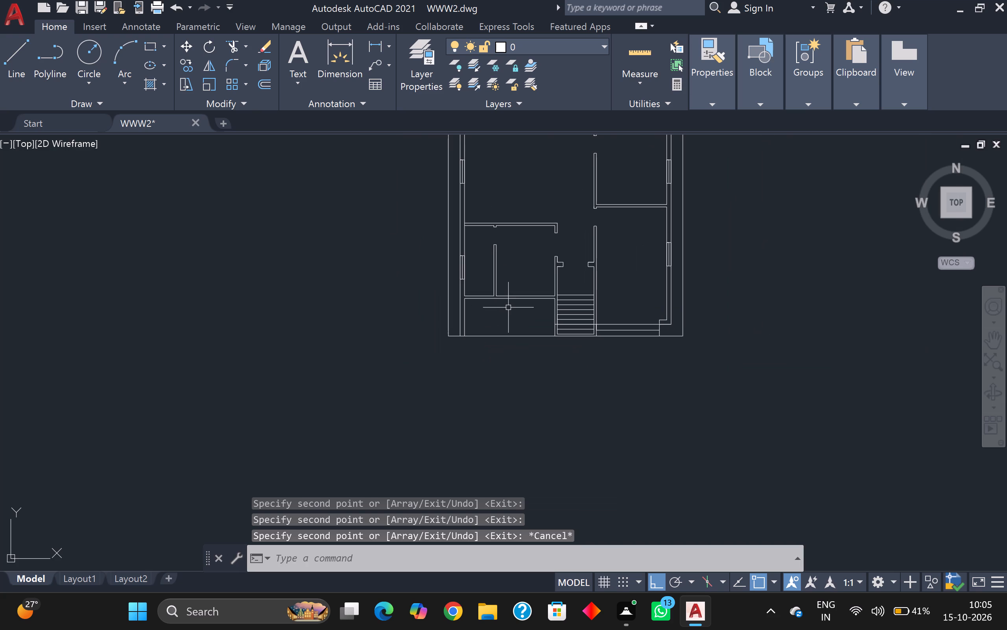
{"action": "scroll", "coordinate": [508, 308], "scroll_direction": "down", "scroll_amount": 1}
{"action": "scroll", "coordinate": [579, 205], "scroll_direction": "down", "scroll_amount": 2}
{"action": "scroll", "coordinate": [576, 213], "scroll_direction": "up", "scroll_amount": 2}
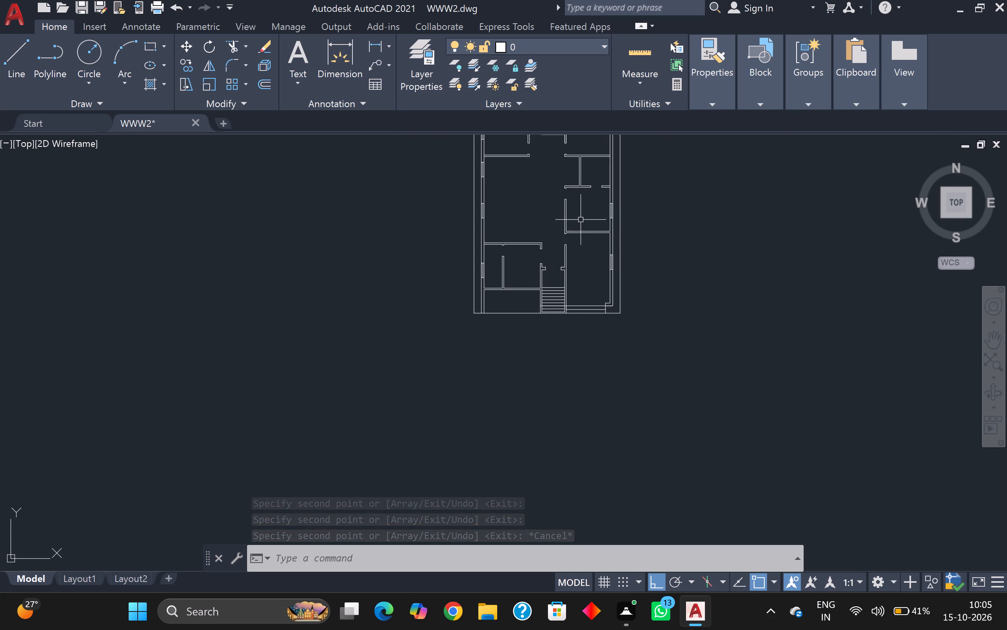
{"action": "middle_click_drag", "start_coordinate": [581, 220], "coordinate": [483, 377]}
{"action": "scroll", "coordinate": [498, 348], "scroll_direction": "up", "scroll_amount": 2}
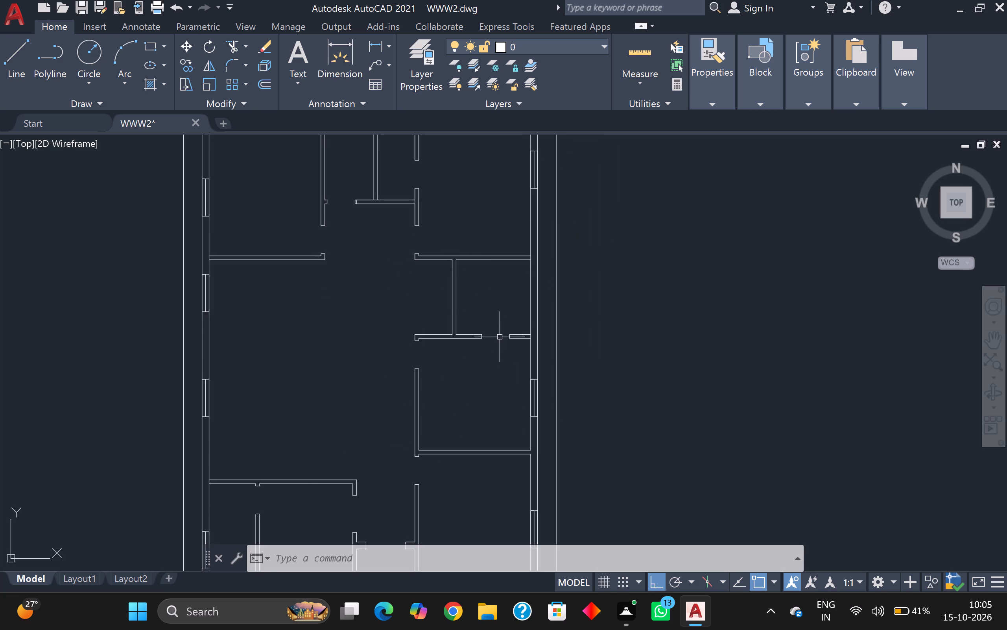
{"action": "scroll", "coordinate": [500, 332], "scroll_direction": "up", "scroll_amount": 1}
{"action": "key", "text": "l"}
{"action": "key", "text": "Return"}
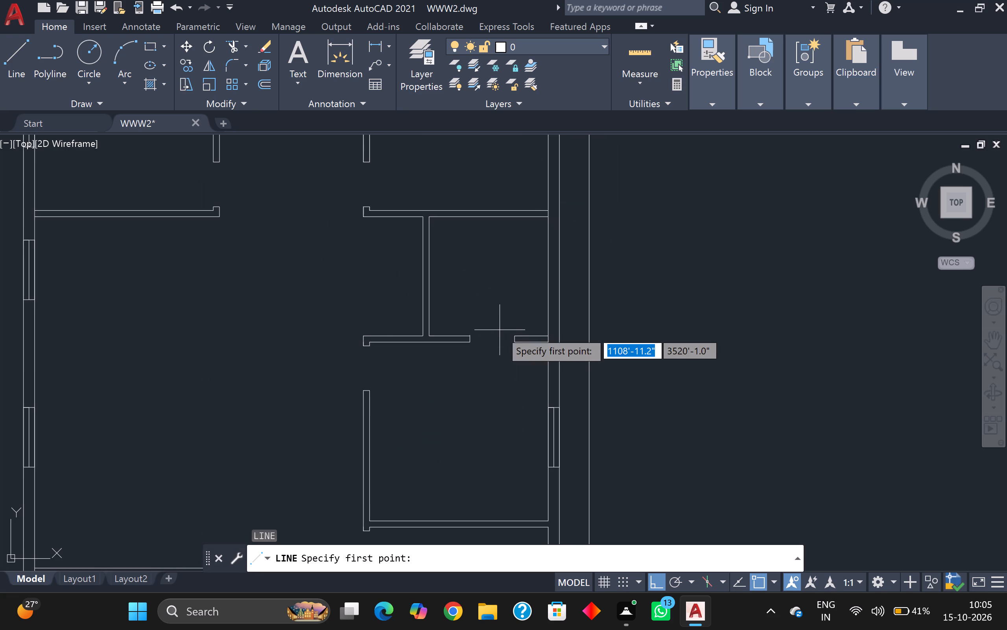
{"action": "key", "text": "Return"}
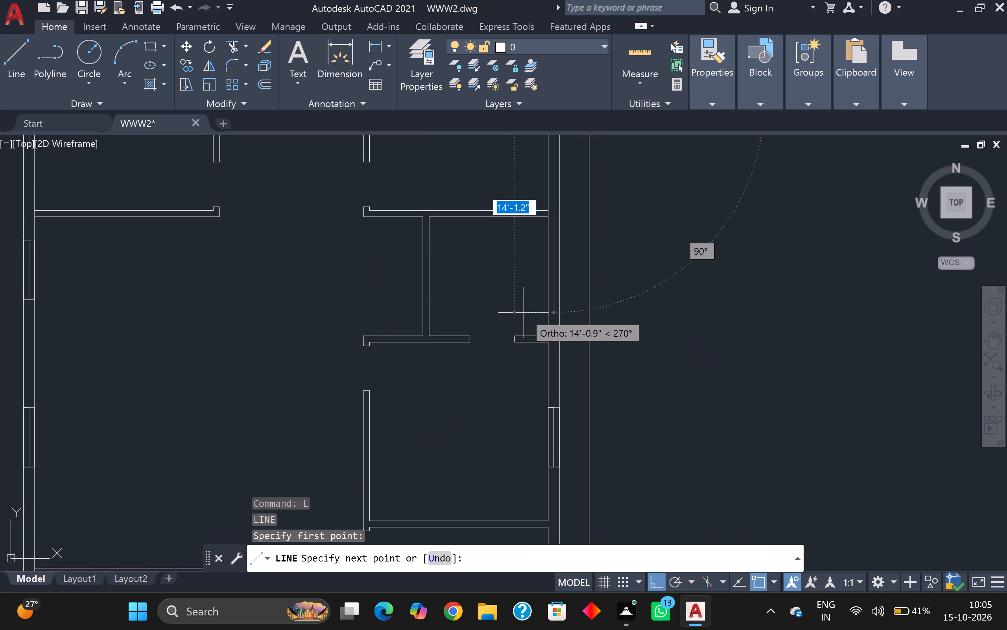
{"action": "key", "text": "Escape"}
Draw a 9" line across the right outer wall of the small room directly above the middle-right room.
{"action": "key", "text": "l"}
{"action": "key", "text": "Return"}
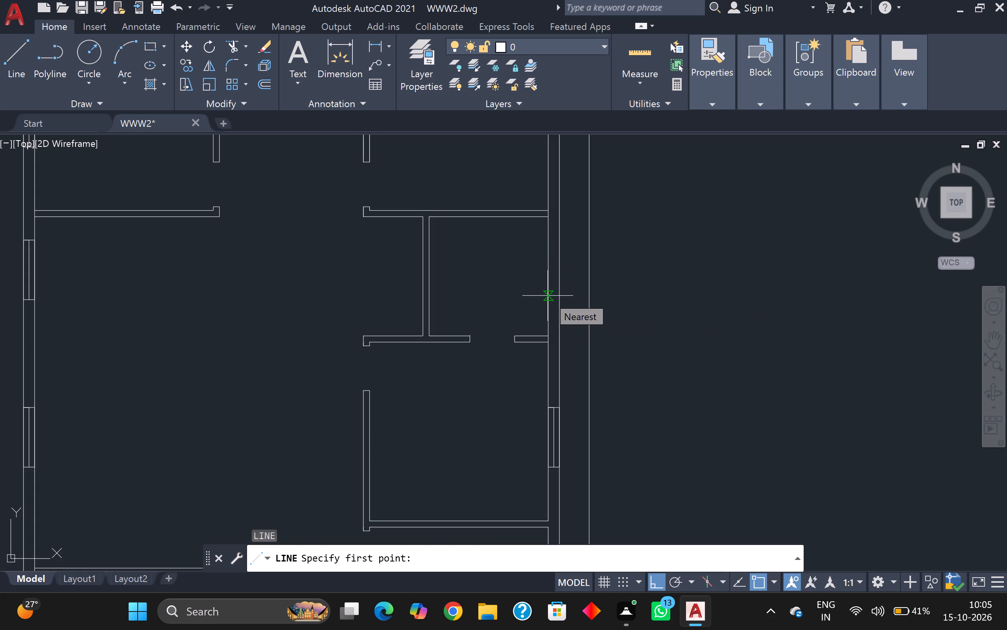
{"action": "scroll", "coordinate": [535, 282], "scroll_direction": "up", "scroll_amount": 1}
{"action": "scroll", "coordinate": [535, 282], "scroll_direction": "down", "scroll_amount": 1}
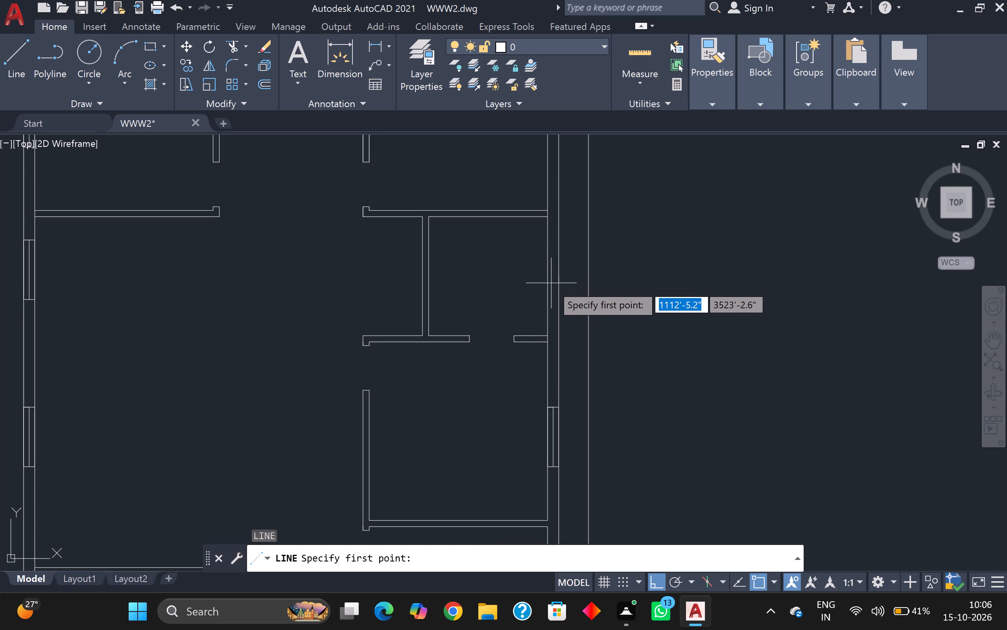
{"action": "left_click", "coordinate": [547, 287]}
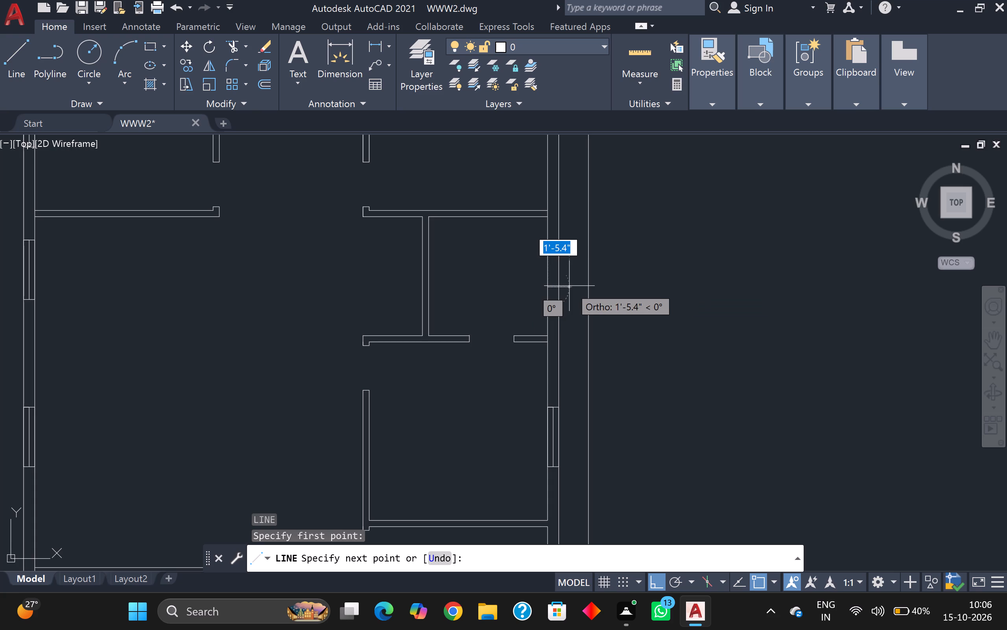
{"action": "key", "text": "9"}
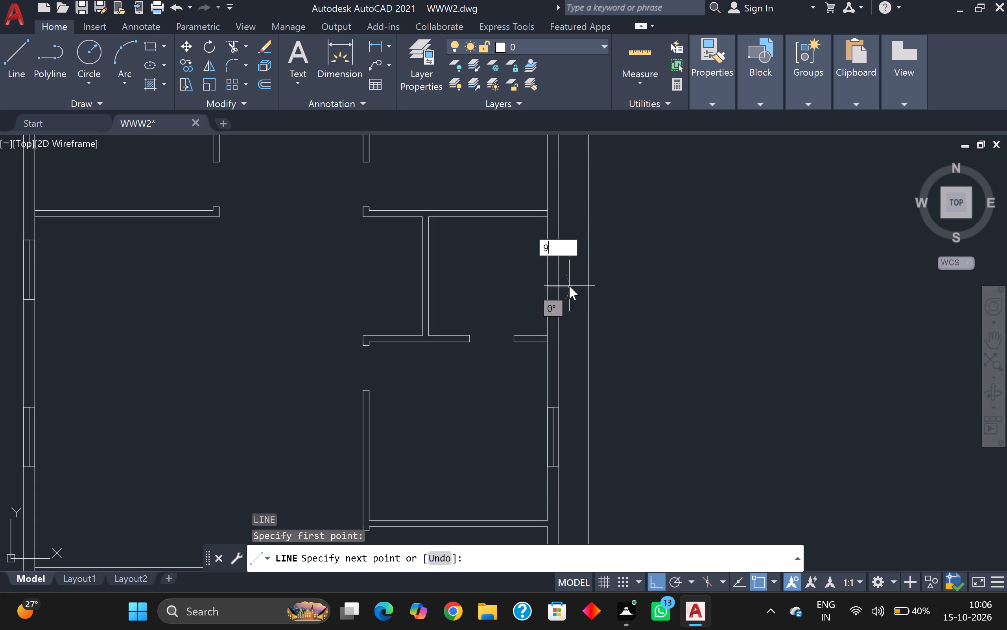
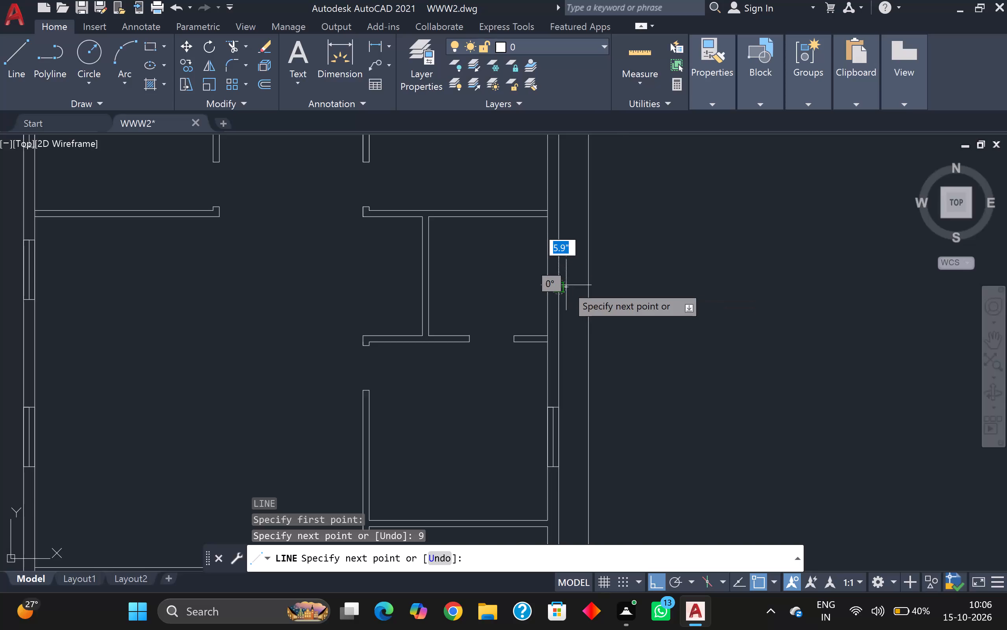
Complete a 2' long window outline in the small room's east exterior wall, with a lengthwise centre line between the midpoints of its ends.
{"action": "scroll", "coordinate": [566, 285], "scroll_direction": "up", "scroll_amount": 2}
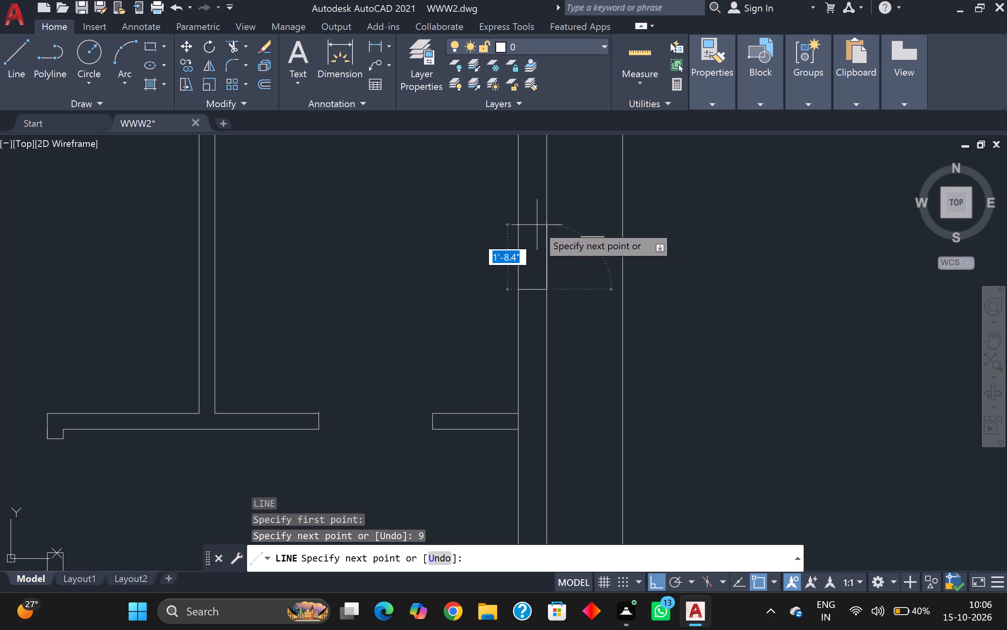
{"action": "key", "text": "2"}
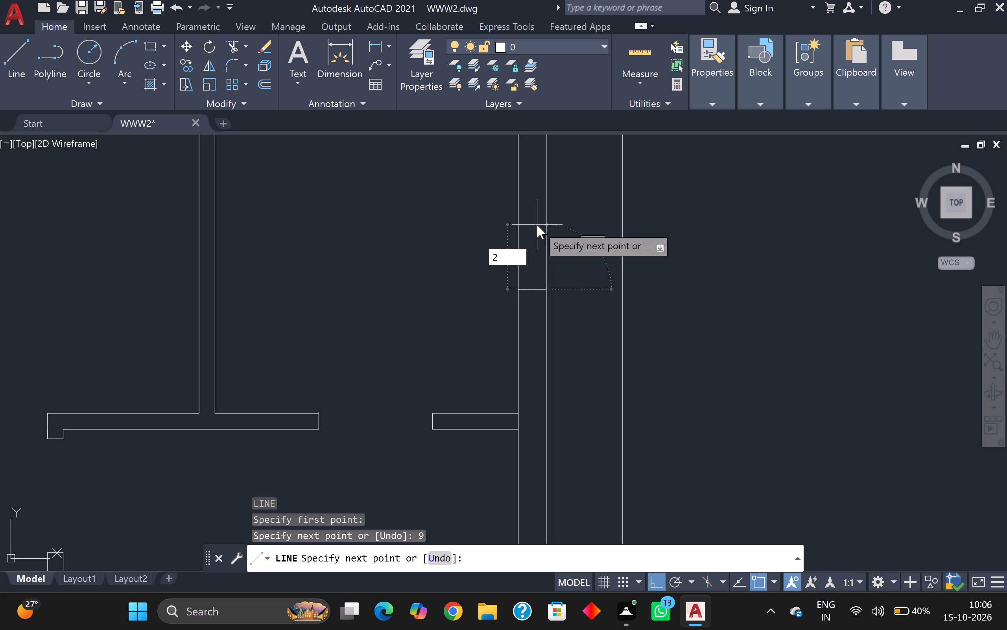
{"action": "key", "text": "apostrophe"}
{"action": "key", "text": "Return"}
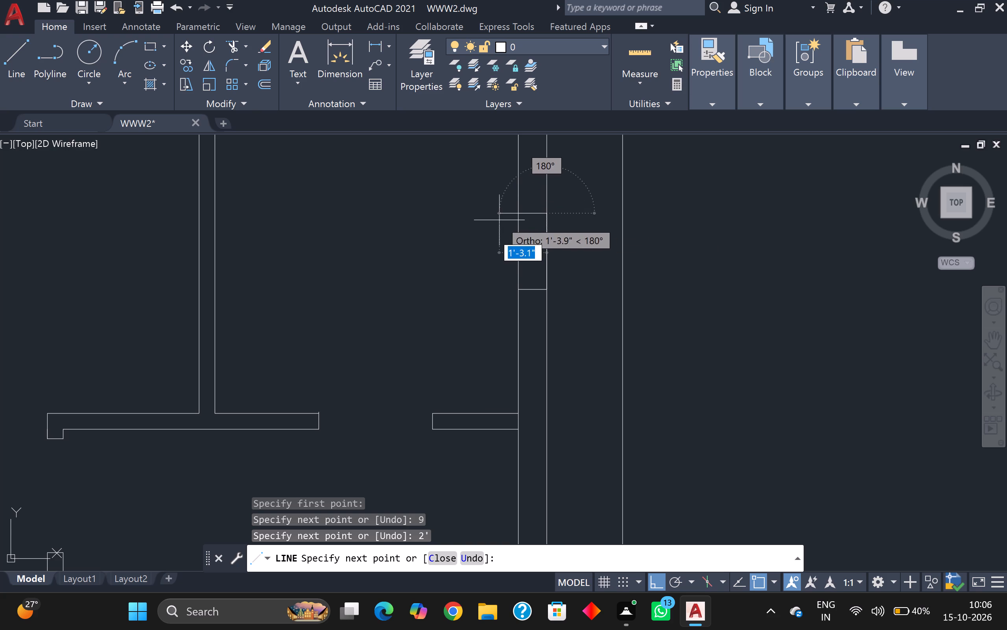
{"action": "scroll", "coordinate": [513, 215], "scroll_direction": "up", "scroll_amount": 1}
{"action": "left_click", "coordinate": [524, 212]}
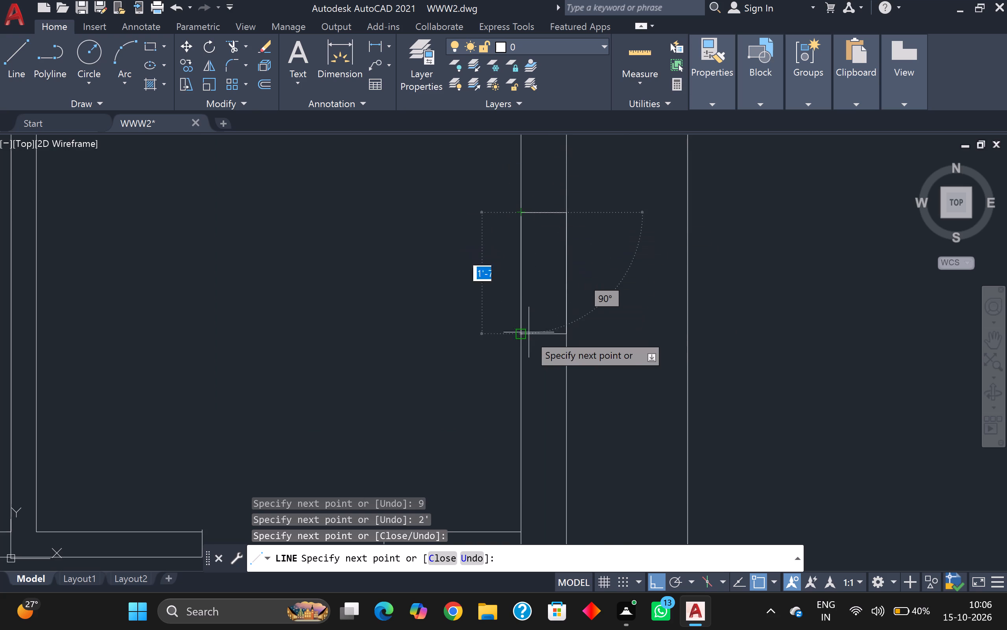
{"action": "left_click", "coordinate": [520, 334]}
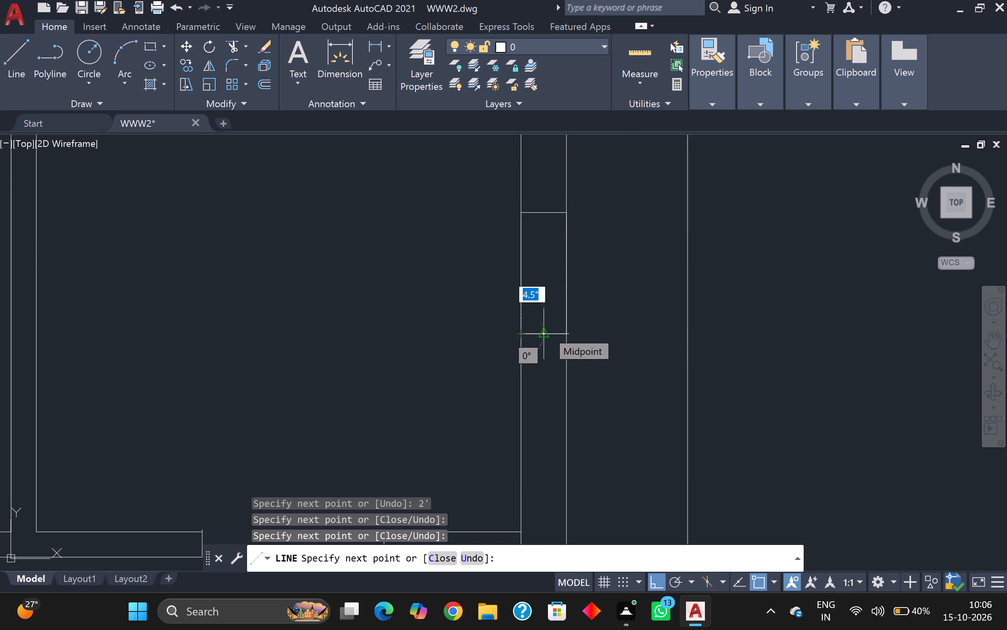
{"action": "left_click", "coordinate": [547, 330]}
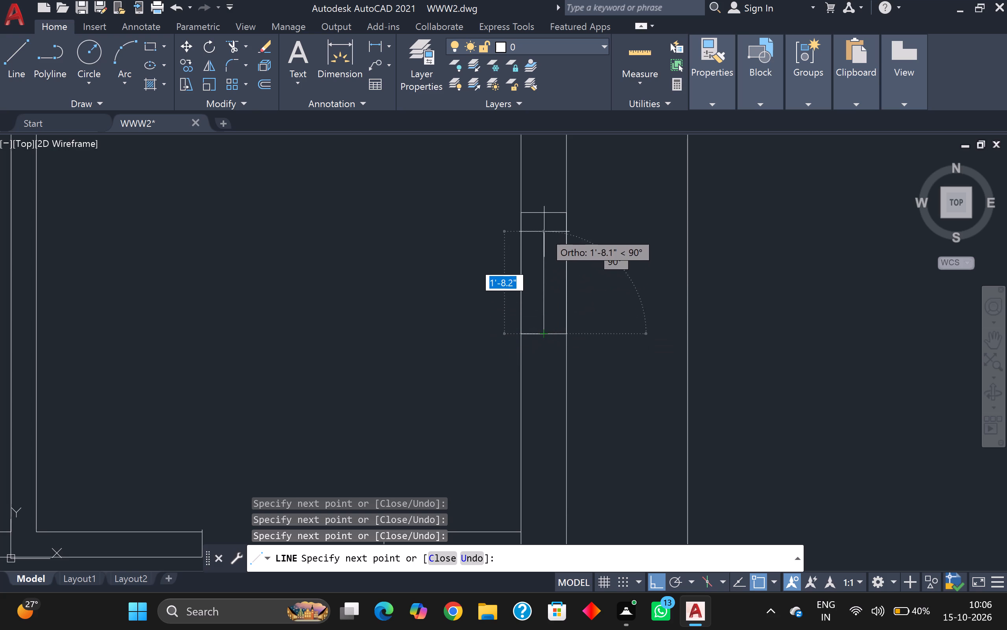
{"action": "left_click", "coordinate": [544, 210]}
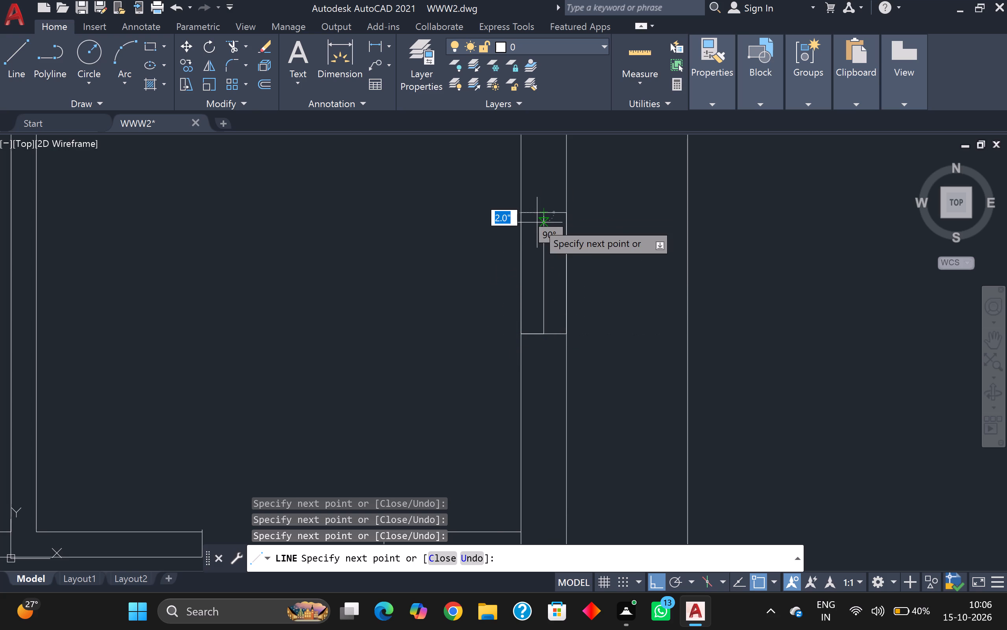
{"action": "key", "text": "Escape"}
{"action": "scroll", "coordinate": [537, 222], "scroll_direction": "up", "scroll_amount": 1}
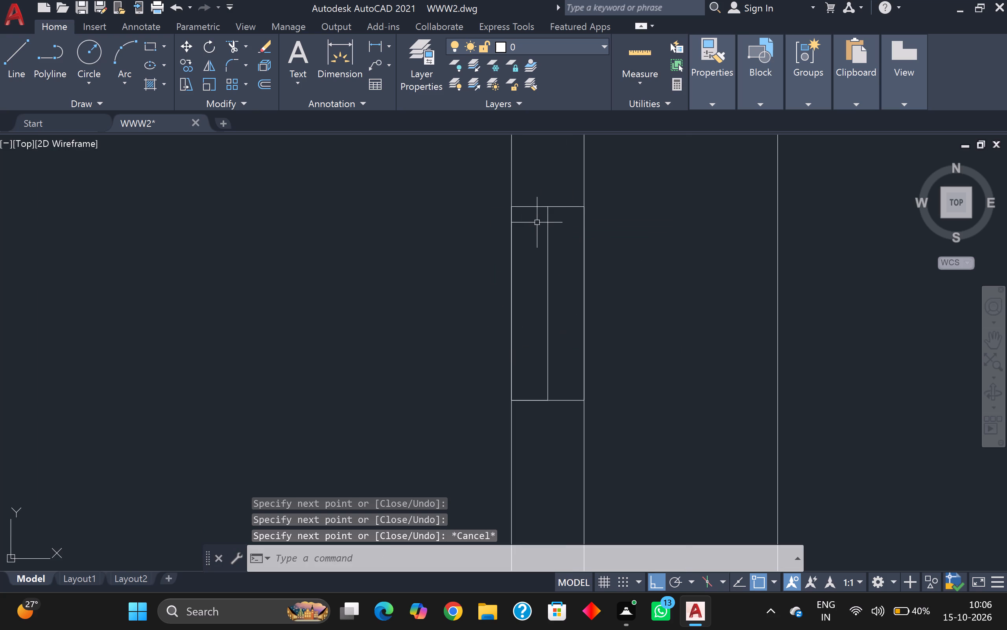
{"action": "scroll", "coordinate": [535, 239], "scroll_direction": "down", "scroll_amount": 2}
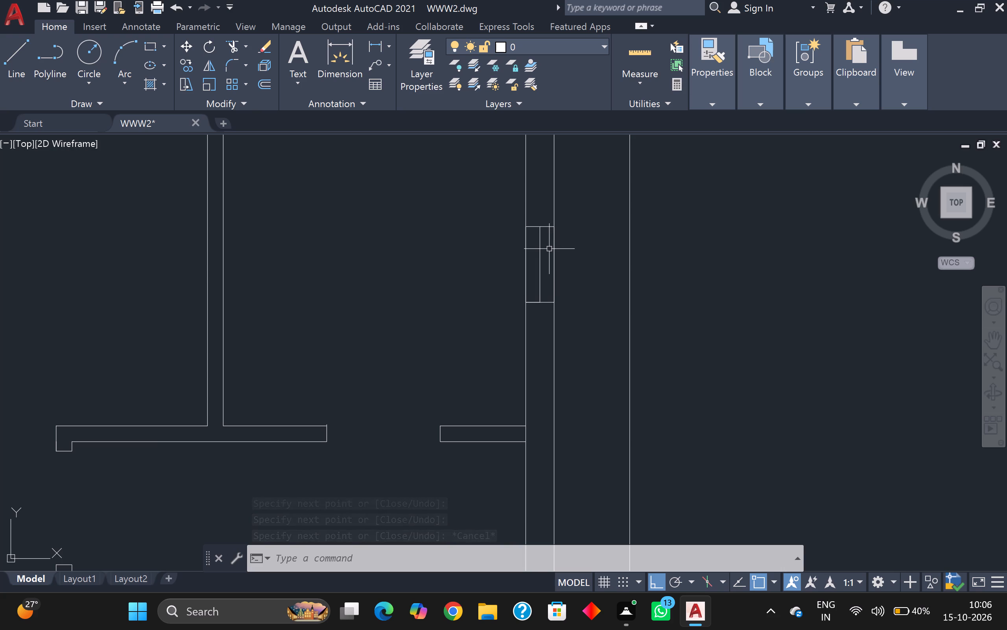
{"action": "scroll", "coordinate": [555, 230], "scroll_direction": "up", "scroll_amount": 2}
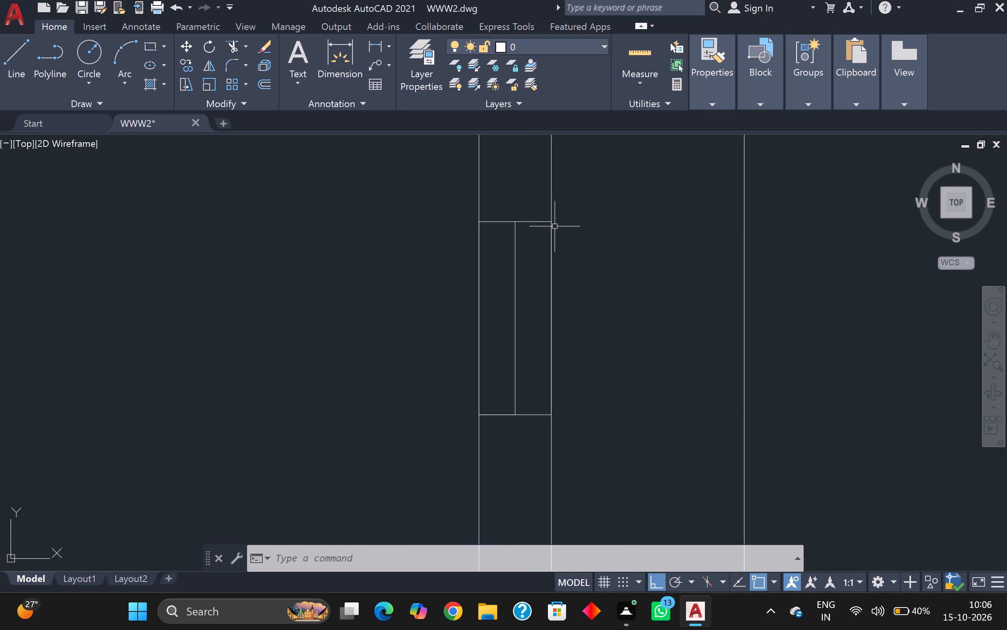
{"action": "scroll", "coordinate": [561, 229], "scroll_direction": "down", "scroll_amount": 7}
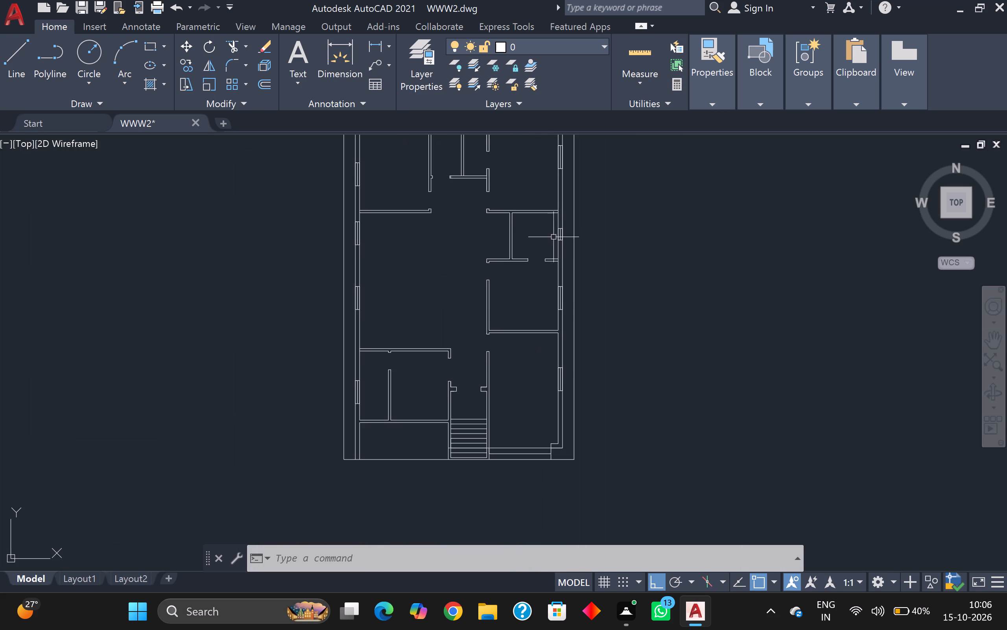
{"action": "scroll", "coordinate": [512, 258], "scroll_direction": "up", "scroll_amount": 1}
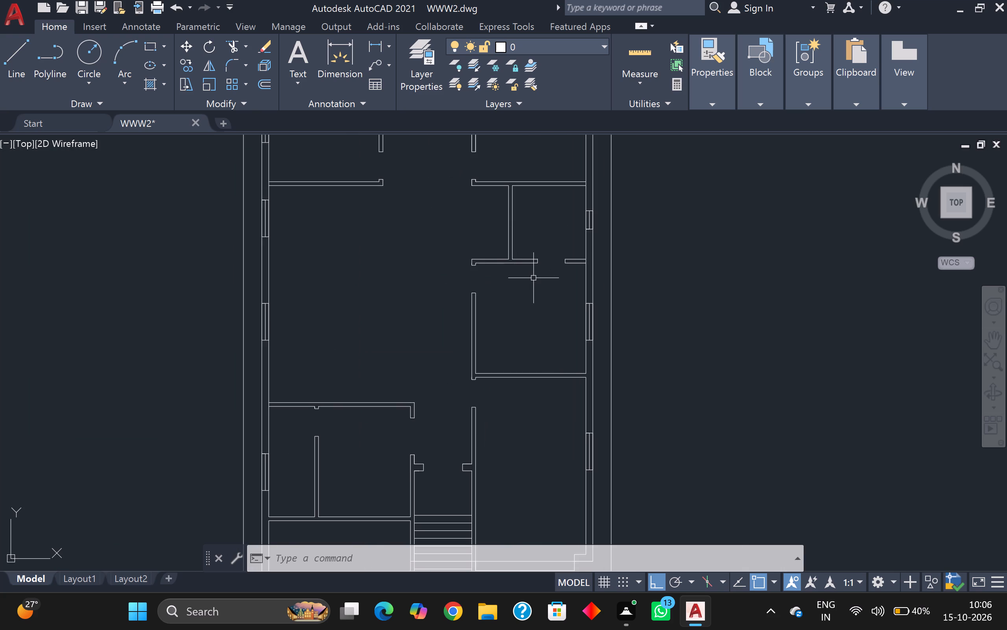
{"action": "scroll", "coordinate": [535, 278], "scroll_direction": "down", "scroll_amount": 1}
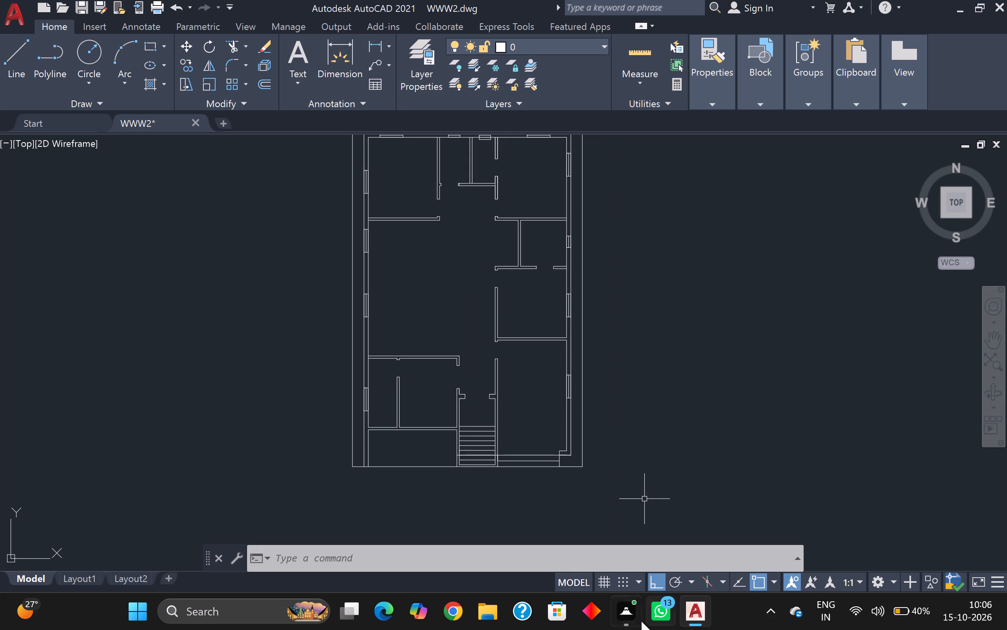
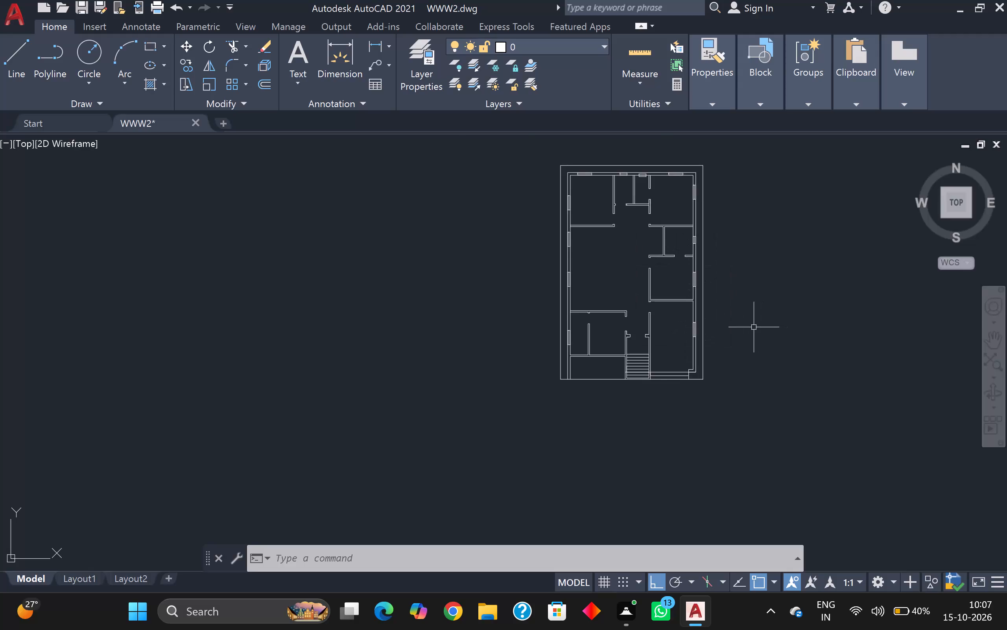
Insert the Door - Metric block from the architectural tool palette in the empty space west of the floor plan.
{"action": "scroll", "coordinate": [754, 327], "scroll_direction": "up", "scroll_amount": 1}
{"action": "middle_click_drag", "start_coordinate": [755, 327], "coordinate": [784, 366]}
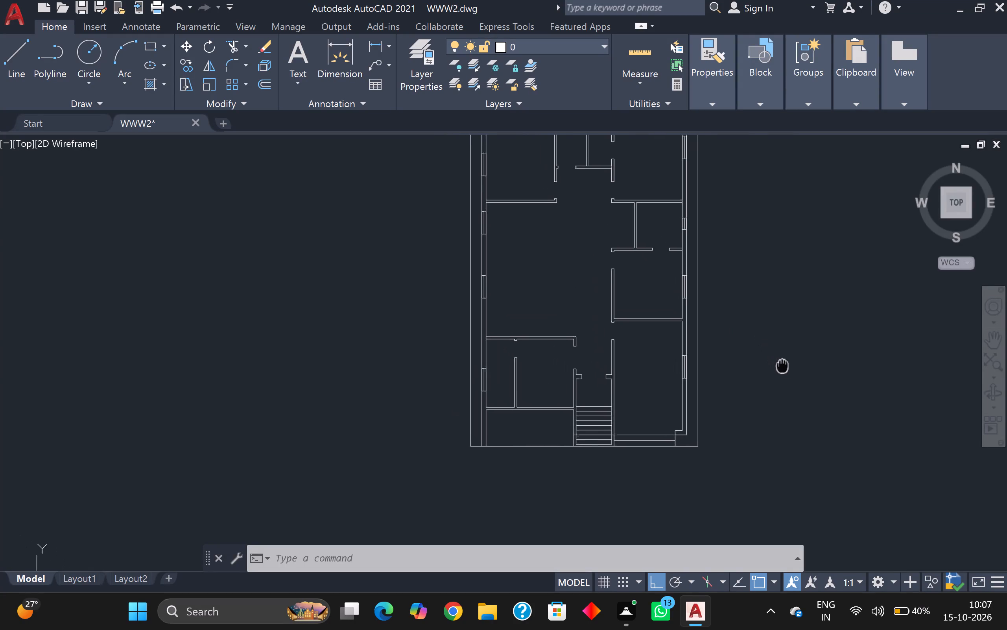
{"action": "middle_click_drag", "start_coordinate": [784, 366], "coordinate": [793, 419]}
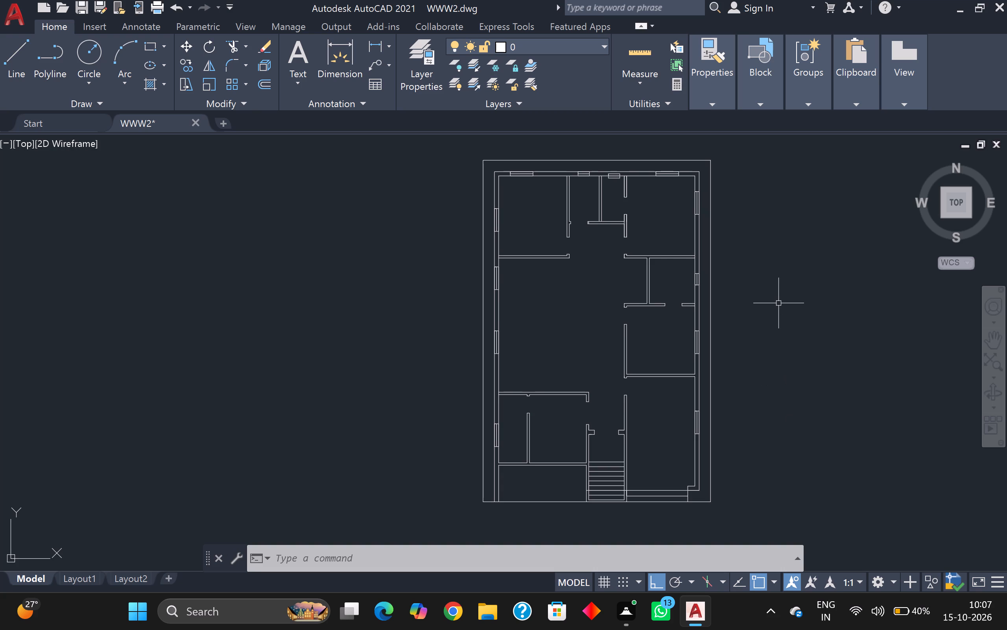
{"action": "key", "text": "ctrl+3"}
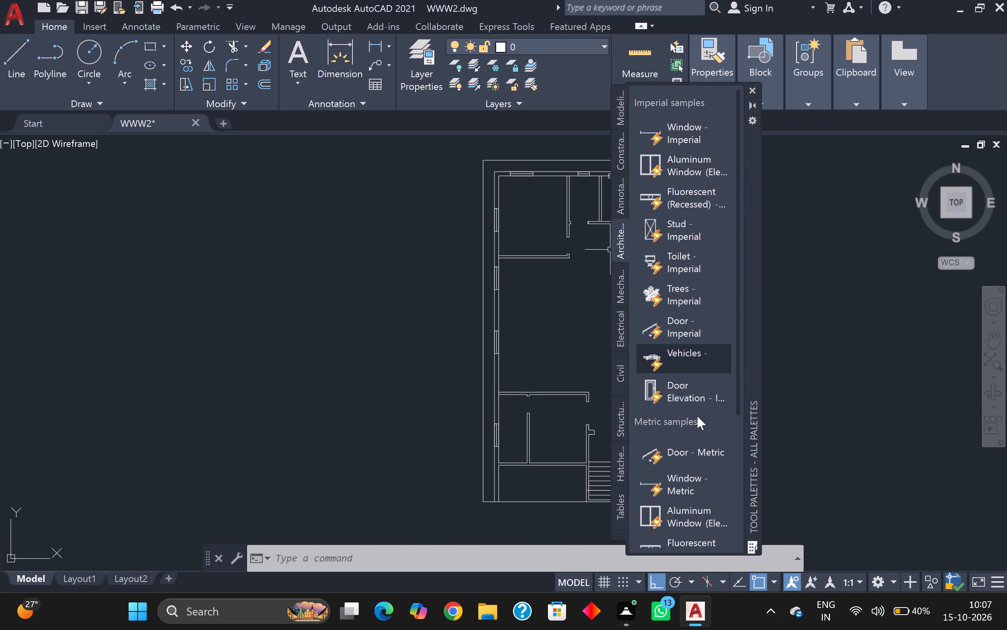
{"action": "left_click_drag", "start_coordinate": [703, 451], "coordinate": [452, 341]}
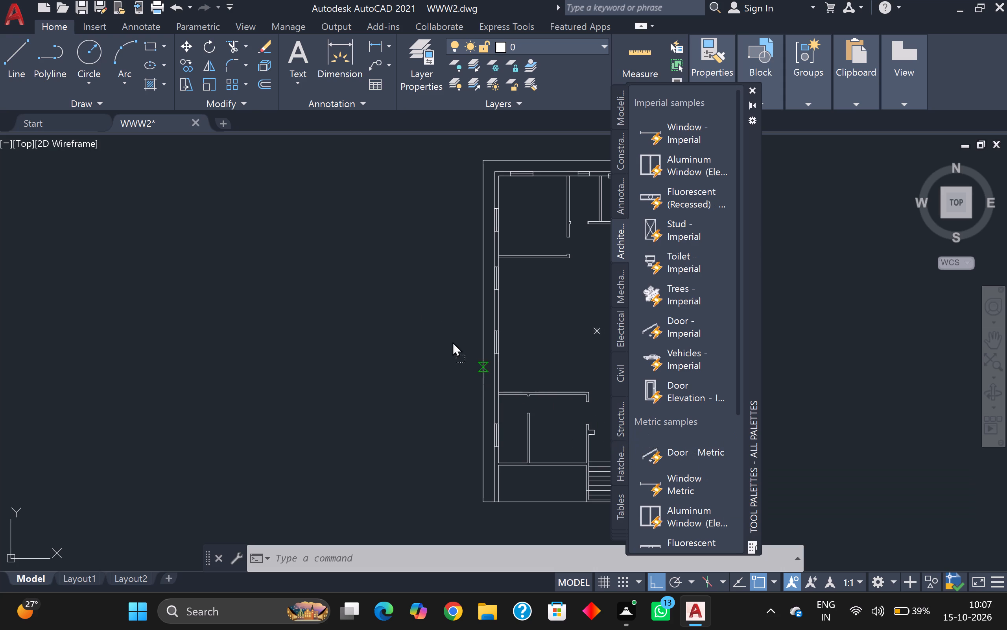
{"action": "left_click_drag", "start_coordinate": [452, 341], "coordinate": [408, 299]}
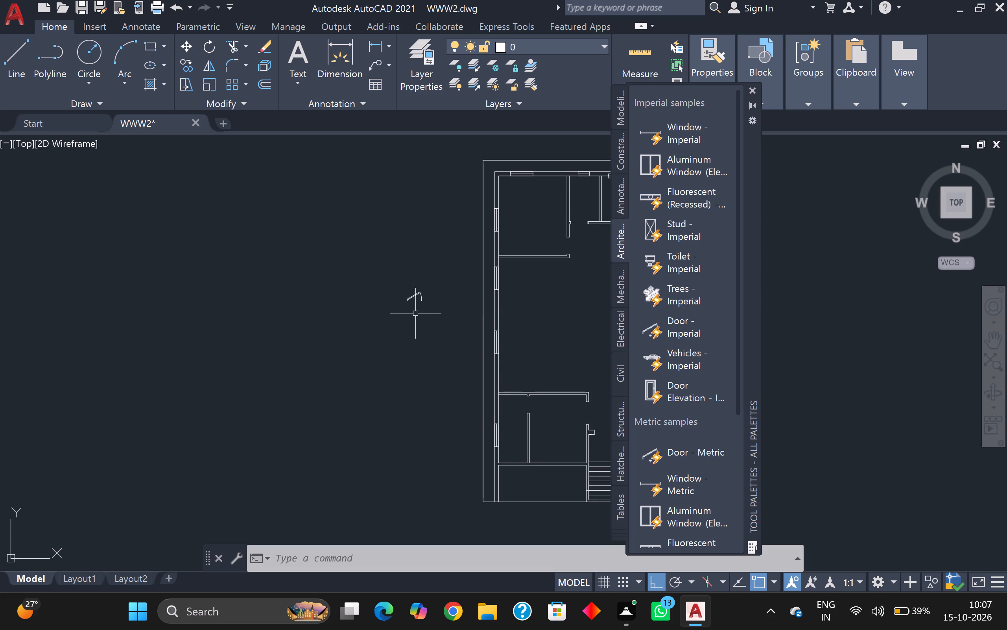
{"action": "left_click", "coordinate": [754, 87]}
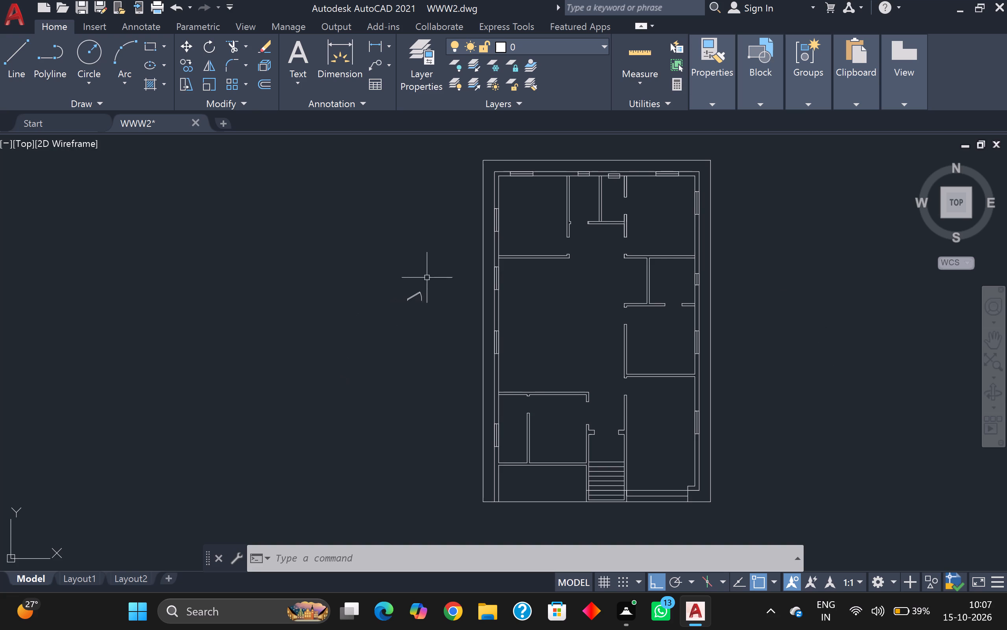
Copy the door block with Ortho off to the northeast room, the northwest room and the two small rooms between them.
{"action": "left_click", "coordinate": [421, 294]}
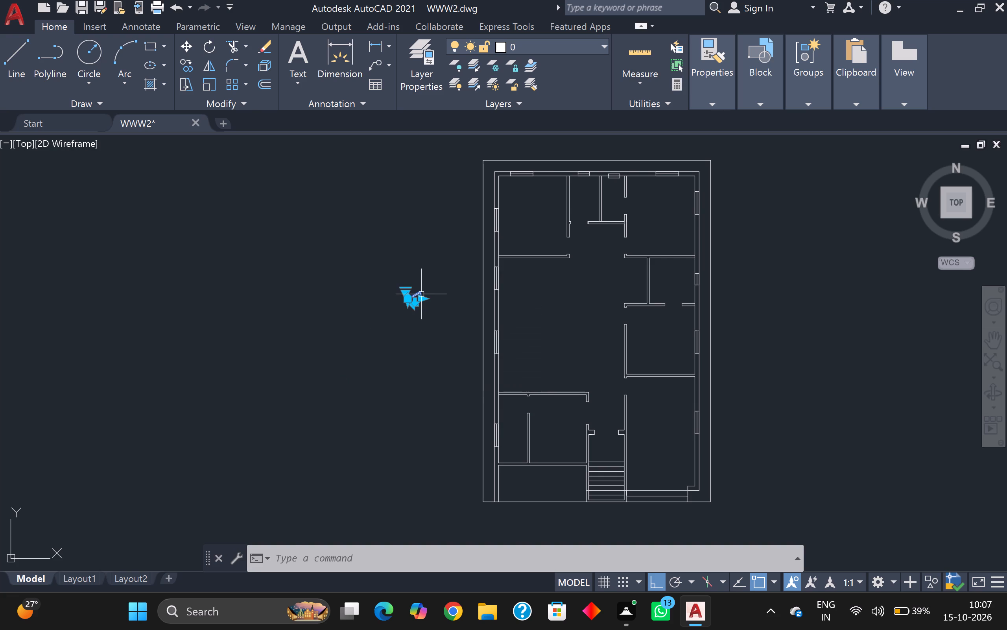
{"action": "key", "text": "c"}
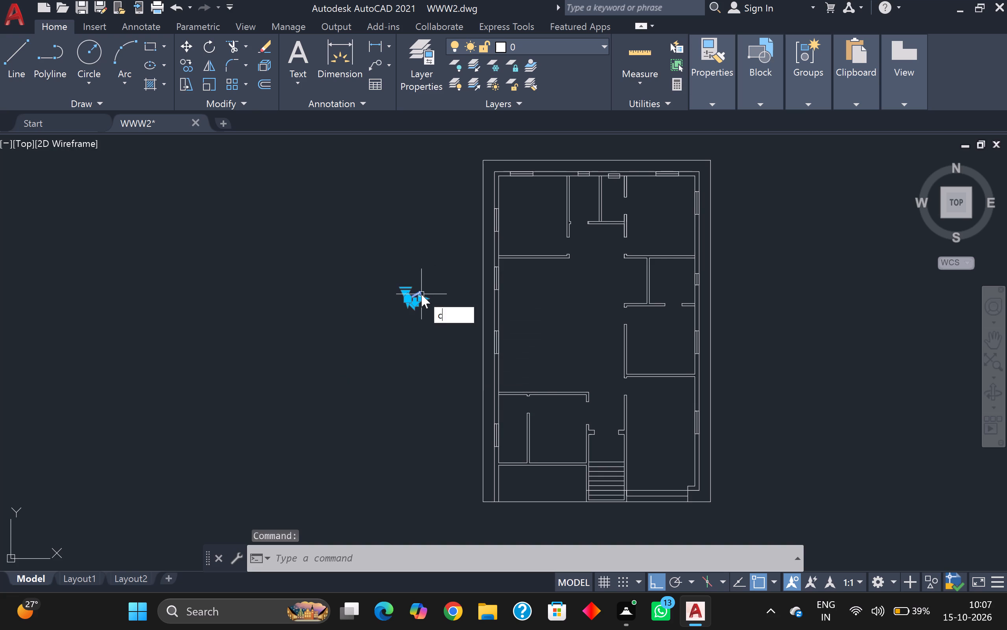
{"action": "key", "text": "o"}
{"action": "key", "text": "Return"}
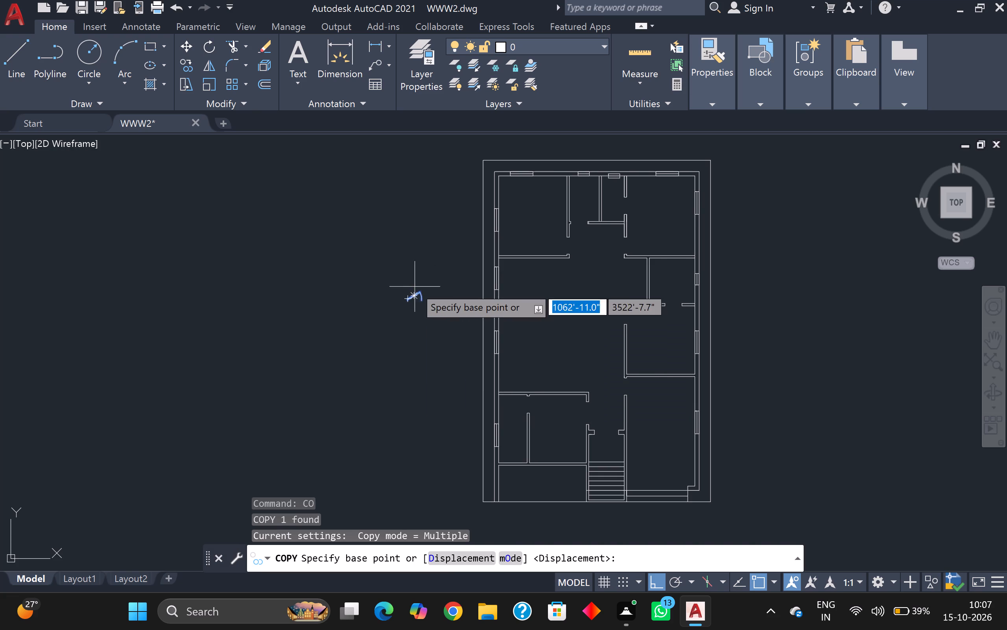
{"action": "scroll", "coordinate": [414, 286], "scroll_direction": "up", "scroll_amount": 2}
{"action": "left_click", "coordinate": [408, 311]}
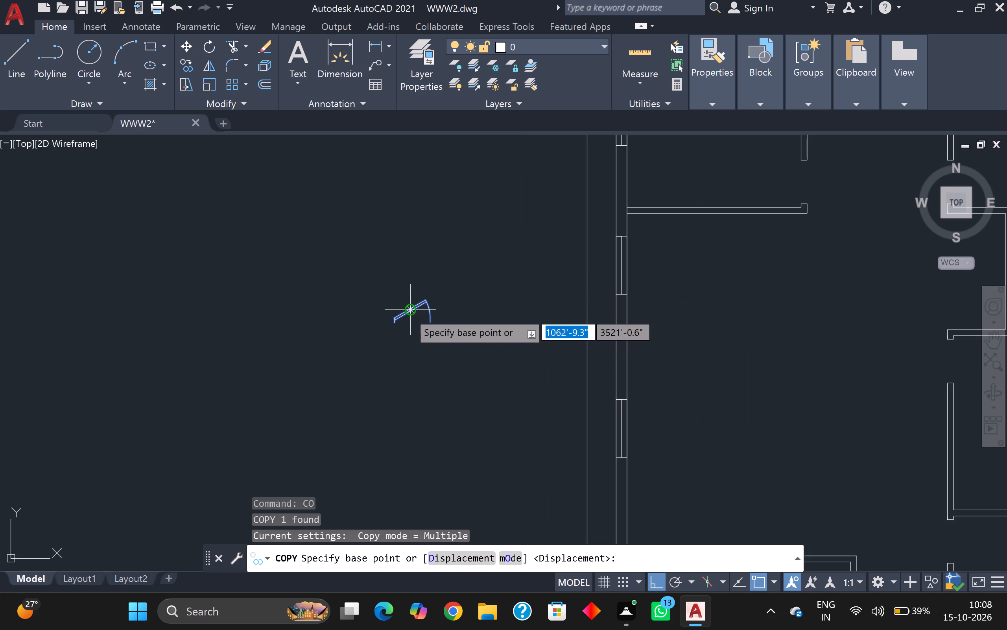
{"action": "middle_click_drag", "start_coordinate": [737, 304], "coordinate": [599, 372]}
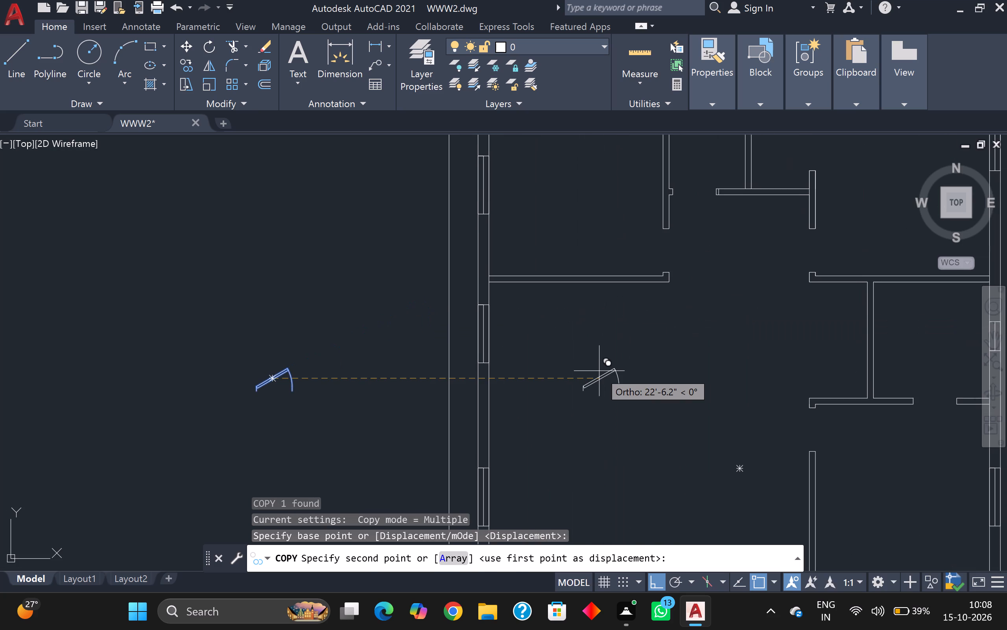
{"action": "key", "text": "F8"}
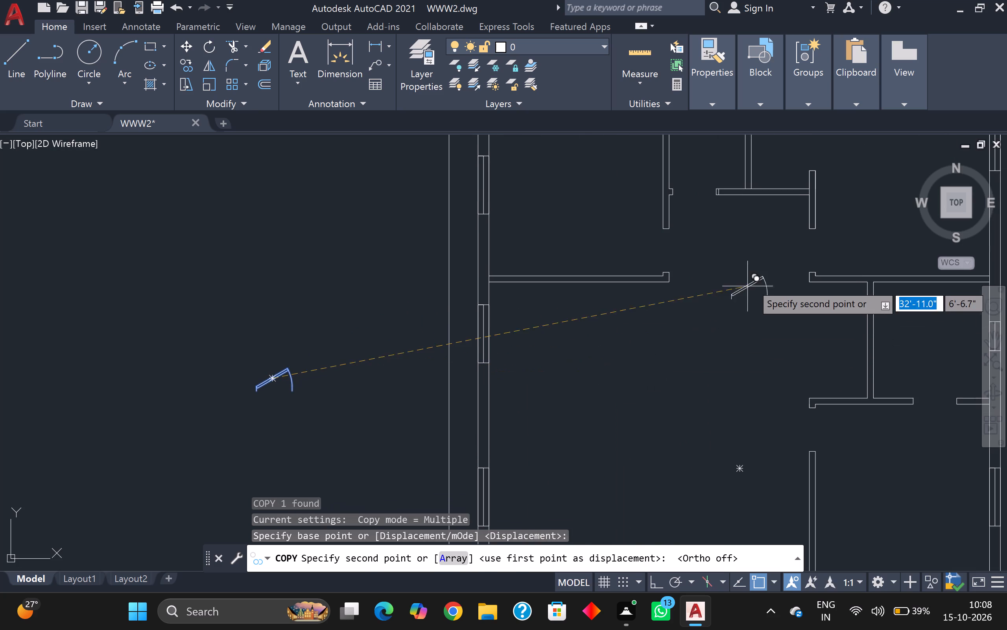
{"action": "middle_click_drag", "start_coordinate": [740, 278], "coordinate": [538, 357]}
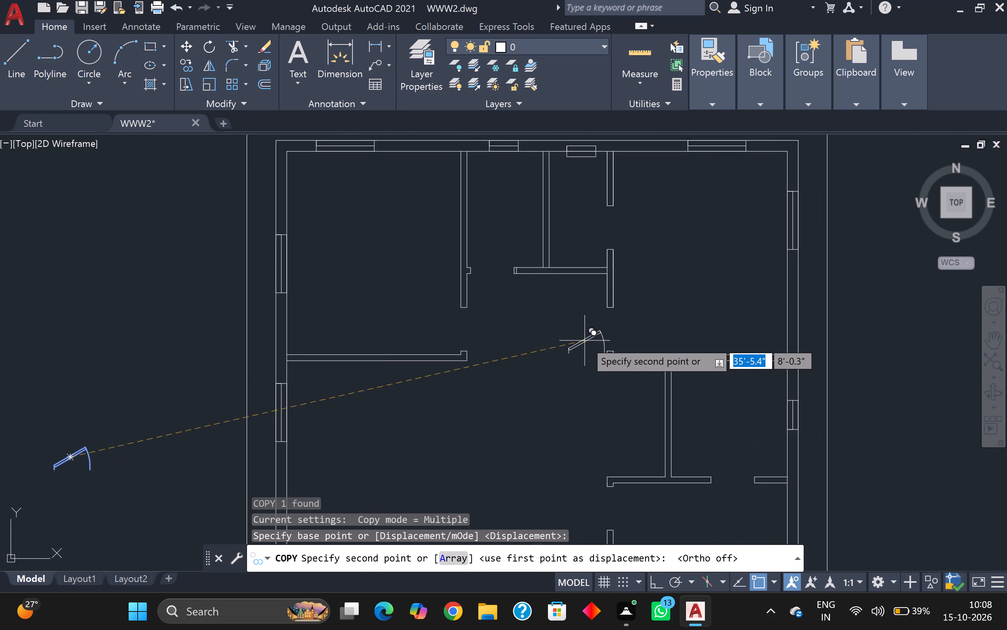
{"action": "scroll", "coordinate": [589, 337], "scroll_direction": "up", "scroll_amount": 1}
{"action": "left_click", "coordinate": [691, 300]}
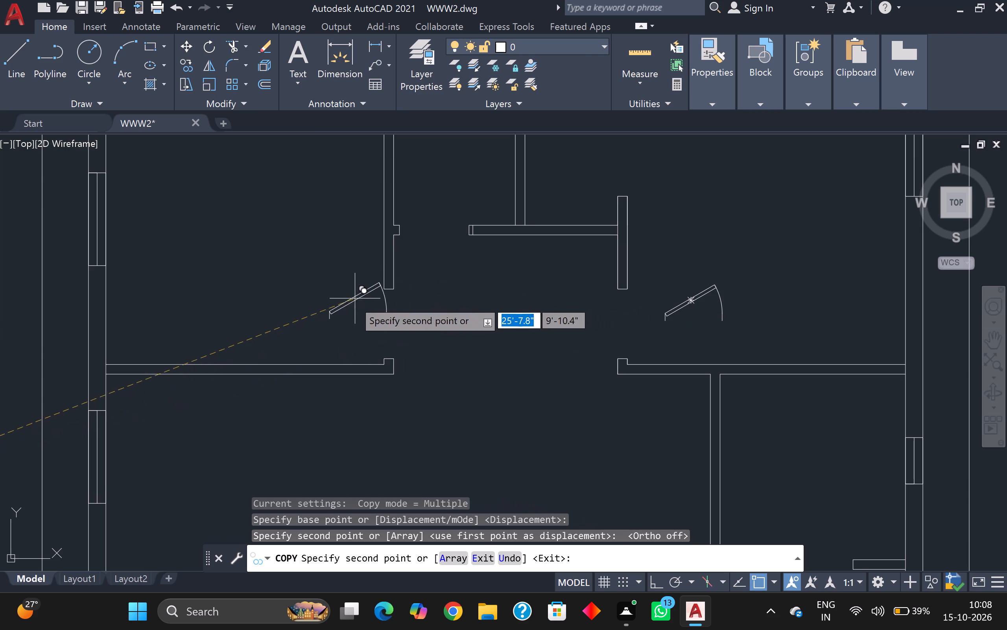
{"action": "left_click", "coordinate": [311, 304]}
{"action": "middle_click_drag", "start_coordinate": [502, 317], "coordinate": [534, 374]}
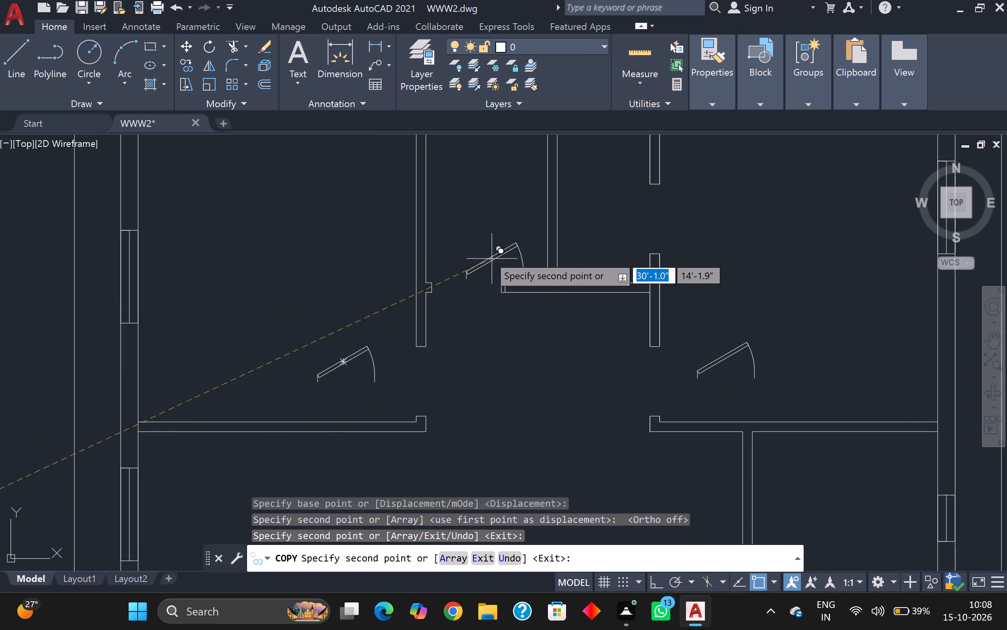
{"action": "left_click", "coordinate": [476, 231]}
{"action": "left_click", "coordinate": [598, 193]}
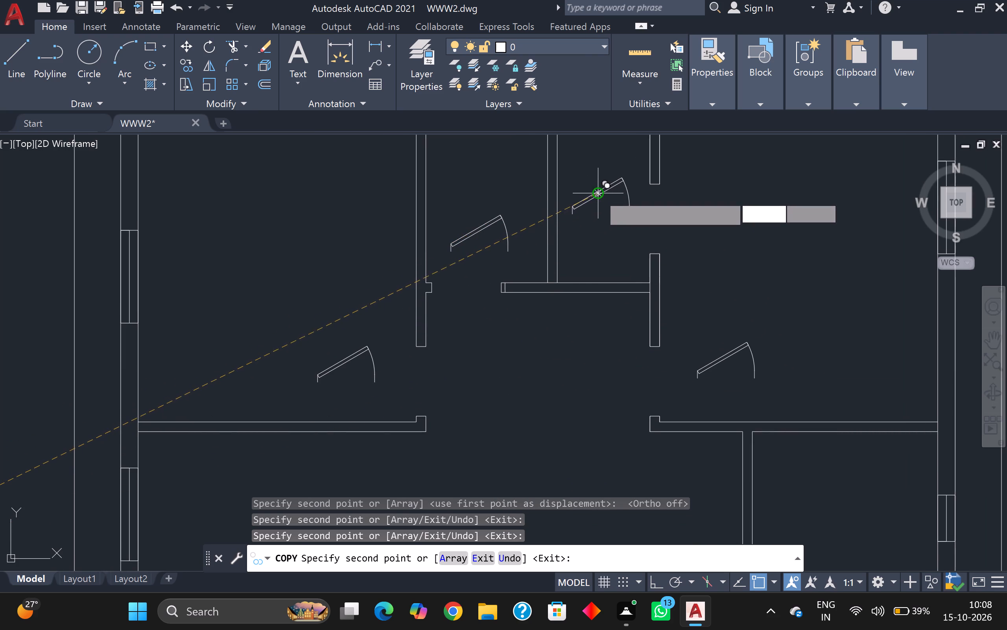
Place two more door copies, in the small room on the east side and in the room directly south of it.
{"action": "scroll", "coordinate": [605, 291], "scroll_direction": "down", "scroll_amount": 2}
{"action": "scroll", "coordinate": [634, 407], "scroll_direction": "up", "scroll_amount": 2}
{"action": "left_click", "coordinate": [759, 404]}
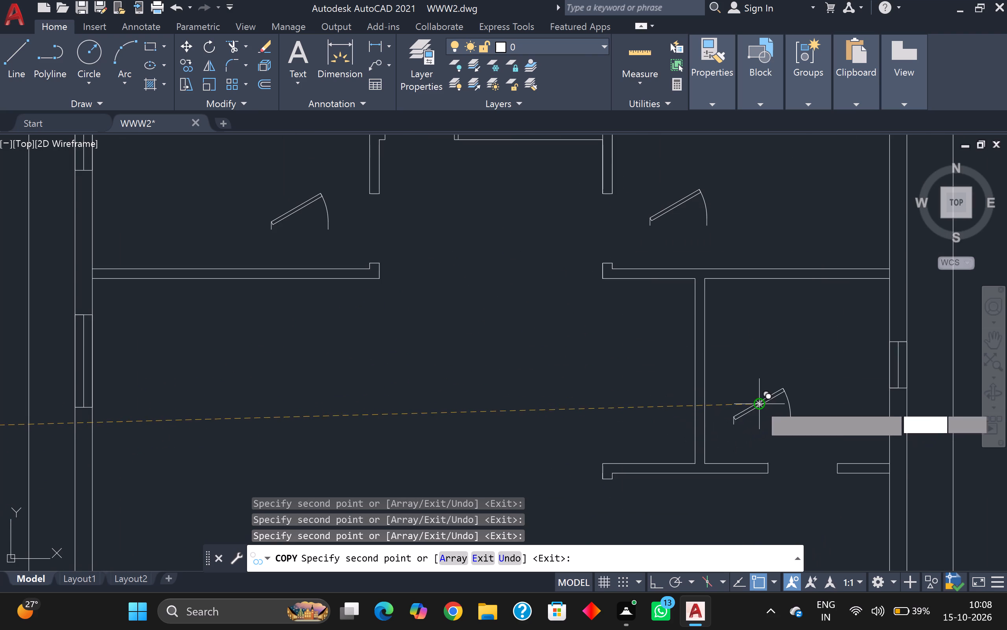
{"action": "scroll", "coordinate": [540, 393], "scroll_direction": "down", "scroll_amount": 1}
{"action": "middle_click_drag", "start_coordinate": [540, 393], "coordinate": [524, 236]}
{"action": "left_click", "coordinate": [627, 335]}
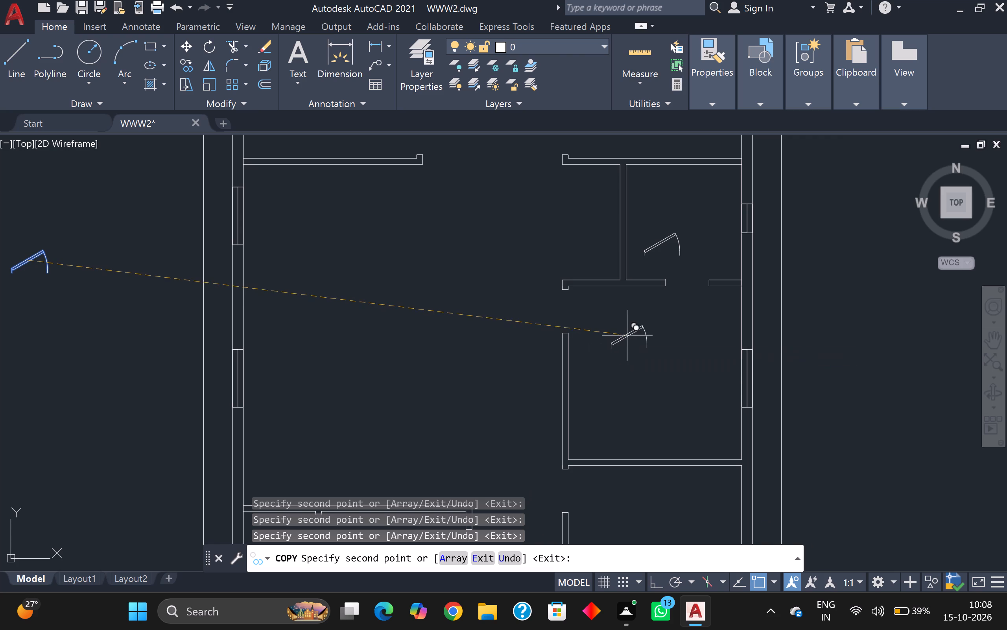
Place the remaining door copies in the two southwest rooms, the southeast room and the passage just north of the stairs.
{"action": "middle_click_drag", "start_coordinate": [493, 400], "coordinate": [581, 234]}
{"action": "scroll", "coordinate": [581, 234], "scroll_direction": "down", "scroll_amount": 1}
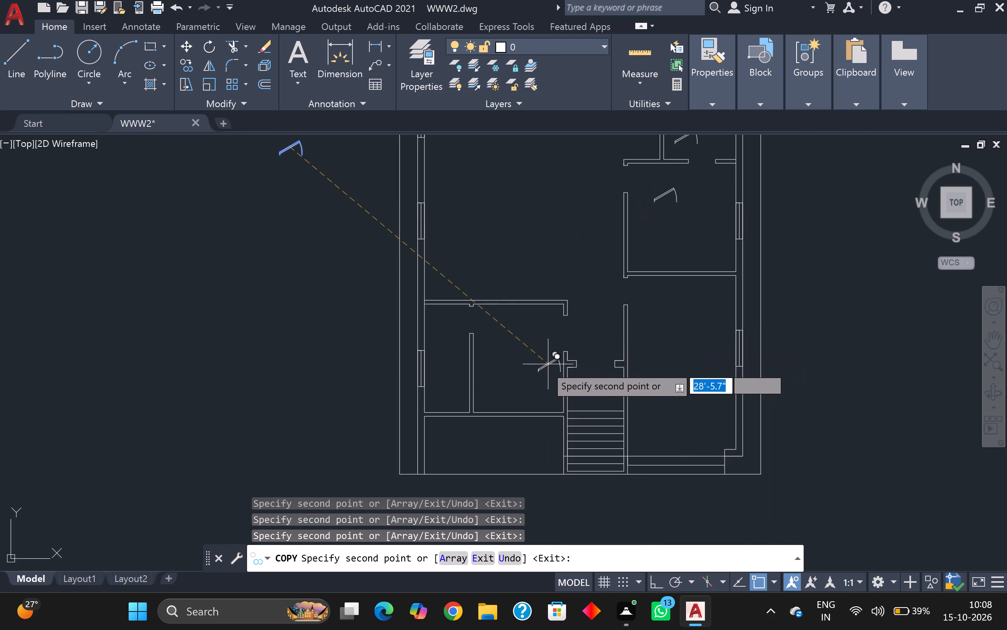
{"action": "left_click", "coordinate": [520, 366]}
{"action": "scroll", "coordinate": [457, 340], "scroll_direction": "up", "scroll_amount": 2}
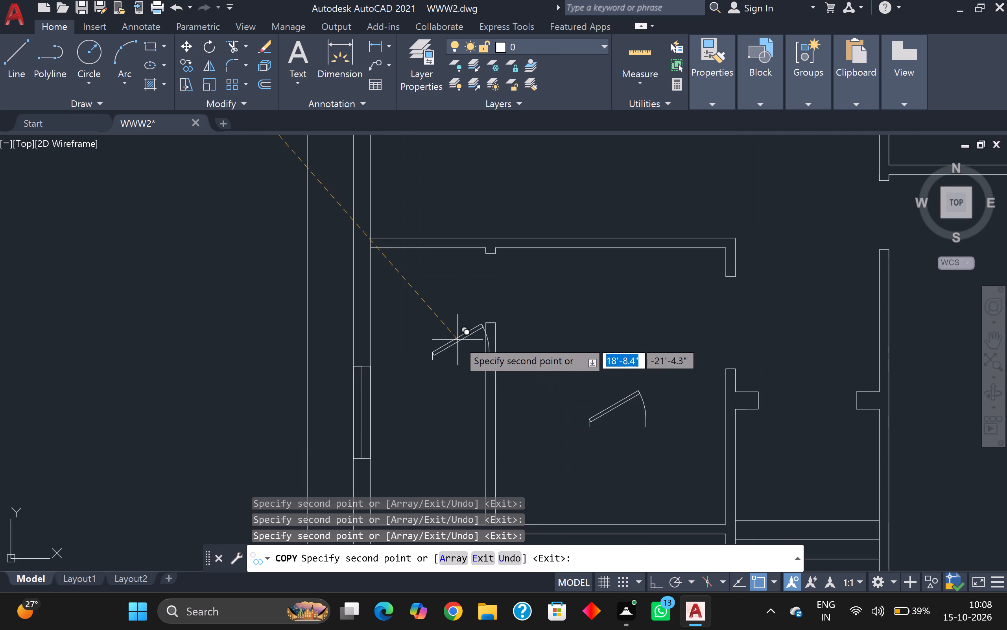
{"action": "left_click", "coordinate": [443, 302]}
{"action": "scroll", "coordinate": [447, 307], "scroll_direction": "down", "scroll_amount": 3}
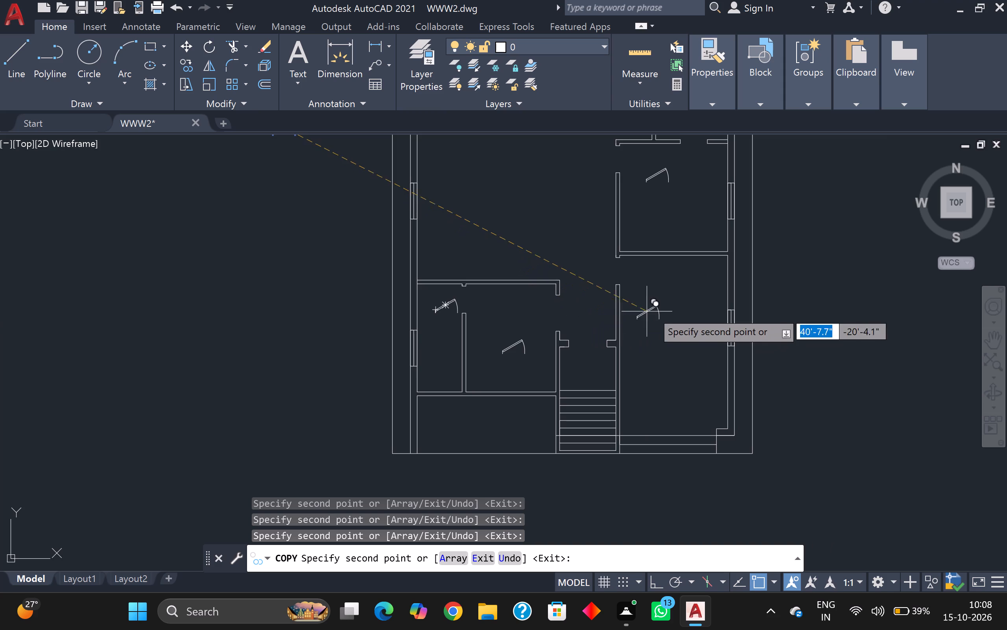
{"action": "middle_click_drag", "start_coordinate": [664, 310], "coordinate": [439, 318]}
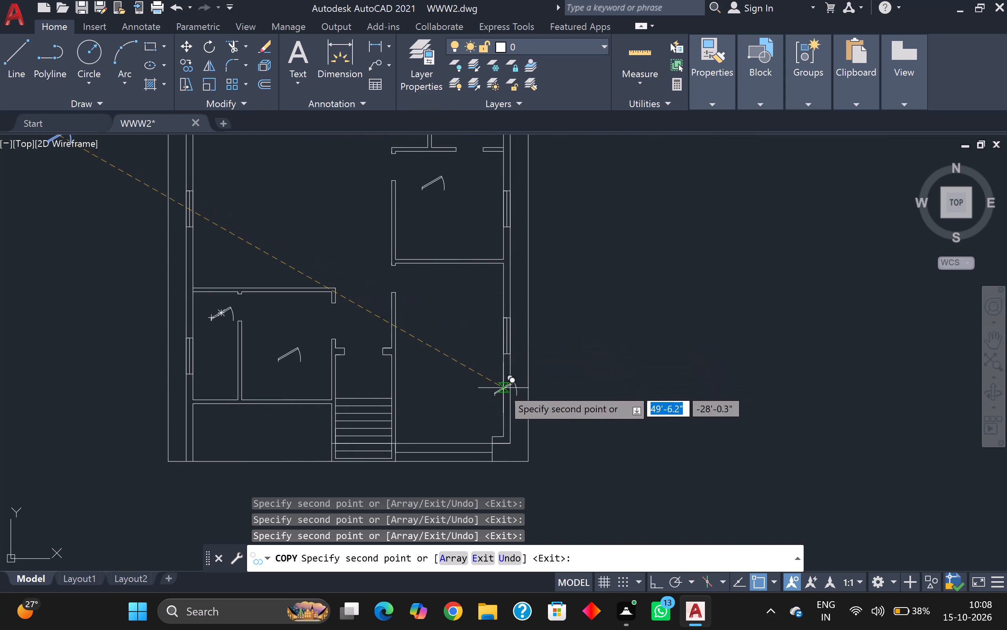
{"action": "left_click", "coordinate": [457, 311]}
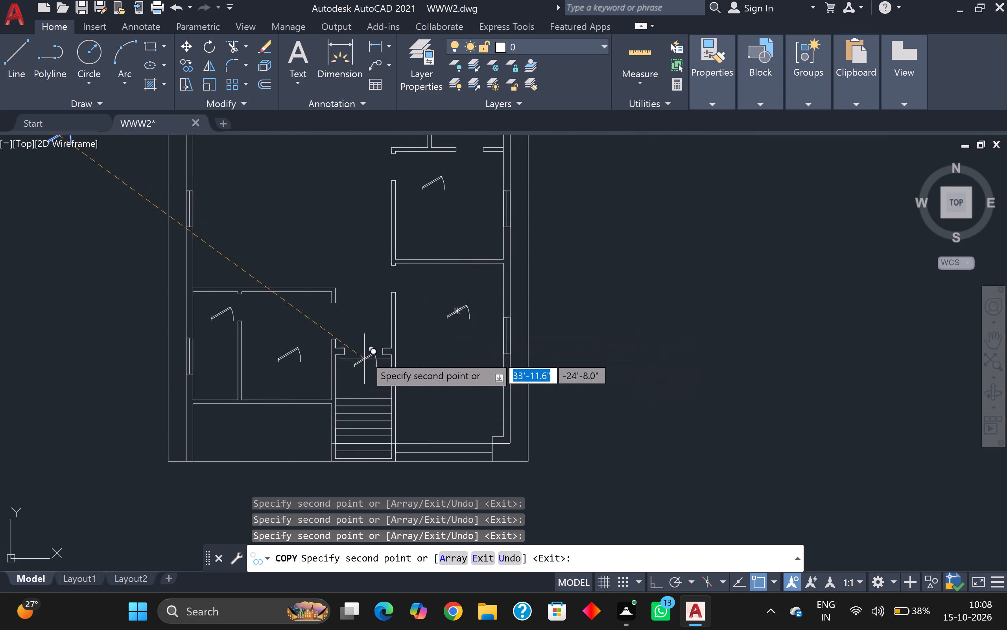
{"action": "left_click", "coordinate": [366, 324]}
{"action": "middle_click_drag", "start_coordinate": [366, 322], "coordinate": [363, 454]}
{"action": "scroll", "coordinate": [366, 322], "scroll_direction": "down", "scroll_amount": 1}
{"action": "scroll", "coordinate": [365, 404], "scroll_direction": "up", "scroll_amount": 1}
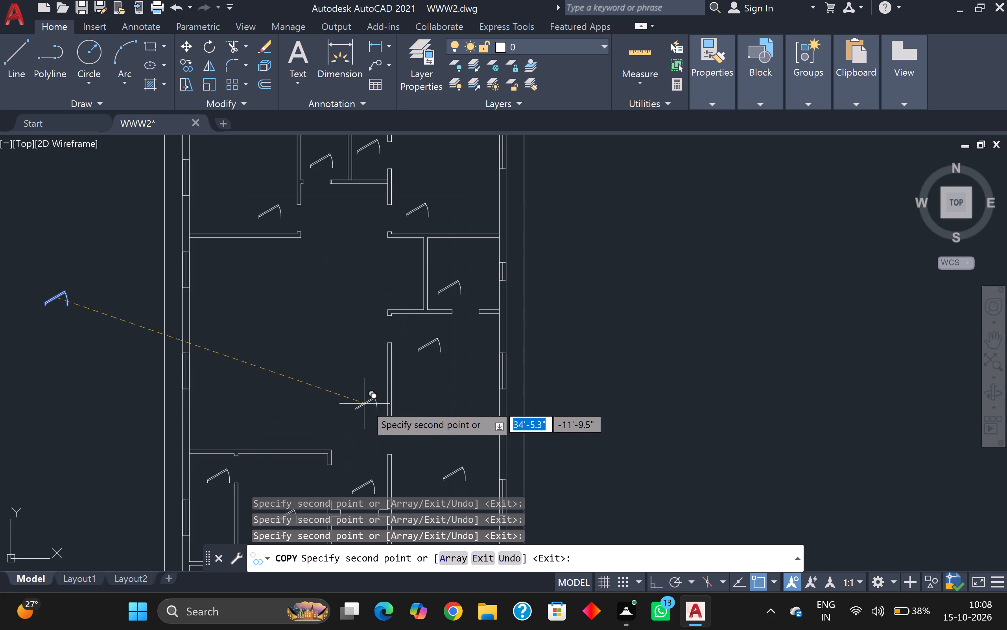
{"action": "scroll", "coordinate": [365, 404], "scroll_direction": "down", "scroll_amount": 2}
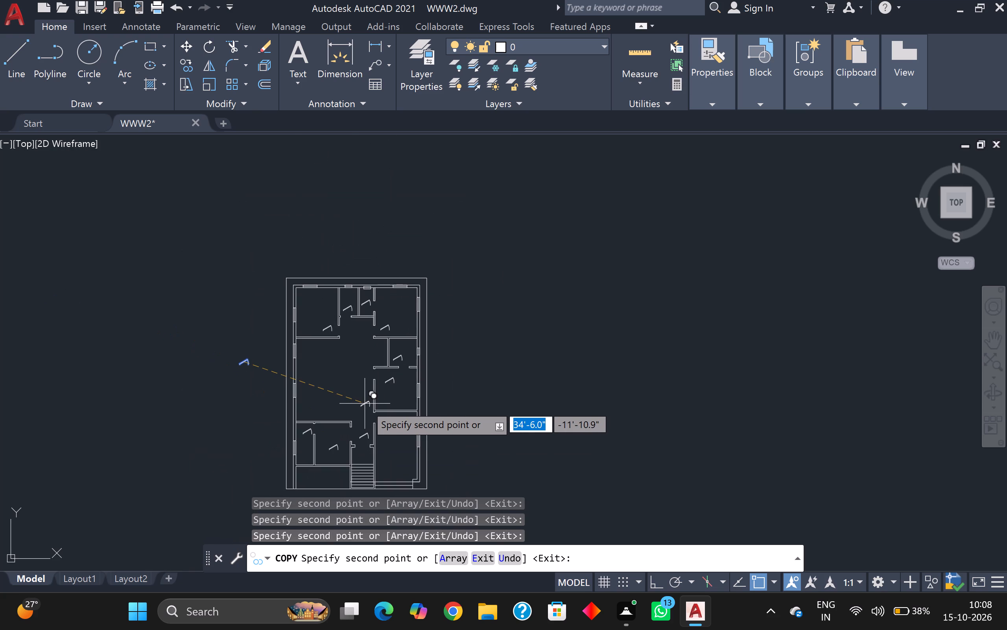
{"action": "key", "text": "Escape"}
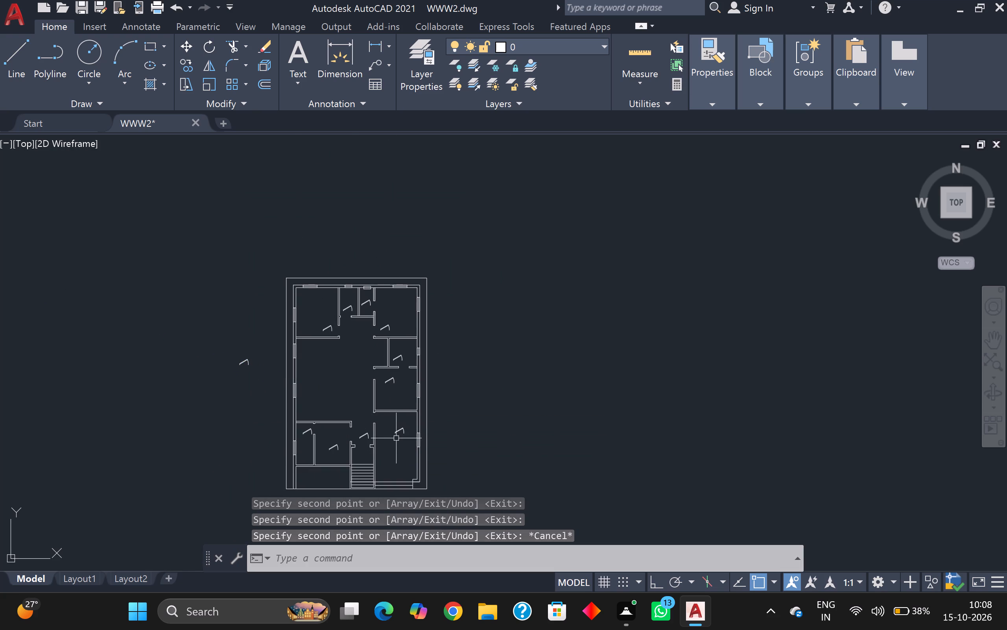
Align the southeast room's door block to the inner jamb corners of its west wall opening, hinged at the north jamb, scaling it to fit.
{"action": "scroll", "coordinate": [396, 438], "scroll_direction": "up", "scroll_amount": 3}
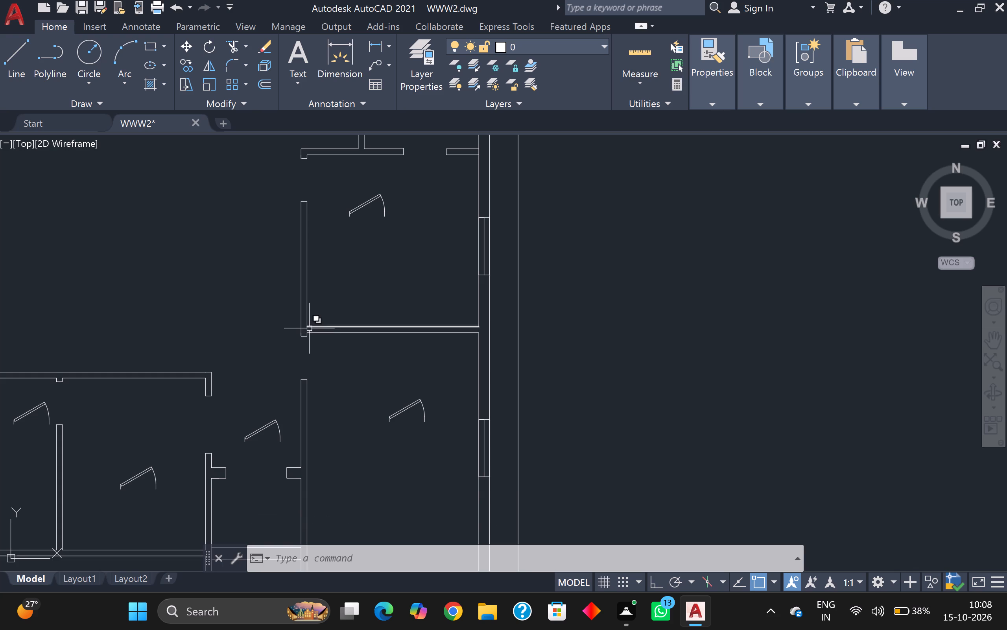
{"action": "left_click", "coordinate": [406, 410]}
{"action": "type", "text": "al"}
{"action": "key", "text": "Return"}
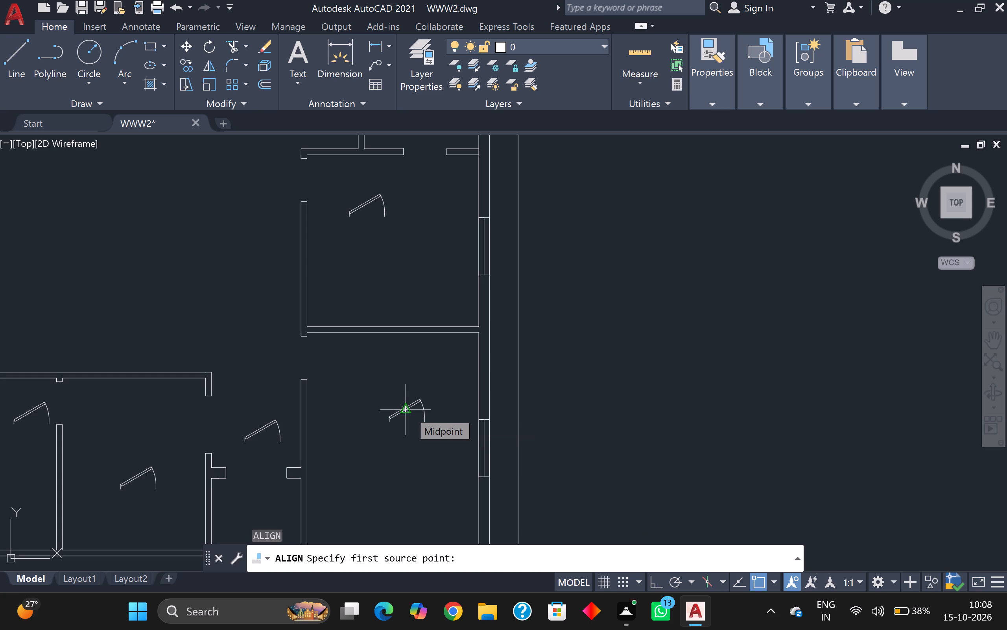
{"action": "scroll", "coordinate": [406, 413], "scroll_direction": "up", "scroll_amount": 1}
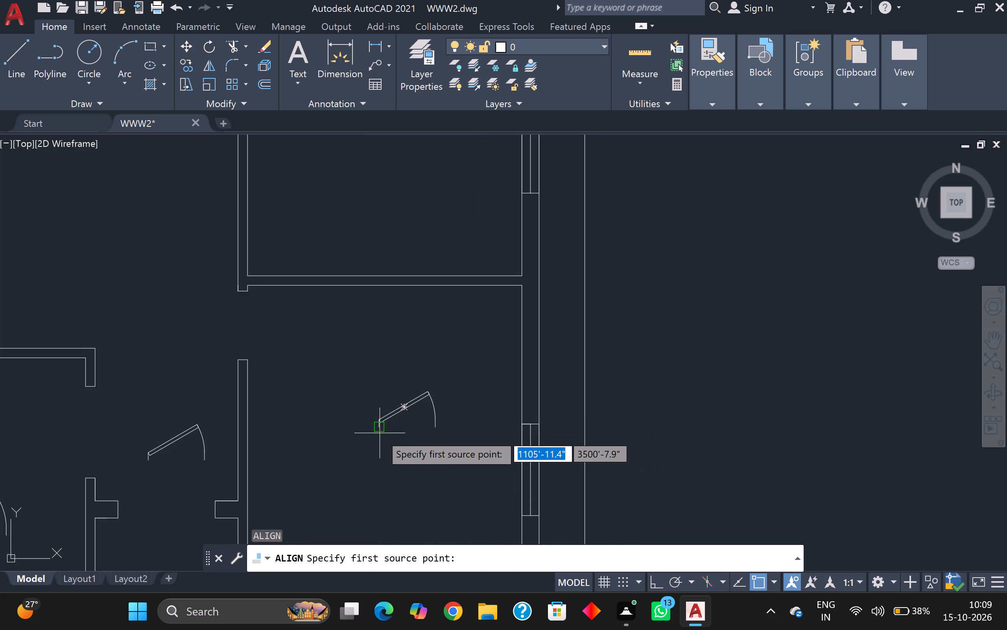
{"action": "left_click", "coordinate": [381, 433]}
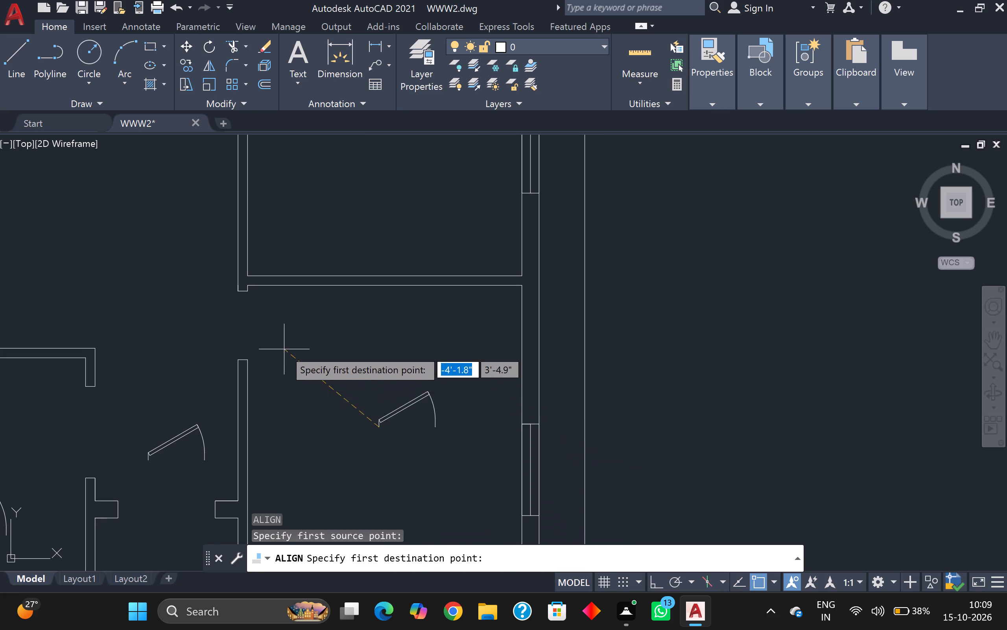
{"action": "scroll", "coordinate": [284, 348], "scroll_direction": "up", "scroll_amount": 1}
{"action": "middle_click_drag", "start_coordinate": [284, 347], "coordinate": [323, 395]}
{"action": "scroll", "coordinate": [268, 297], "scroll_direction": "up", "scroll_amount": 1}
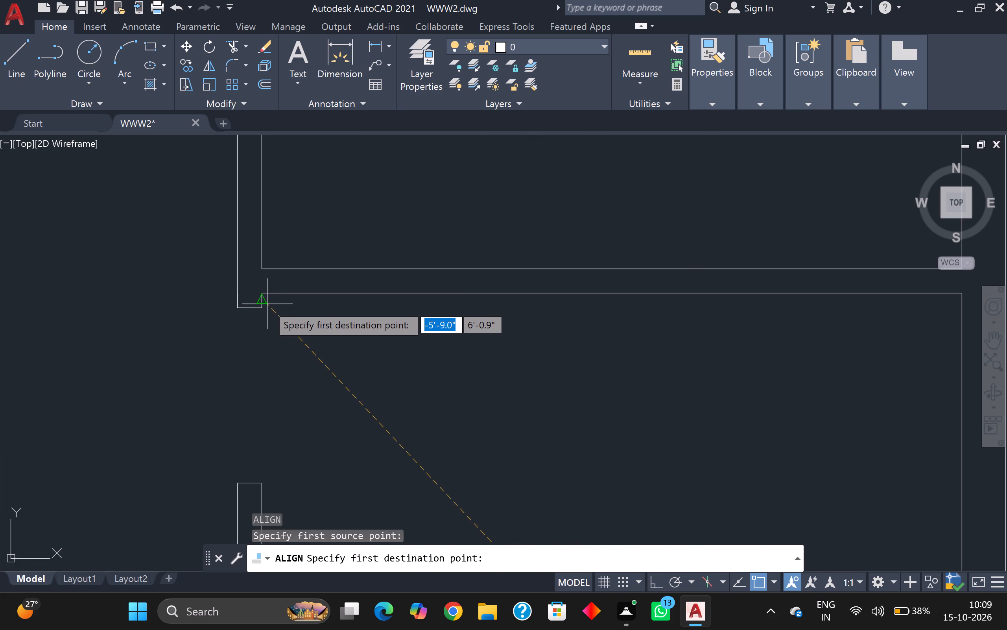
{"action": "left_click", "coordinate": [263, 308]}
{"action": "scroll", "coordinate": [370, 357], "scroll_direction": "down", "scroll_amount": 2}
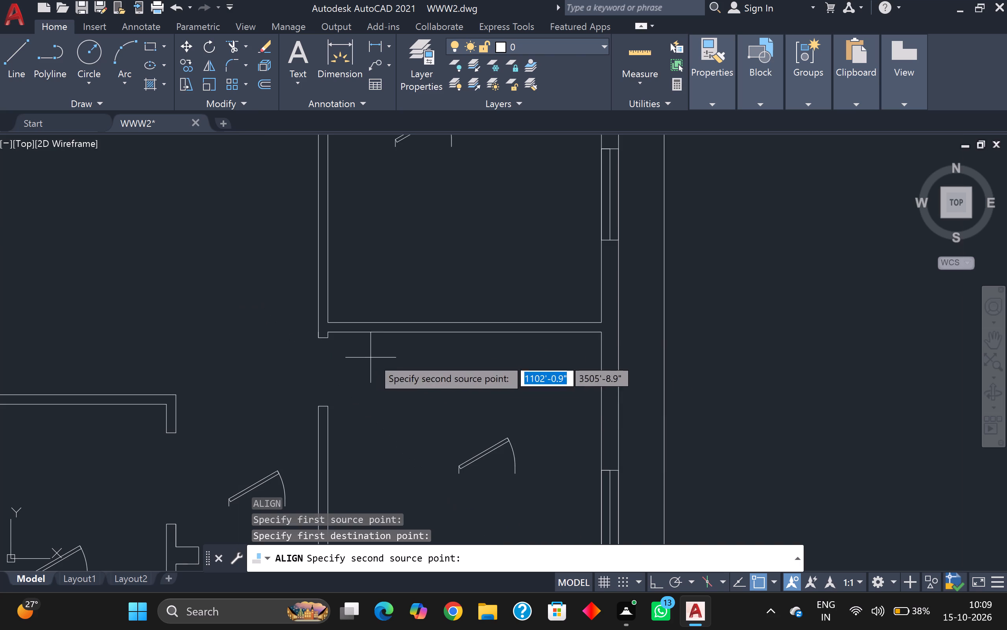
{"action": "left_click", "coordinate": [517, 477]}
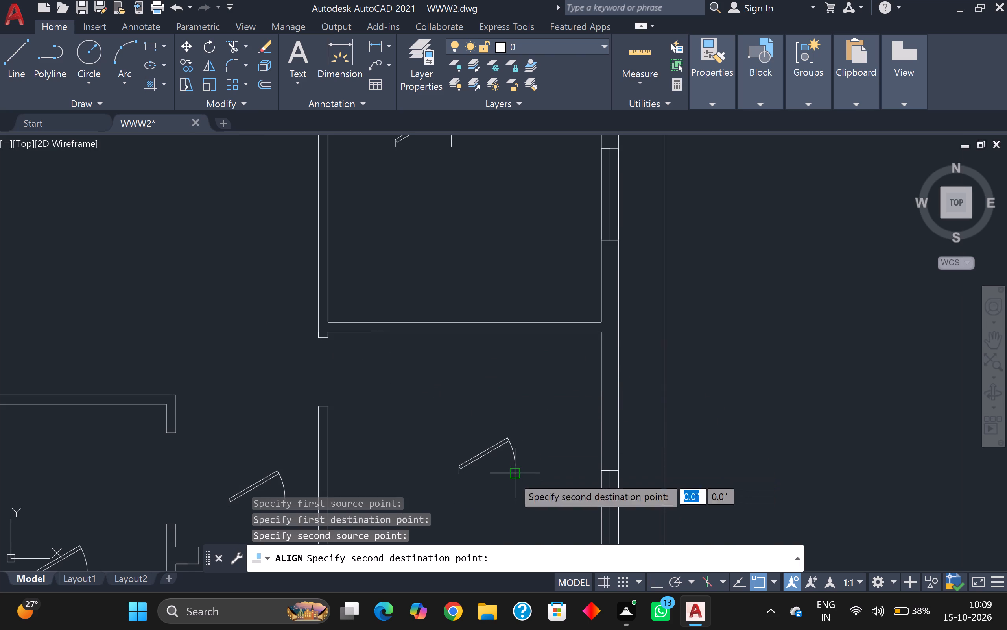
{"action": "scroll", "coordinate": [403, 437], "scroll_direction": "up", "scroll_amount": 2}
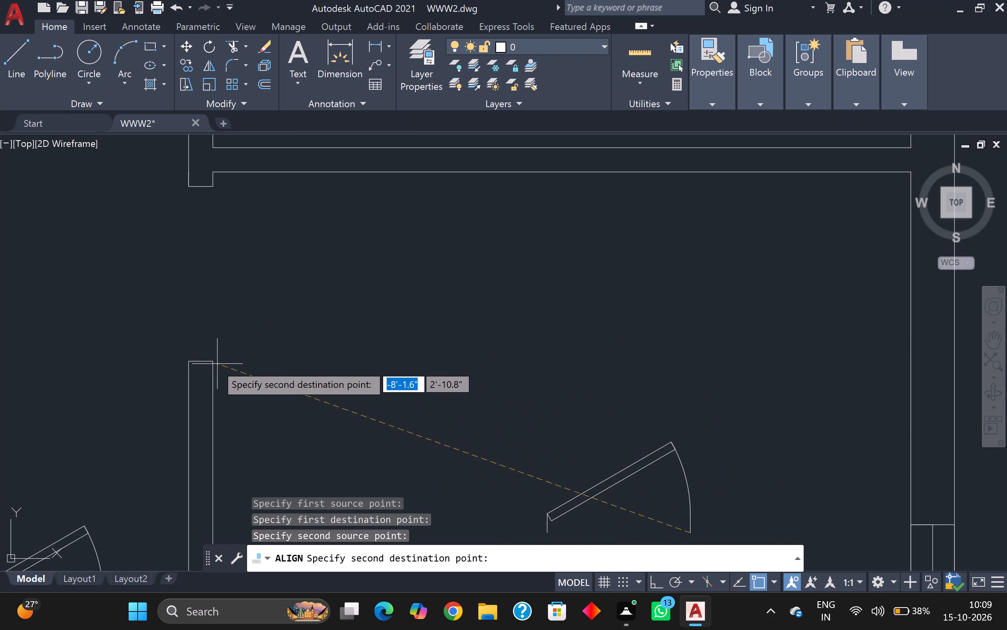
{"action": "left_click", "coordinate": [214, 362]}
{"action": "scroll", "coordinate": [328, 345], "scroll_direction": "down", "scroll_amount": 2}
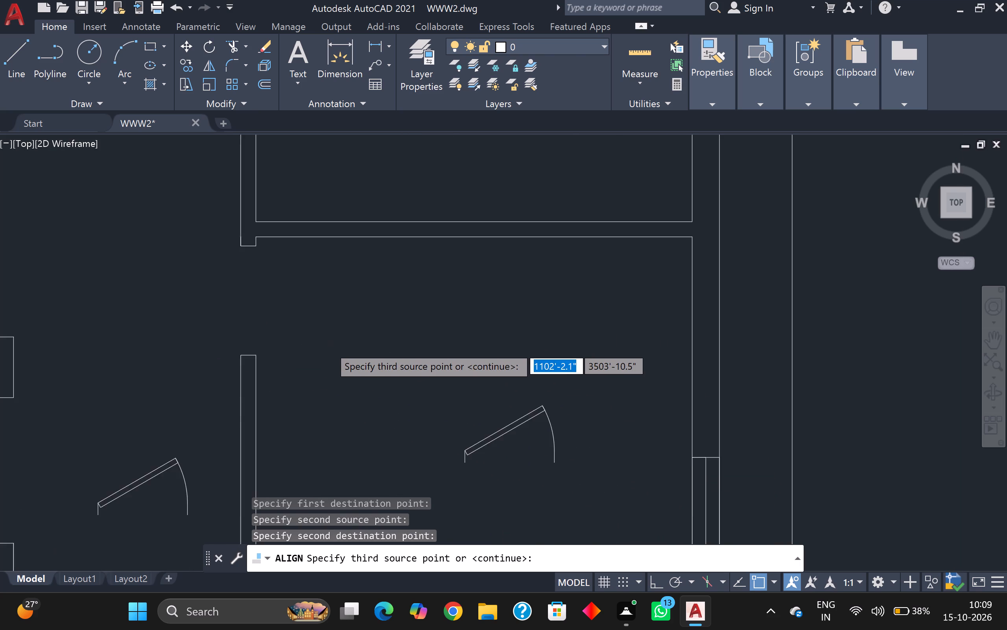
{"action": "key", "text": "Return"}
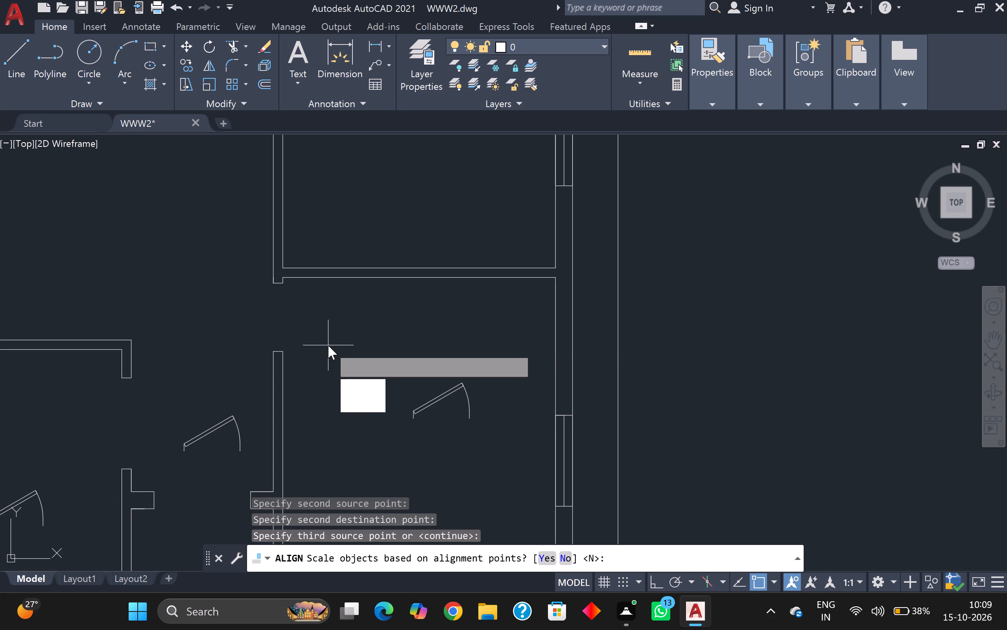
{"action": "left_click_drag", "start_coordinate": [350, 383], "coordinate": [329, 345]}
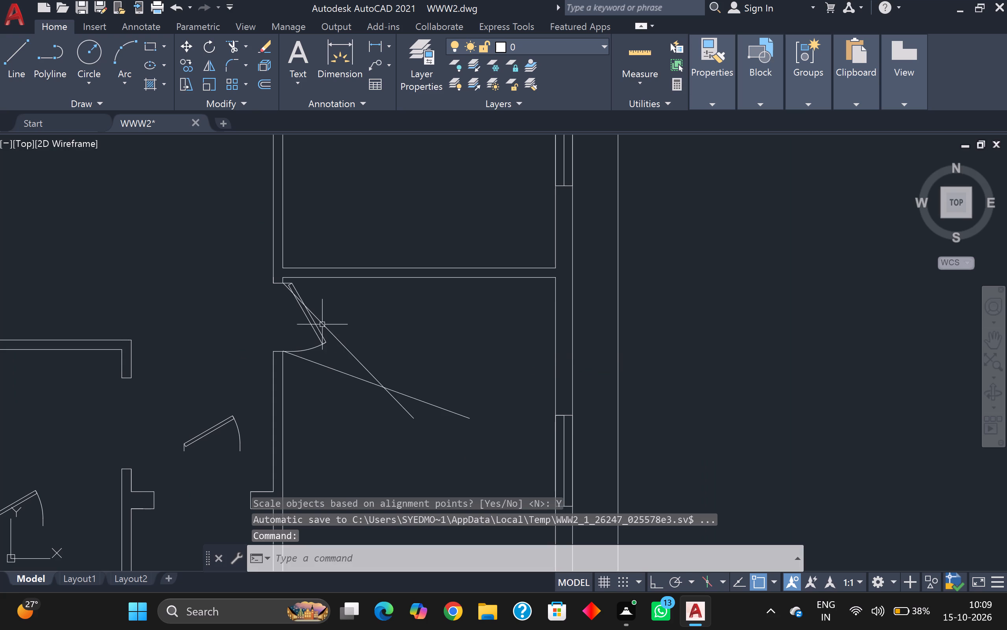
{"action": "left_click", "coordinate": [383, 330]}
{"action": "scroll", "coordinate": [384, 330], "scroll_direction": "down", "scroll_amount": 3}
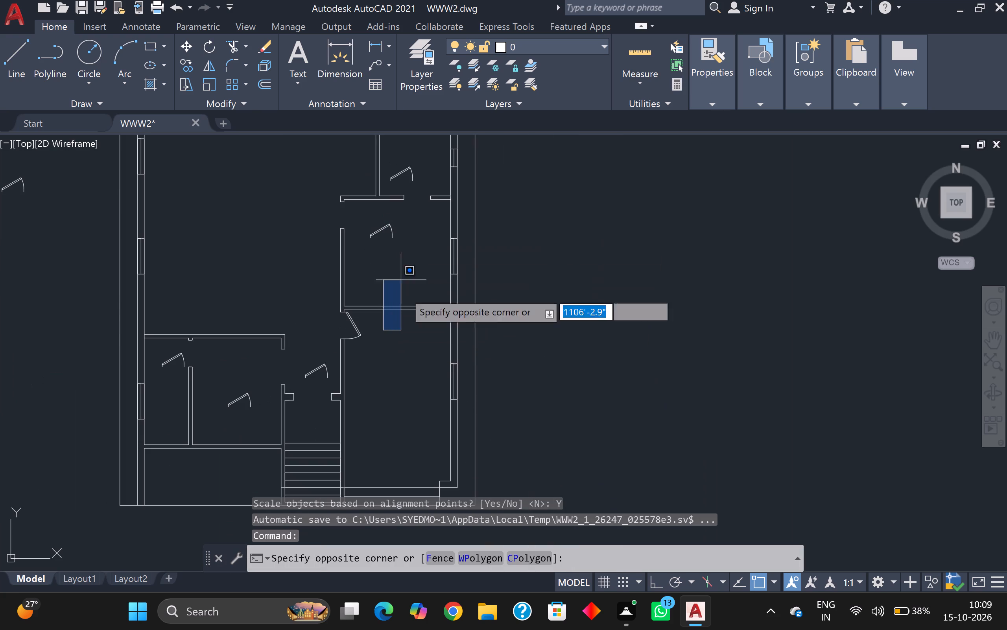
{"action": "left_click", "coordinate": [411, 358]}
Align the door block in the room directly north to its west wall opening, hinged at the north jamb's inner corner, scaling it to fit.
{"action": "left_click", "coordinate": [384, 232]}
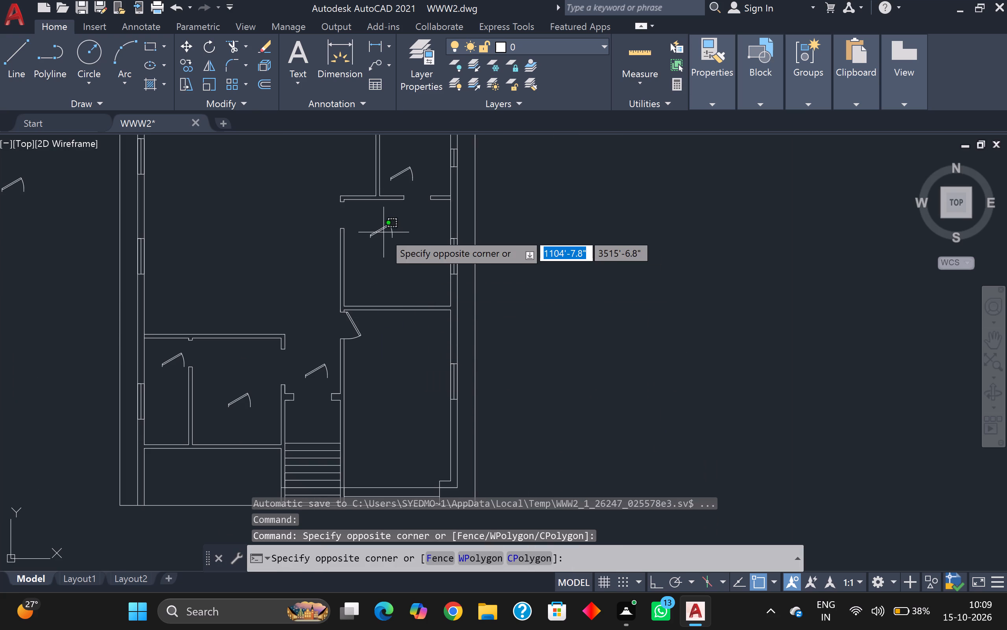
{"action": "left_click", "coordinate": [382, 229]}
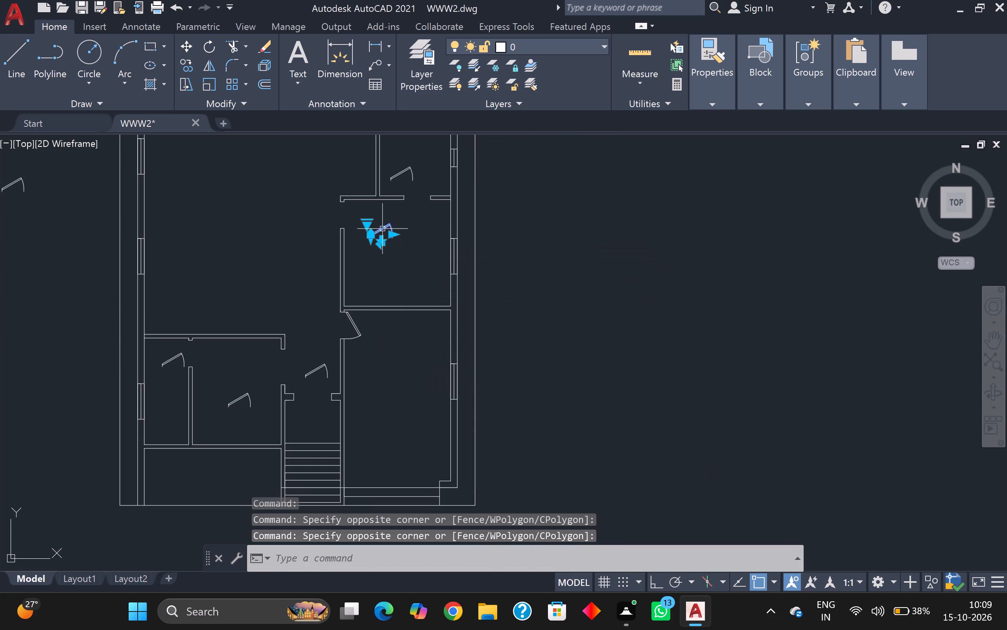
{"action": "type", "text": "aal"}
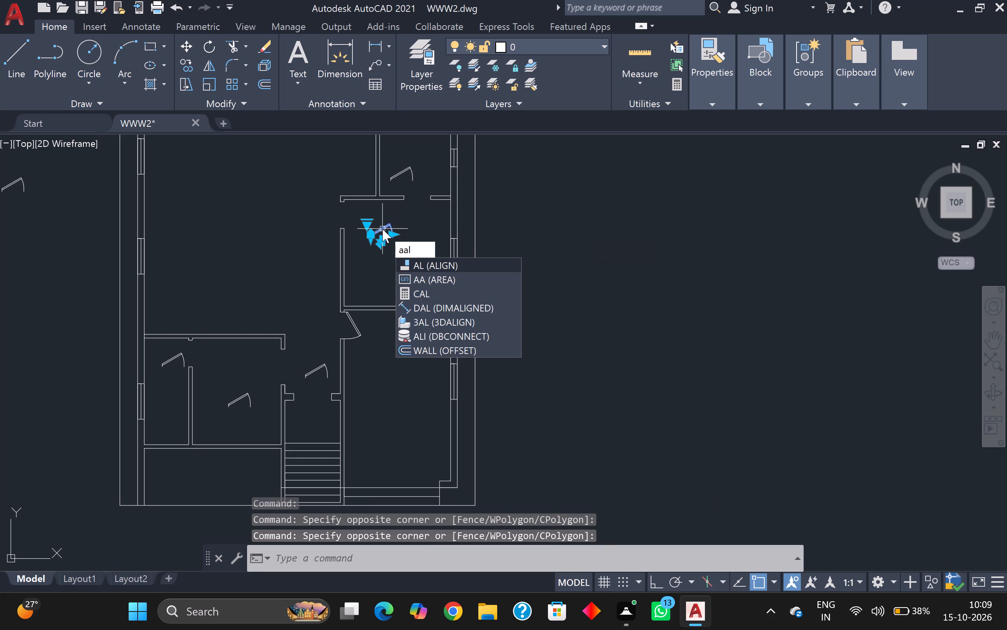
{"action": "key", "text": "BackSpace"}
{"action": "key", "text": "BackSpace"}
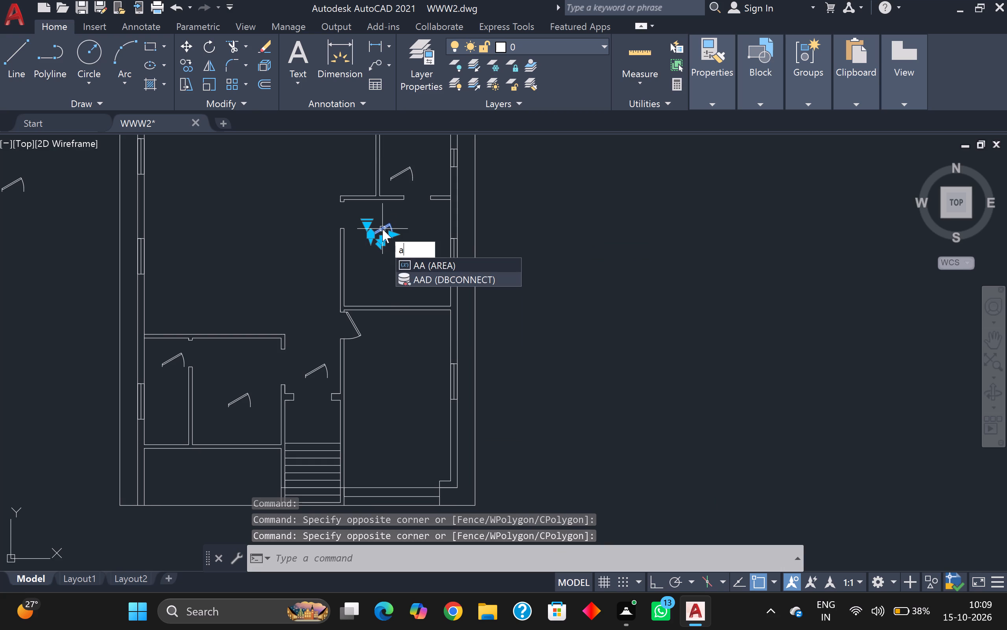
{"action": "key", "text": "l"}
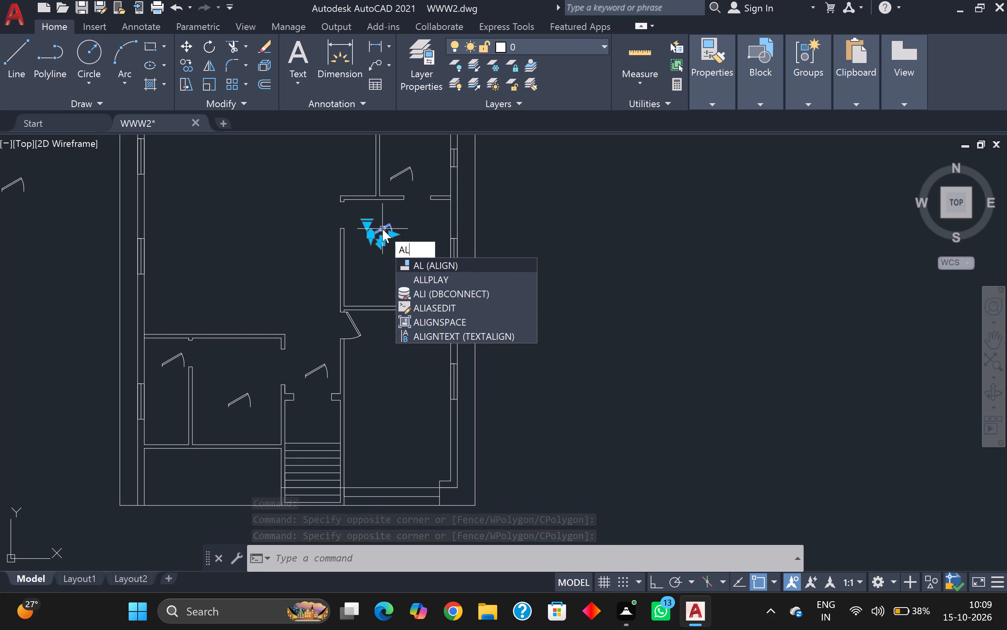
{"action": "key", "text": "Return"}
{"action": "scroll", "coordinate": [387, 230], "scroll_direction": "up", "scroll_amount": 2}
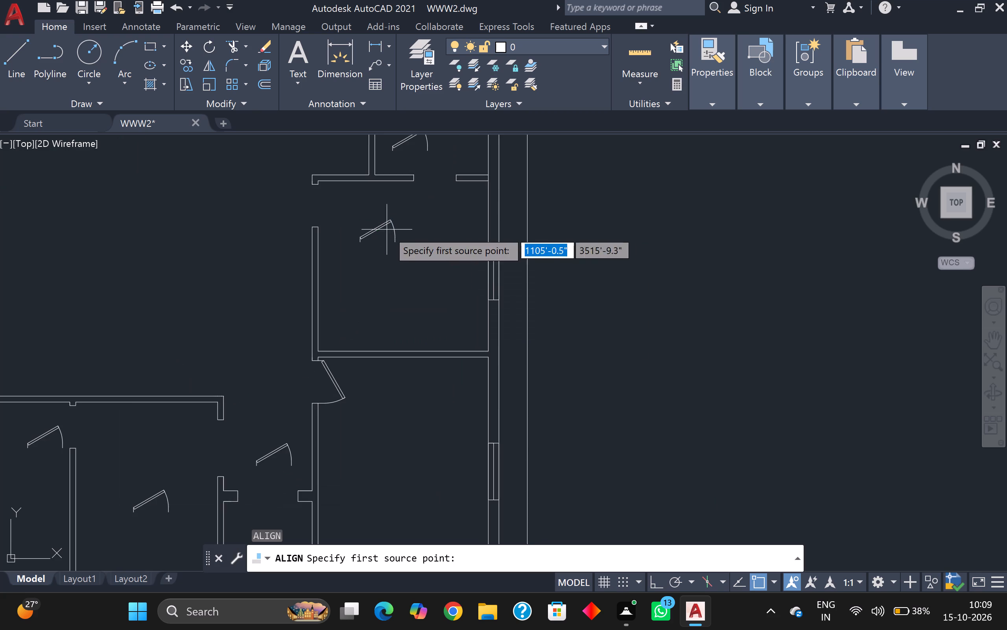
{"action": "scroll", "coordinate": [374, 259], "scroll_direction": "up", "scroll_amount": 2}
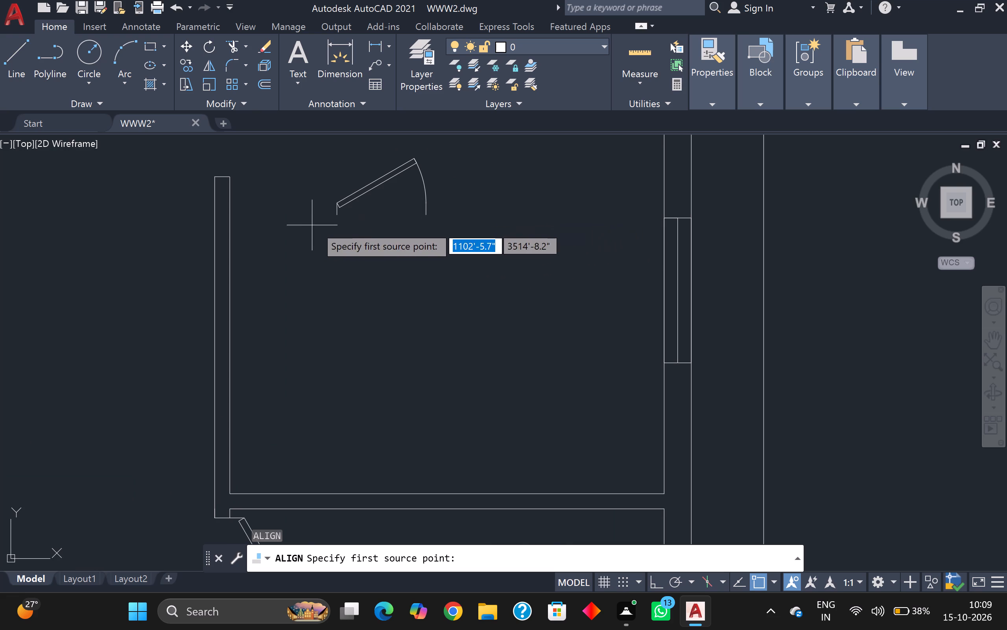
{"action": "left_click", "coordinate": [339, 219]}
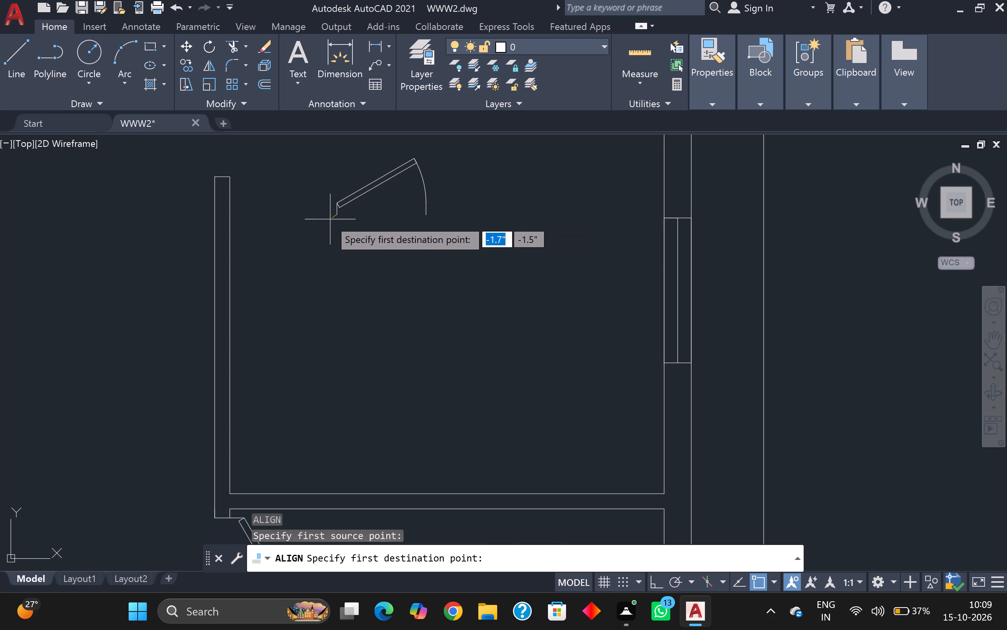
{"action": "scroll", "coordinate": [321, 207], "scroll_direction": "down", "scroll_amount": 1}
{"action": "middle_click_drag", "start_coordinate": [320, 207], "coordinate": [341, 371]}
{"action": "scroll", "coordinate": [303, 293], "scroll_direction": "up", "scroll_amount": 4}
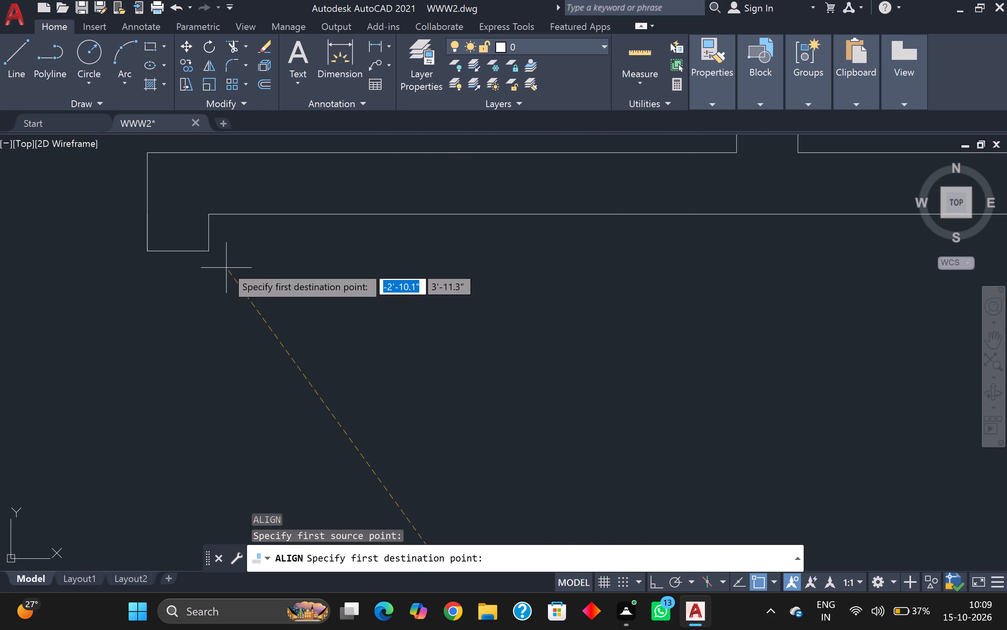
{"action": "left_click", "coordinate": [210, 248]}
{"action": "scroll", "coordinate": [256, 248], "scroll_direction": "down", "scroll_amount": 4}
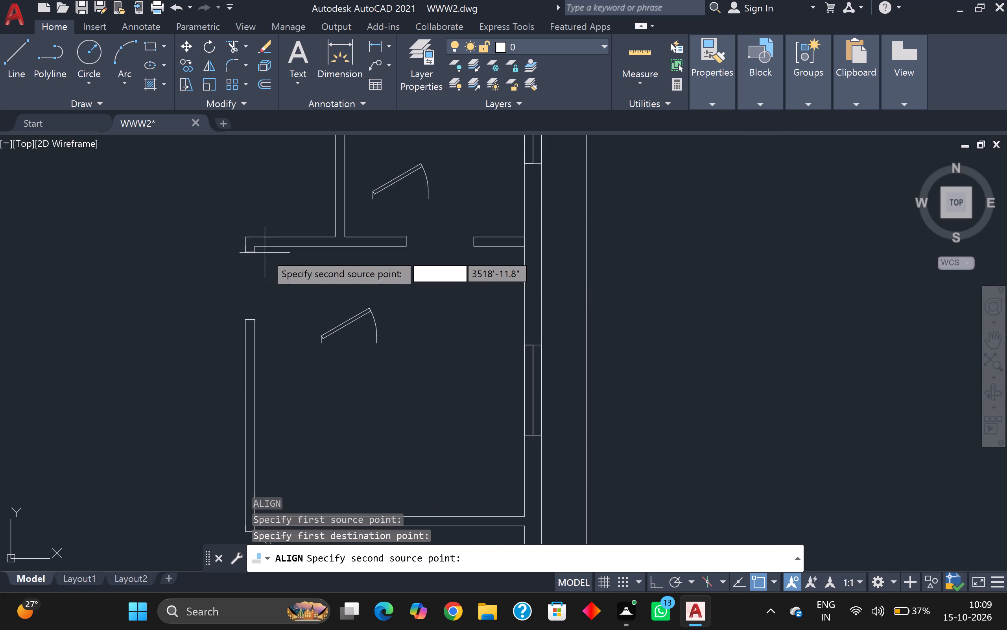
{"action": "scroll", "coordinate": [383, 352], "scroll_direction": "up", "scroll_amount": 2}
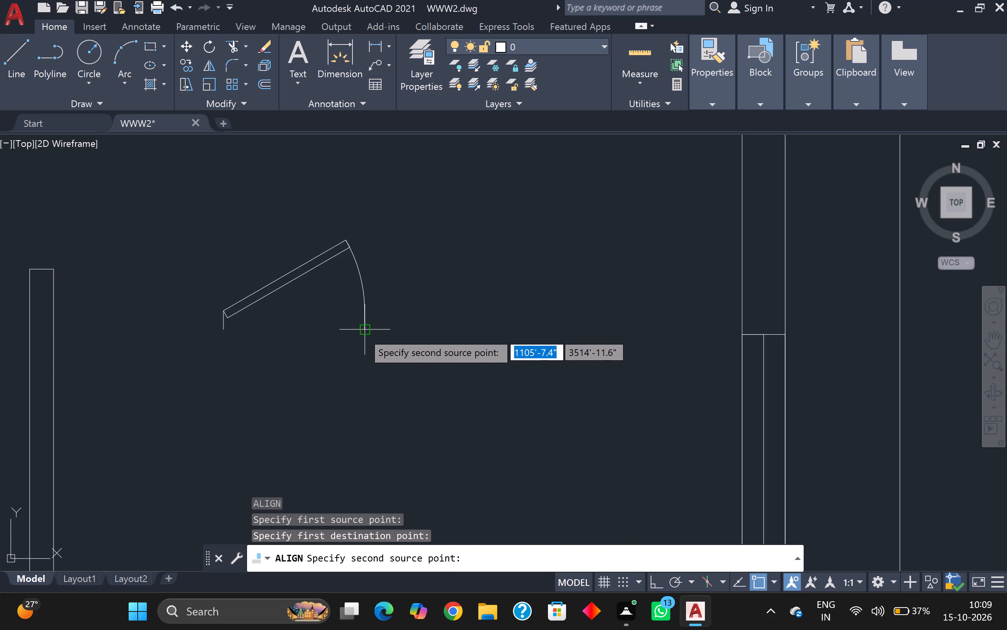
{"action": "left_click", "coordinate": [362, 331]}
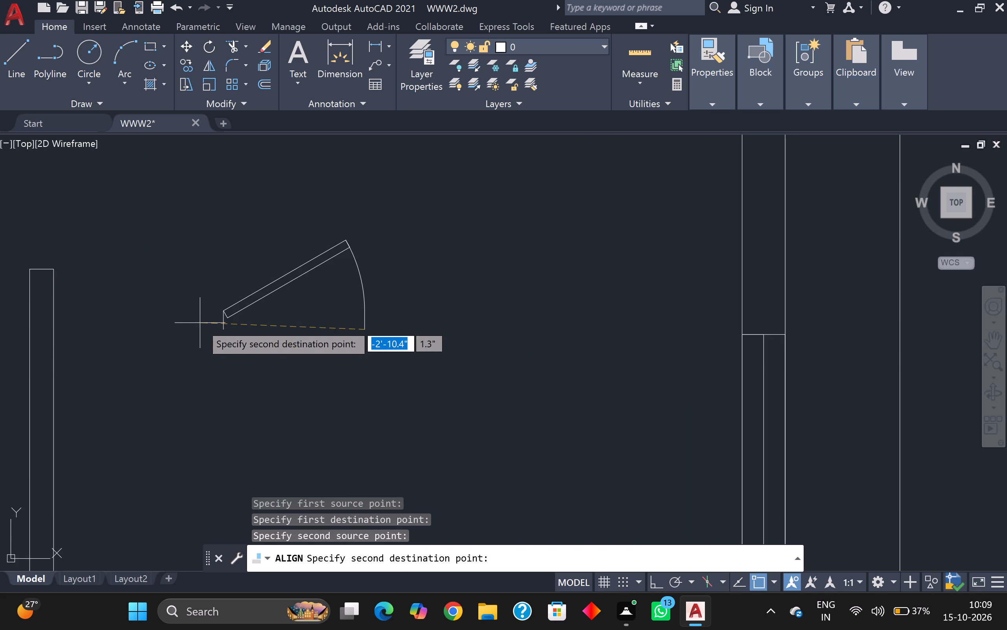
{"action": "middle_click_drag", "start_coordinate": [198, 321], "coordinate": [275, 399]}
{"action": "scroll", "coordinate": [243, 365], "scroll_direction": "down", "scroll_amount": 1}
{"action": "scroll", "coordinate": [241, 377], "scroll_direction": "up", "scroll_amount": 3}
{"action": "scroll", "coordinate": [166, 375], "scroll_direction": "down", "scroll_amount": 1}
{"action": "middle_click_drag", "start_coordinate": [167, 375], "coordinate": [418, 372]}
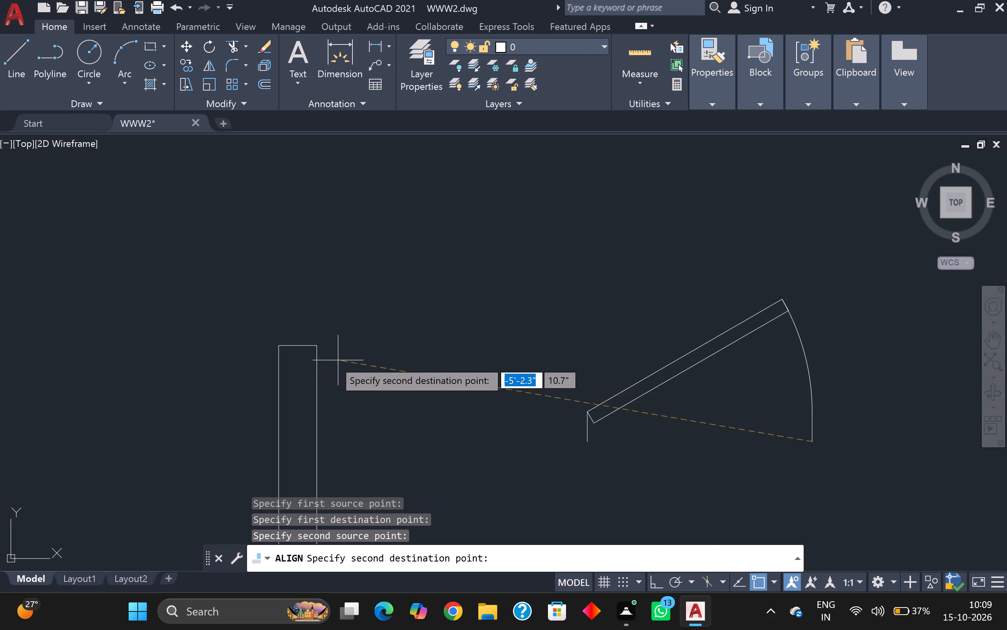
{"action": "scroll", "coordinate": [332, 358], "scroll_direction": "up", "scroll_amount": 1}
{"action": "scroll", "coordinate": [306, 339], "scroll_direction": "up", "scroll_amount": 1}
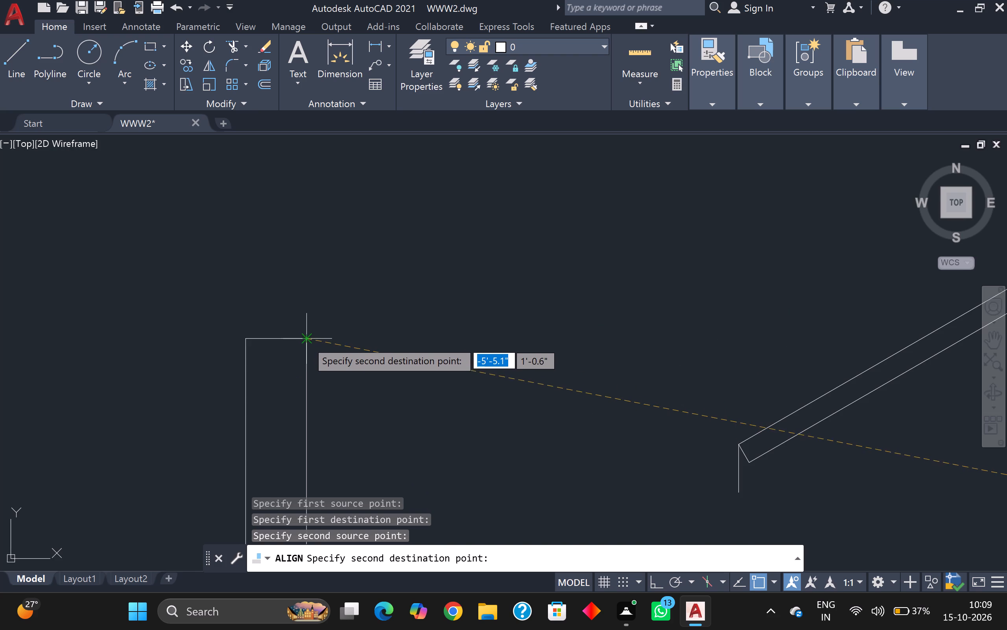
{"action": "scroll", "coordinate": [306, 340], "scroll_direction": "up", "scroll_amount": 6}
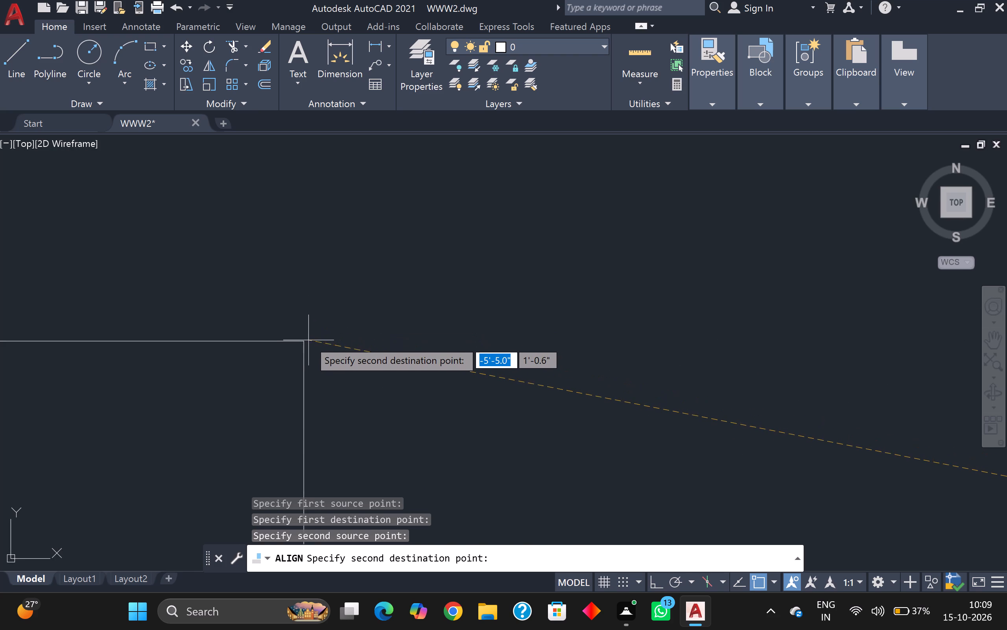
{"action": "left_click", "coordinate": [308, 339]}
{"action": "scroll", "coordinate": [423, 315], "scroll_direction": "down", "scroll_amount": 6}
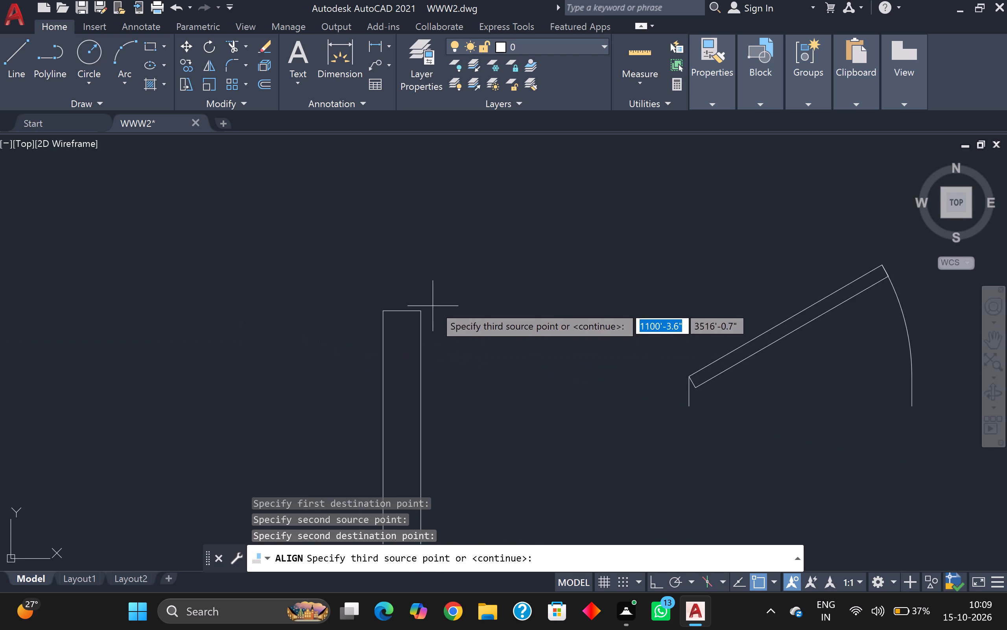
{"action": "scroll", "coordinate": [528, 293], "scroll_direction": "down", "scroll_amount": 5}
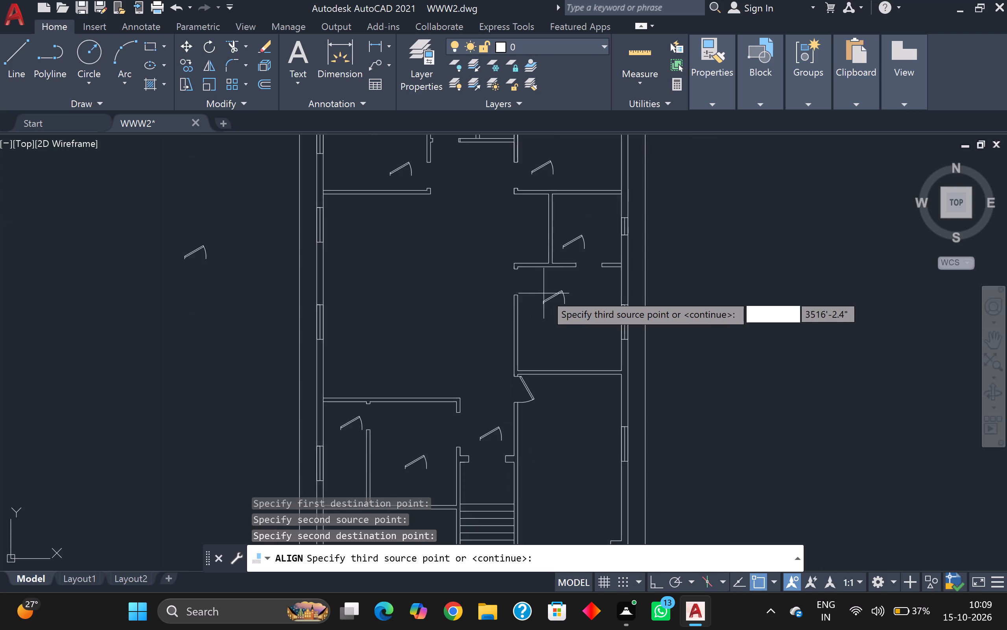
{"action": "scroll", "coordinate": [553, 295], "scroll_direction": "up", "scroll_amount": 3}
{"action": "scroll", "coordinate": [580, 285], "scroll_direction": "down", "scroll_amount": 1}
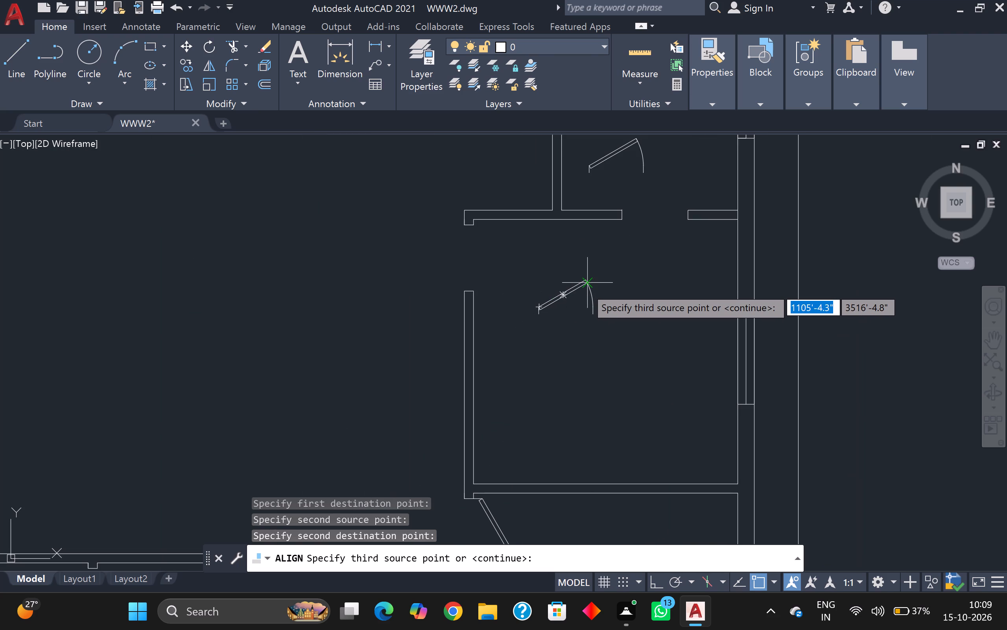
{"action": "key", "text": "Return"}
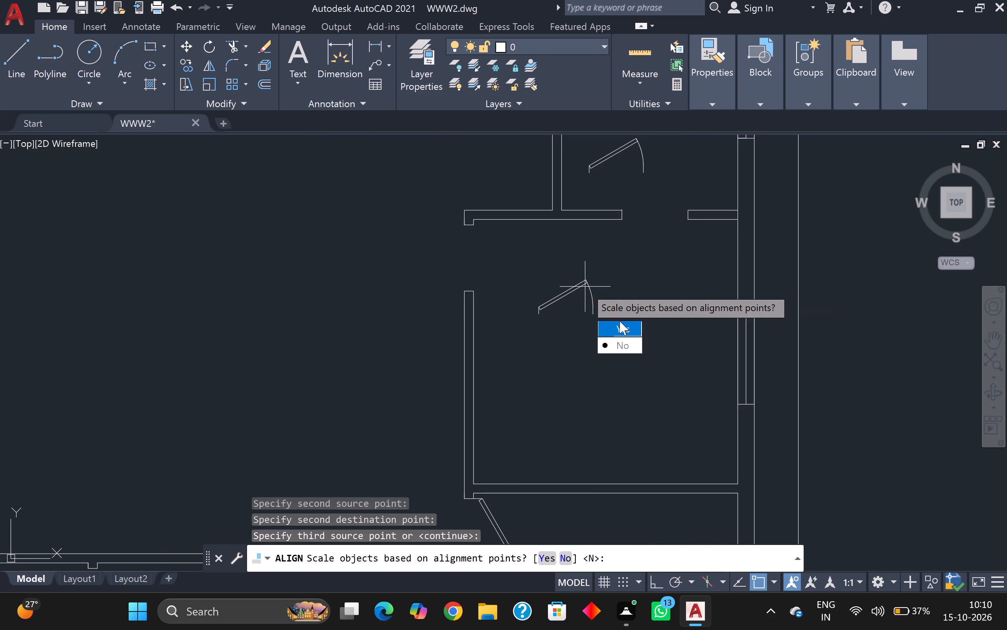
{"action": "left_click_drag", "start_coordinate": [620, 321], "coordinate": [585, 287]}
Align the small east room's door block to the north jamb corners of its south wall opening, hinged at the west jamb, scaling it to fit.
{"action": "scroll", "coordinate": [588, 282], "scroll_direction": "down", "scroll_amount": 1}
{"action": "middle_click_drag", "start_coordinate": [606, 278], "coordinate": [596, 293]}
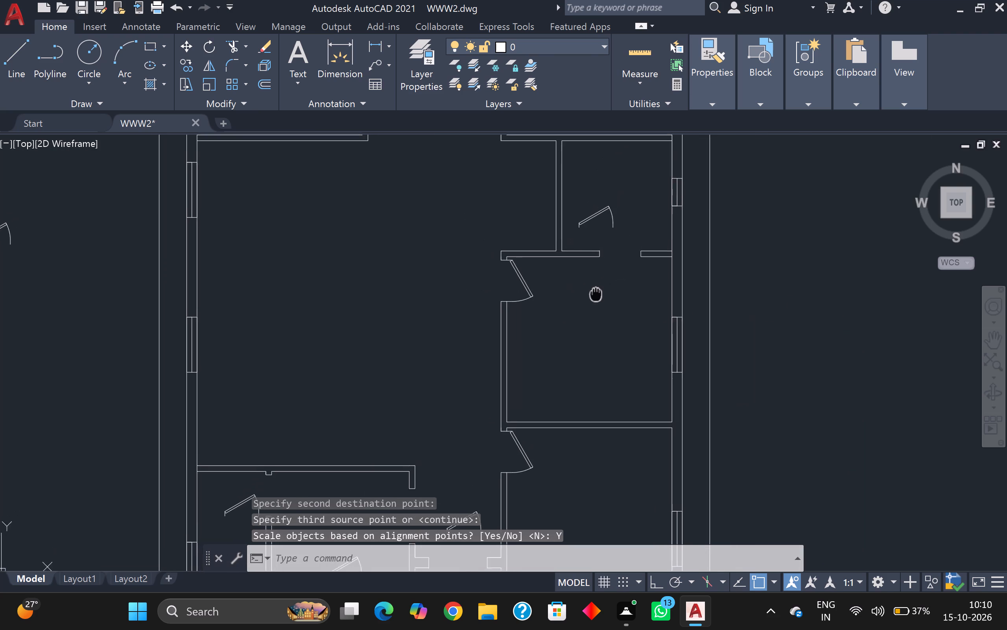
{"action": "middle_click_drag", "start_coordinate": [596, 293], "coordinate": [547, 344]}
{"action": "scroll", "coordinate": [528, 269], "scroll_direction": "up", "scroll_amount": 1}
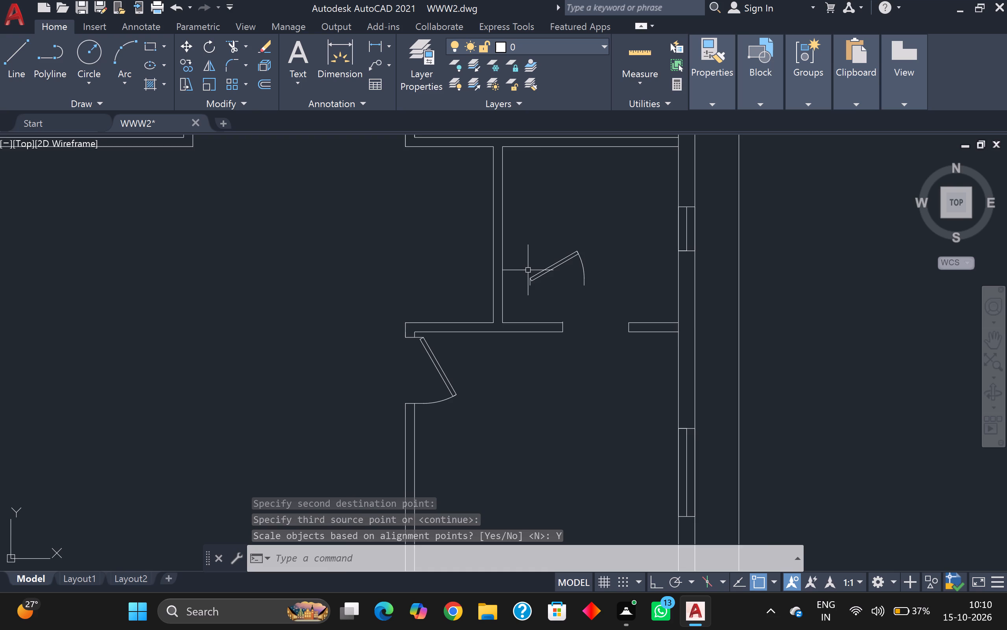
{"action": "scroll", "coordinate": [530, 273], "scroll_direction": "up", "scroll_amount": 1}
{"action": "left_click", "coordinate": [570, 259]}
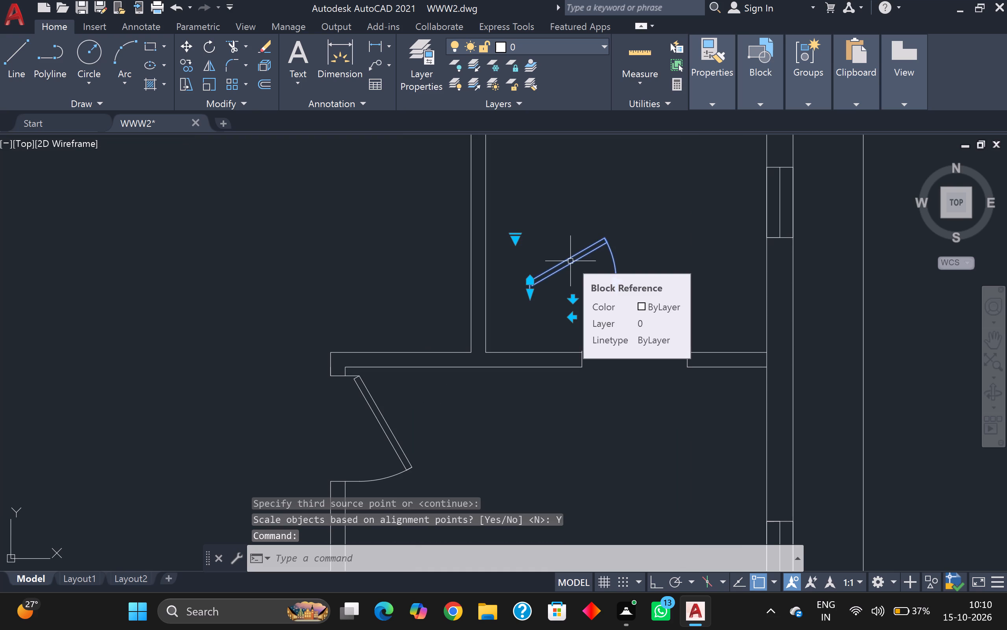
{"action": "type", "text": "al"}
{"action": "key", "text": "Return"}
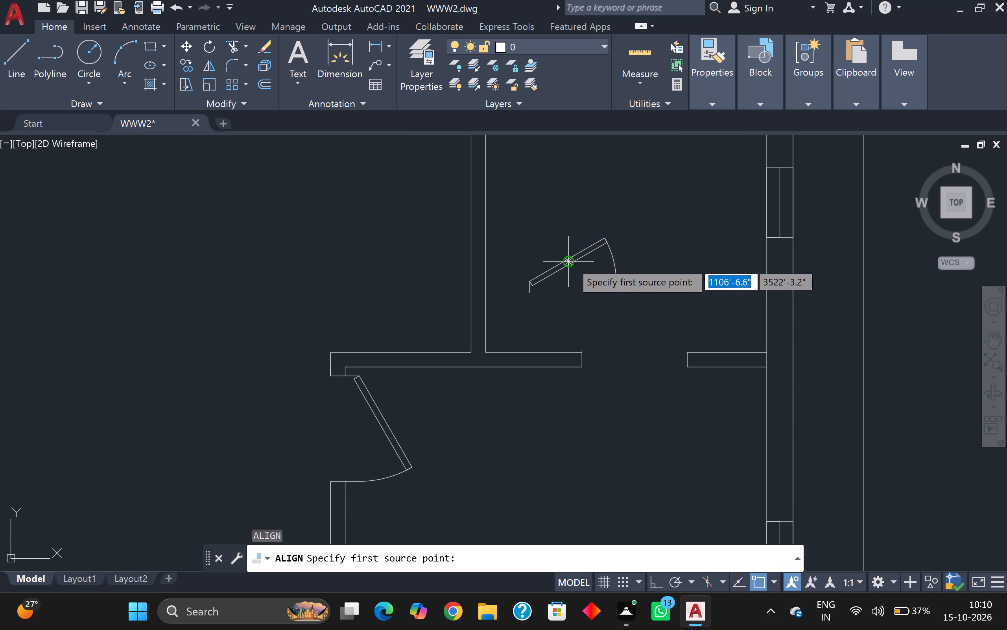
{"action": "scroll", "coordinate": [583, 277], "scroll_direction": "up", "scroll_amount": 1}
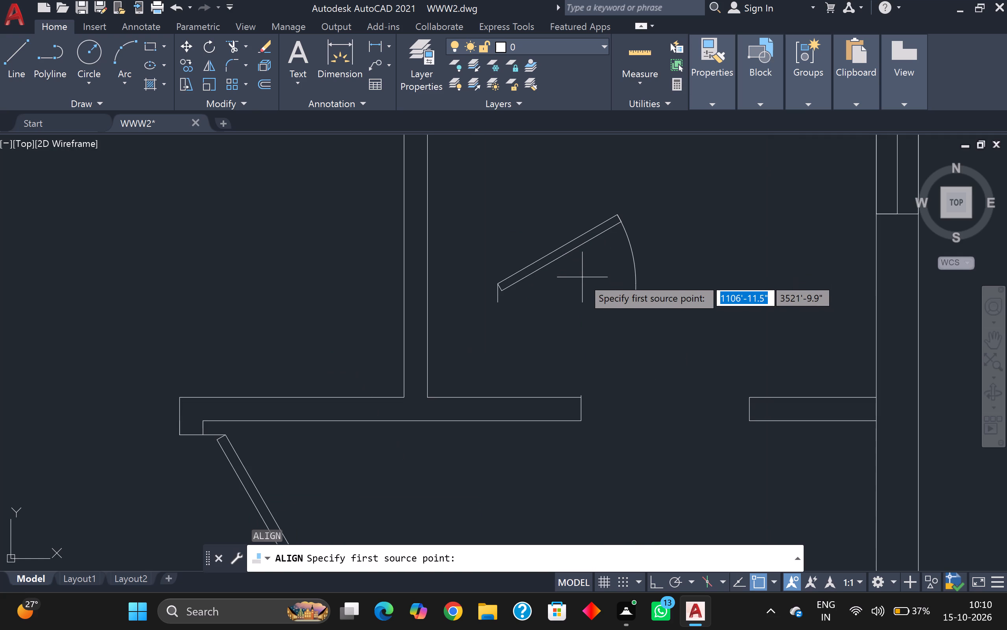
{"action": "left_click", "coordinate": [502, 302]}
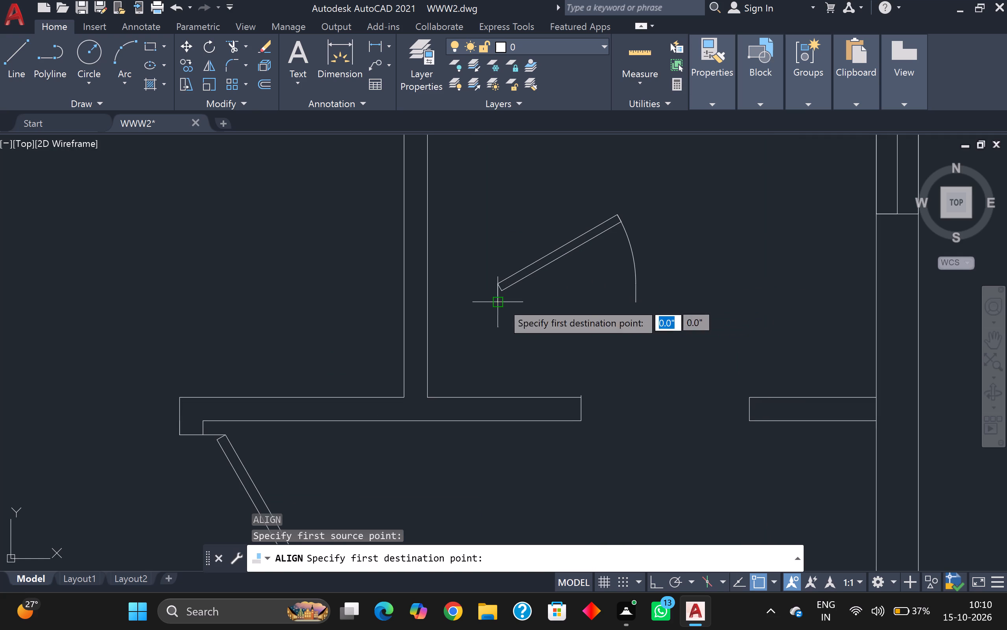
{"action": "scroll", "coordinate": [579, 406], "scroll_direction": "up", "scroll_amount": 2}
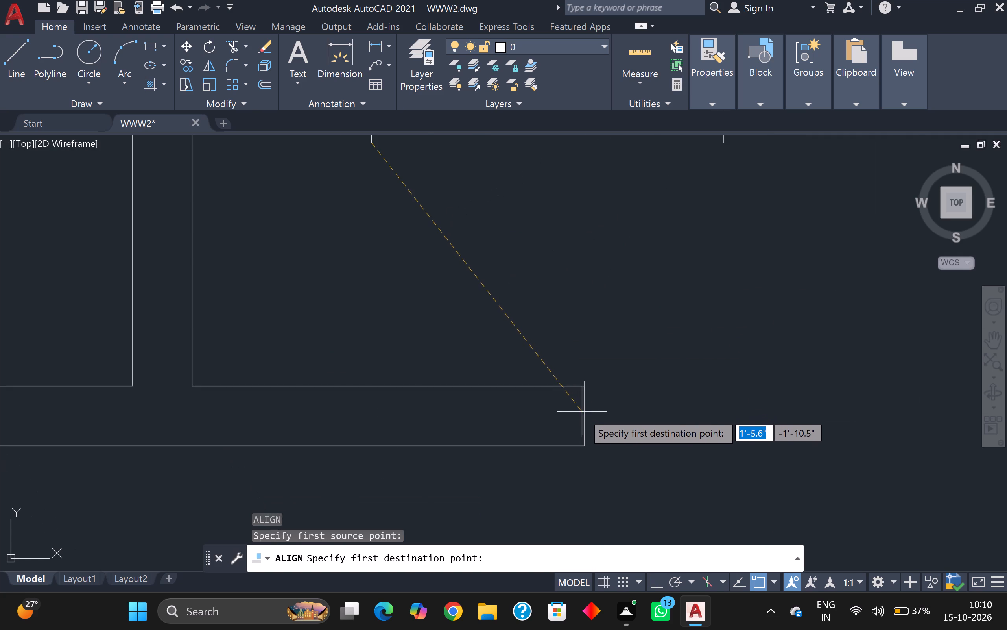
{"action": "scroll", "coordinate": [583, 377], "scroll_direction": "up", "scroll_amount": 4}
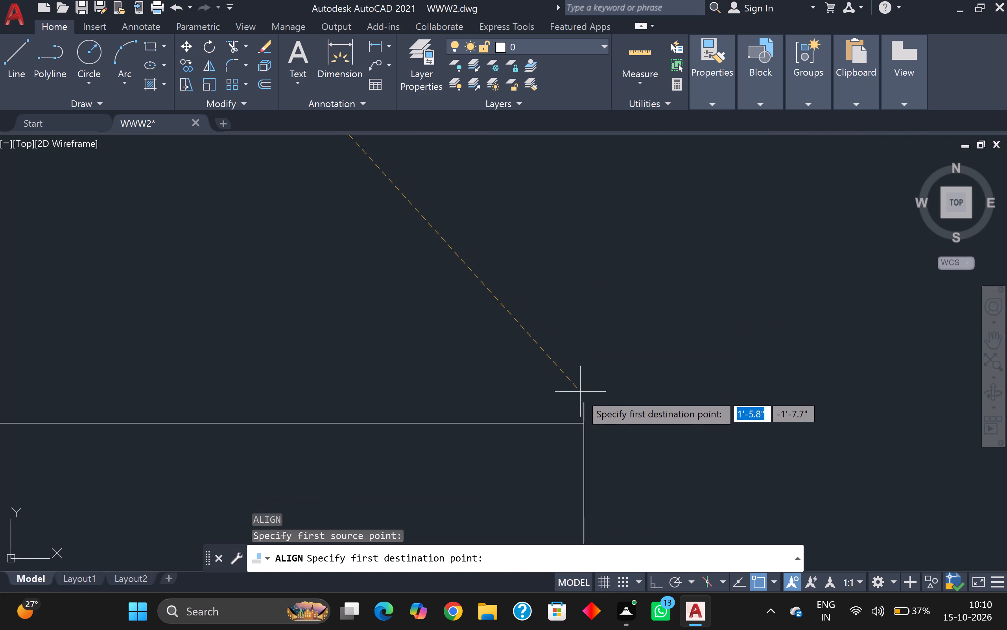
{"action": "left_click", "coordinate": [583, 403]}
{"action": "scroll", "coordinate": [599, 372], "scroll_direction": "down", "scroll_amount": 3}
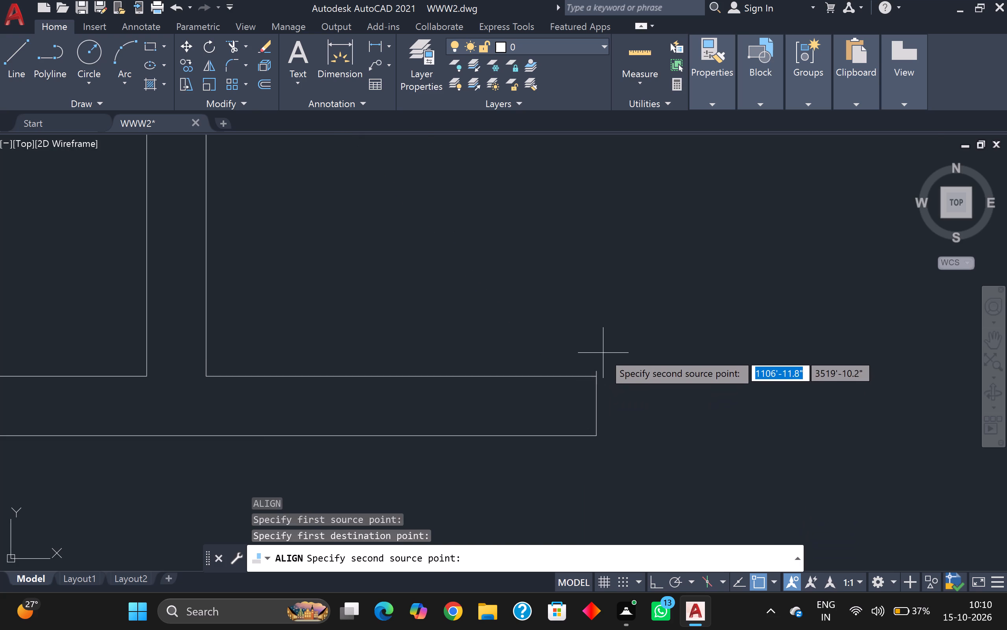
{"action": "scroll", "coordinate": [606, 351], "scroll_direction": "down", "scroll_amount": 2}
{"action": "middle_click_drag", "start_coordinate": [636, 331], "coordinate": [474, 358]}
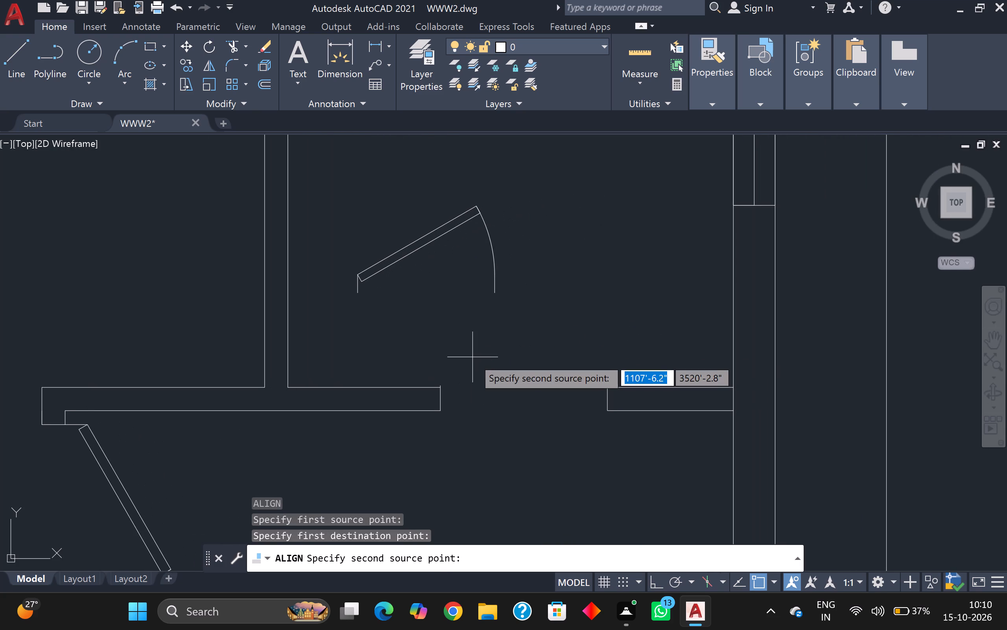
{"action": "scroll", "coordinate": [501, 316], "scroll_direction": "up", "scroll_amount": 2}
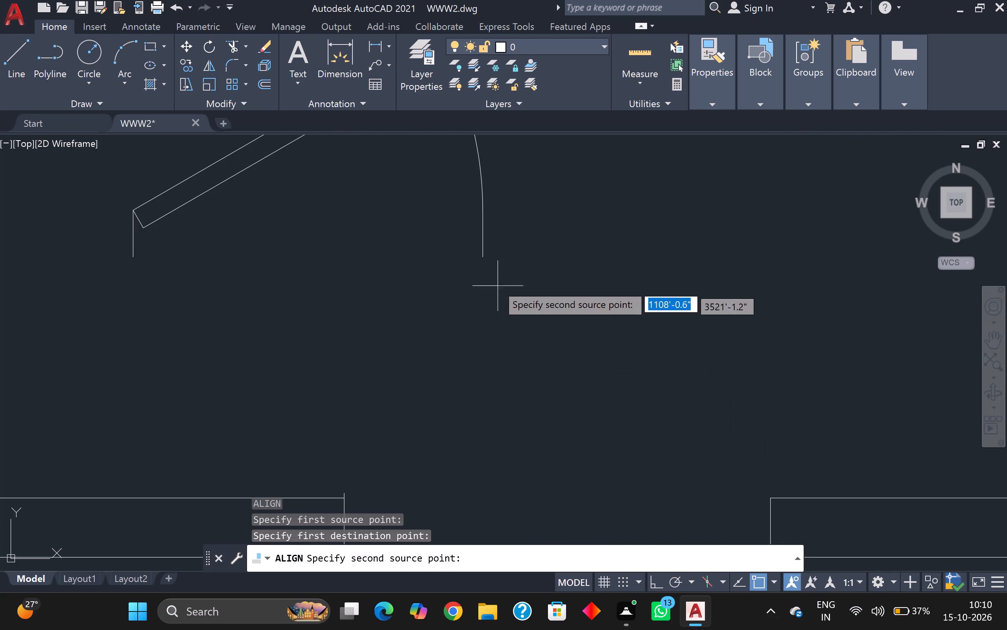
{"action": "left_click", "coordinate": [482, 258]}
{"action": "middle_click_drag", "start_coordinate": [683, 434], "coordinate": [495, 282]}
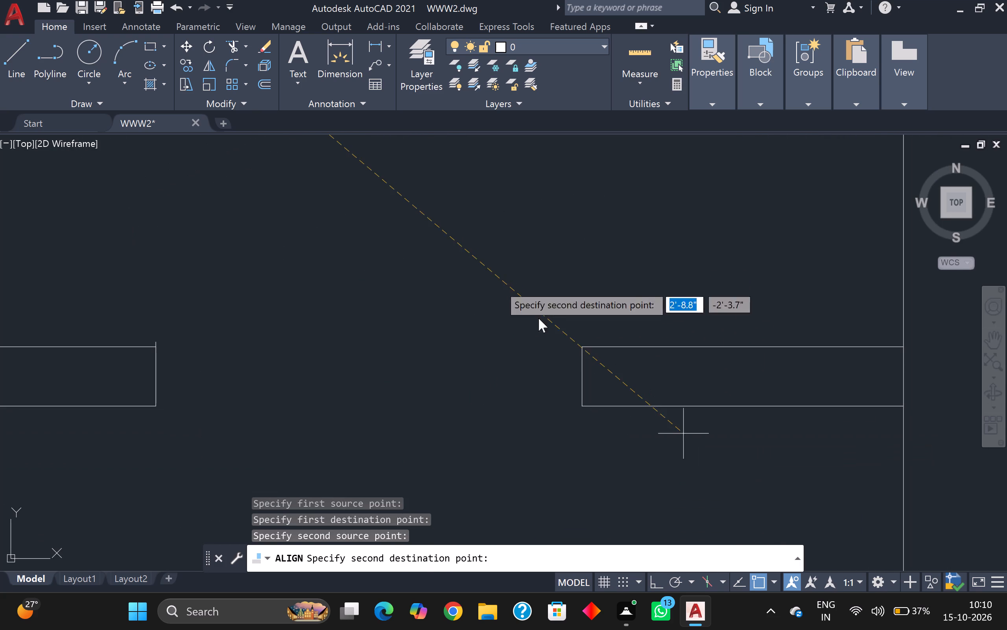
{"action": "scroll", "coordinate": [571, 345], "scroll_direction": "up", "scroll_amount": 2}
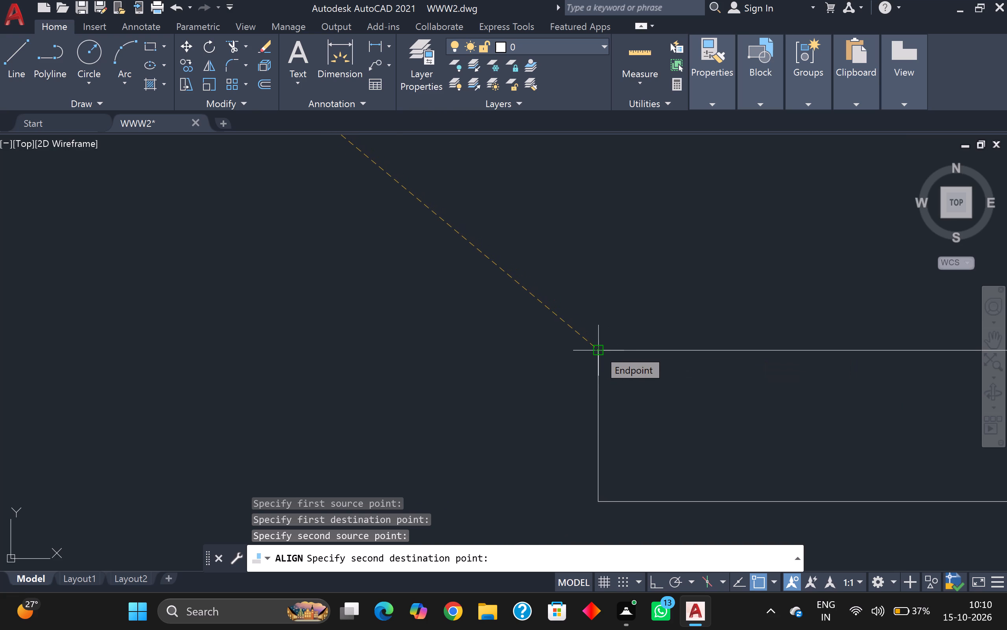
{"action": "left_click", "coordinate": [598, 349]}
{"action": "scroll", "coordinate": [582, 325], "scroll_direction": "down", "scroll_amount": 5}
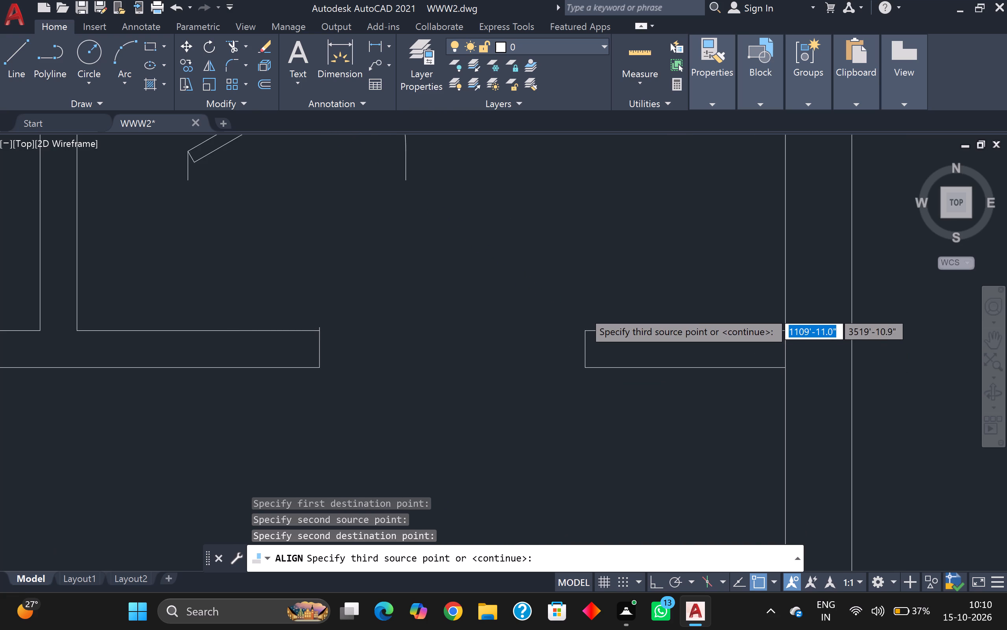
{"action": "key", "text": "Return"}
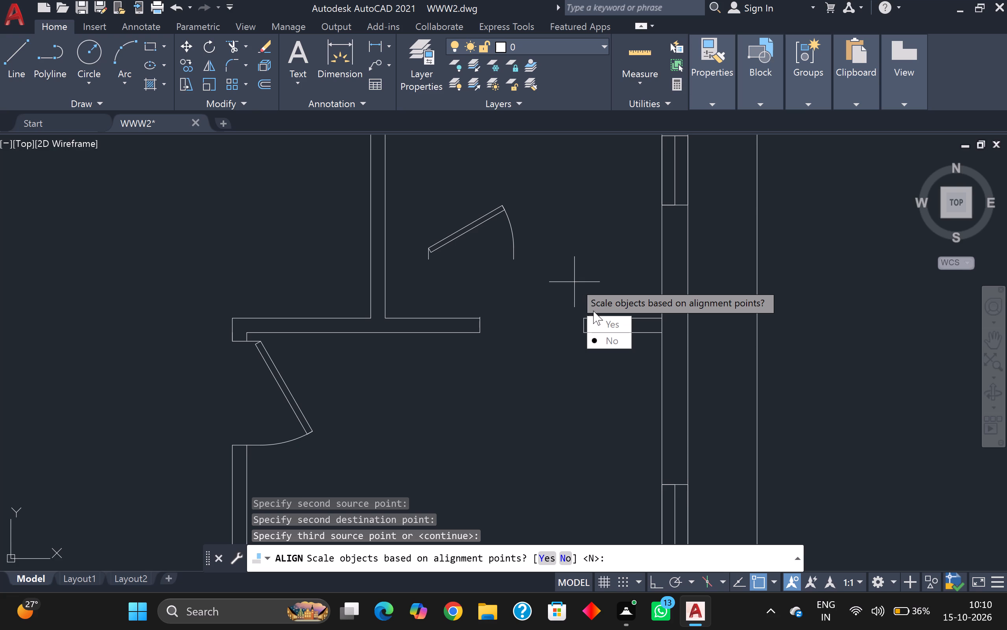
{"action": "left_click_drag", "start_coordinate": [600, 316], "coordinate": [574, 282]}
{"action": "left_click", "coordinate": [524, 226]}
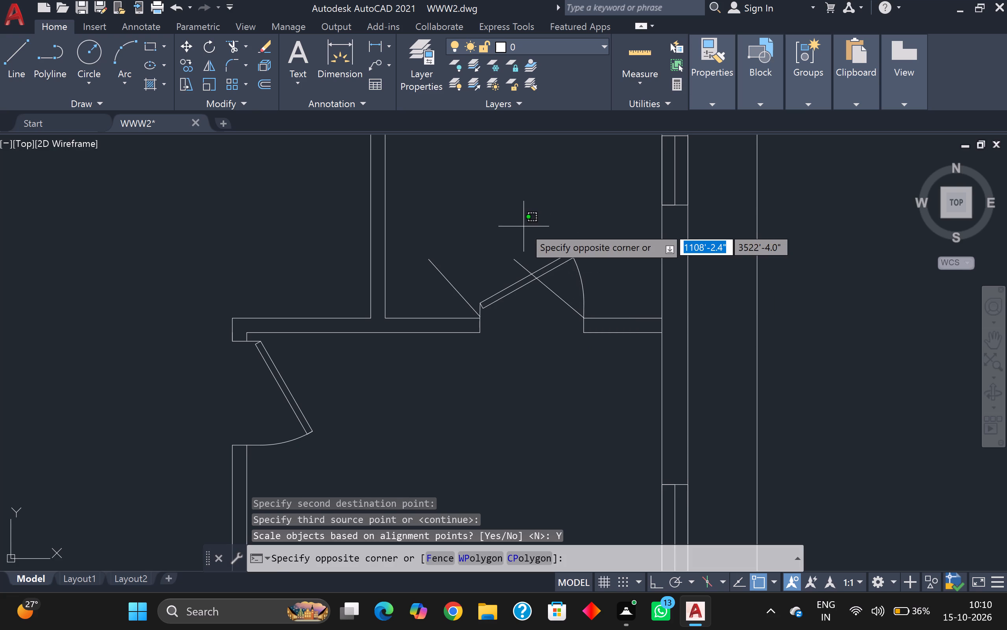
{"action": "middle_click", "coordinate": [524, 226]}
{"action": "scroll", "coordinate": [525, 226], "scroll_direction": "down", "scroll_amount": 4}
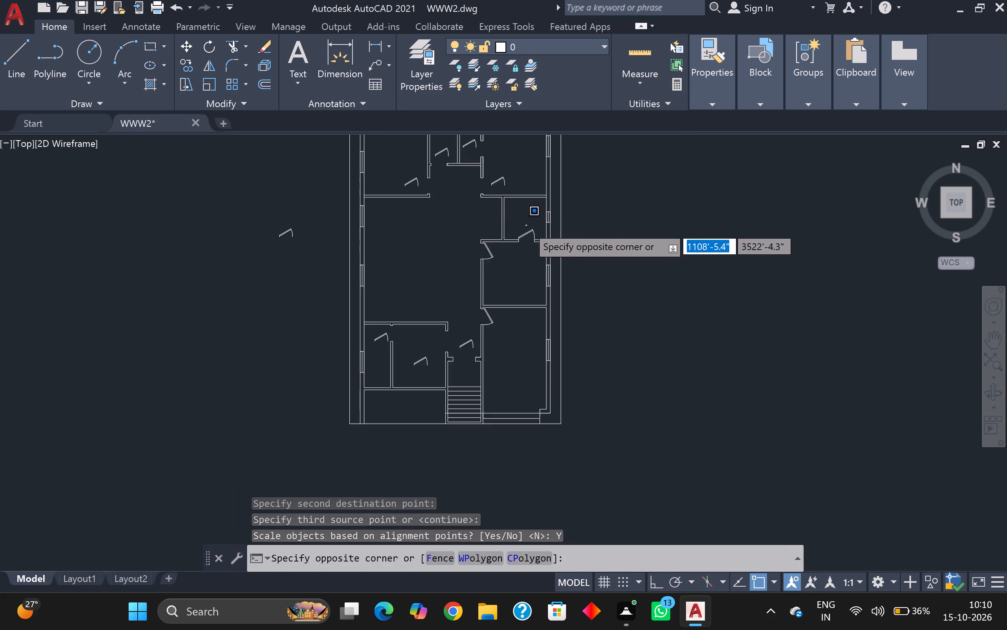
{"action": "scroll", "coordinate": [457, 226], "scroll_direction": "up", "scroll_amount": 1}
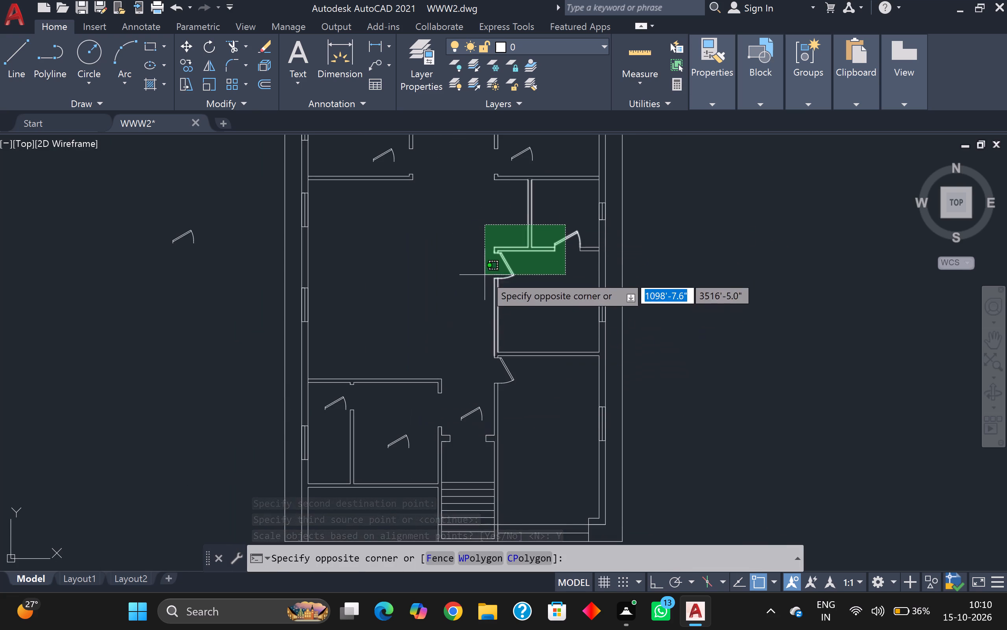
{"action": "left_click", "coordinate": [558, 219]}
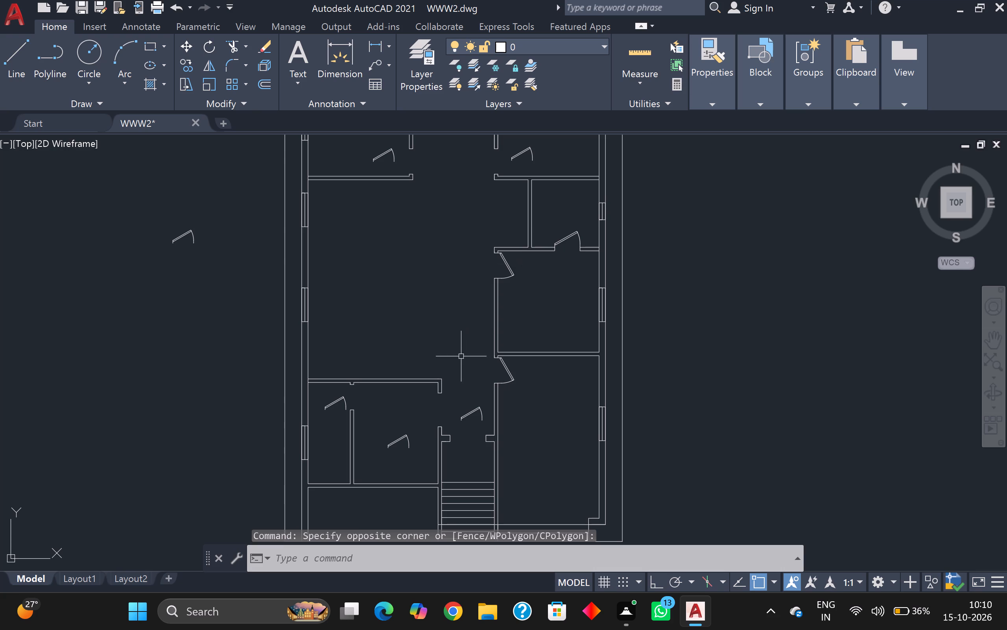
Align the passage's door block to the north jamb corners of the opening just above the stairs, hinged at the west jamb, scaling it to fit.
{"action": "middle_click_drag", "start_coordinate": [471, 360], "coordinate": [457, 268]}
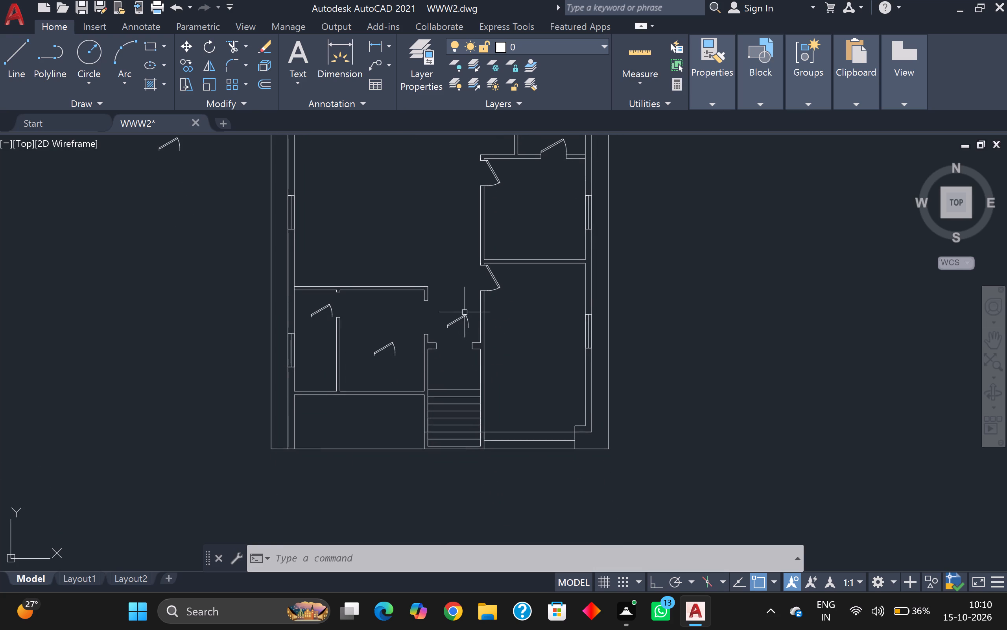
{"action": "left_click", "coordinate": [457, 321]}
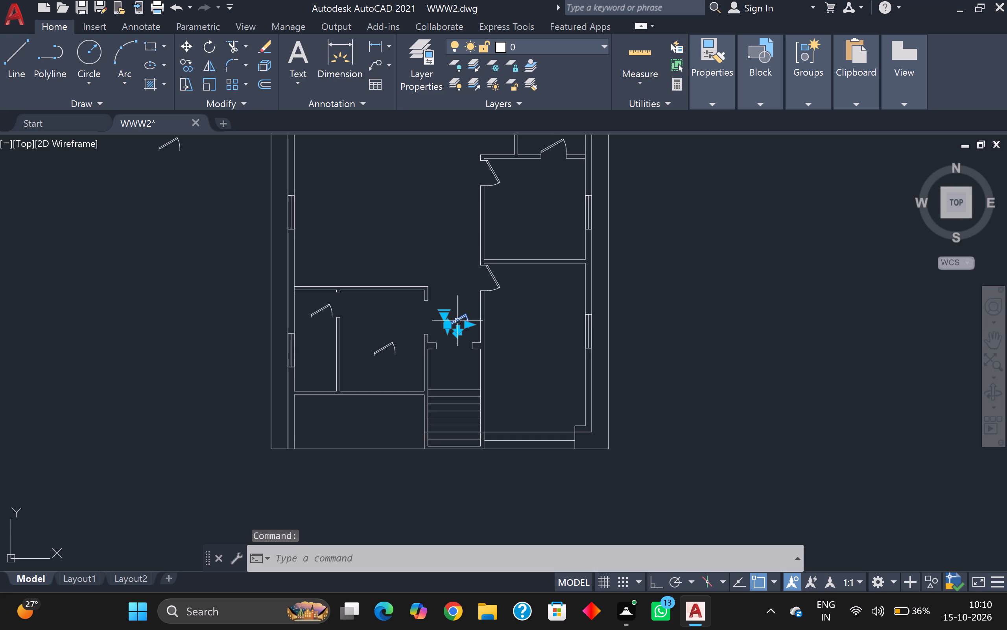
{"action": "type", "text": "al"}
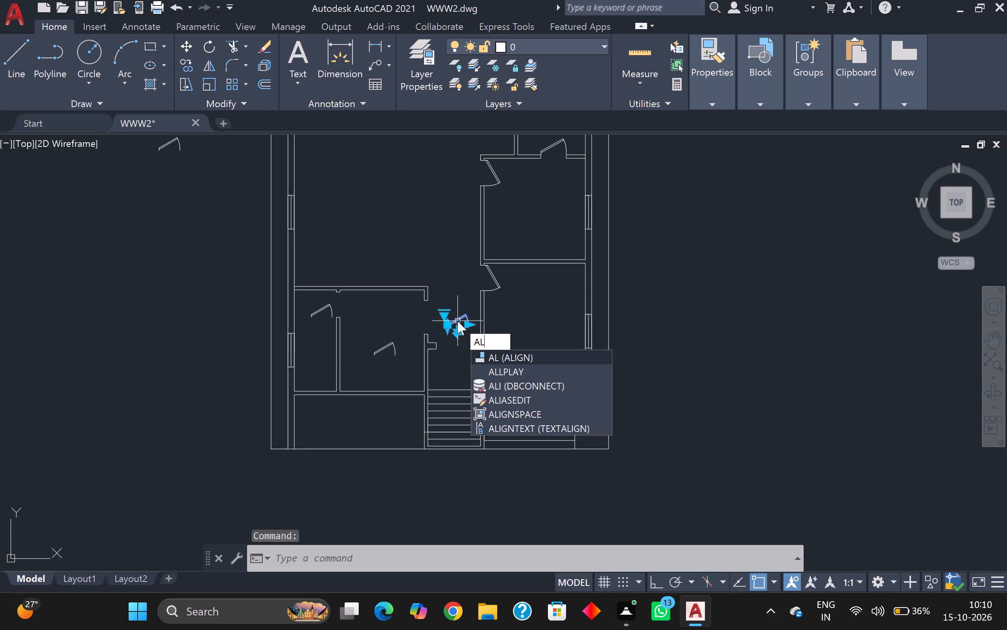
{"action": "key", "text": "Return"}
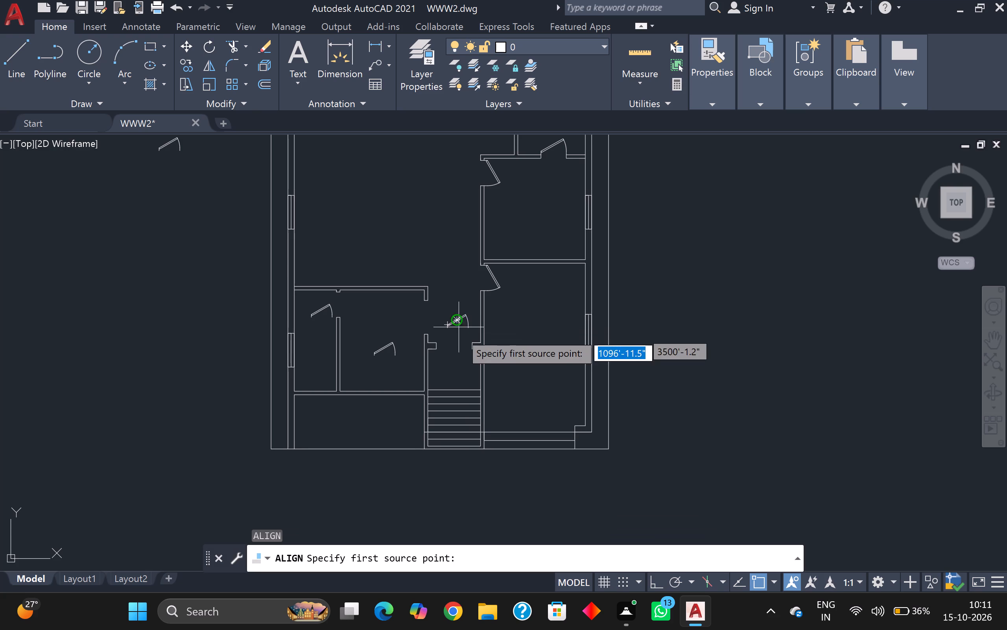
{"action": "scroll", "coordinate": [449, 360], "scroll_direction": "up", "scroll_amount": 2}
{"action": "scroll", "coordinate": [426, 246], "scroll_direction": "up", "scroll_amount": 1}
{"action": "scroll", "coordinate": [445, 283], "scroll_direction": "up", "scroll_amount": 1}
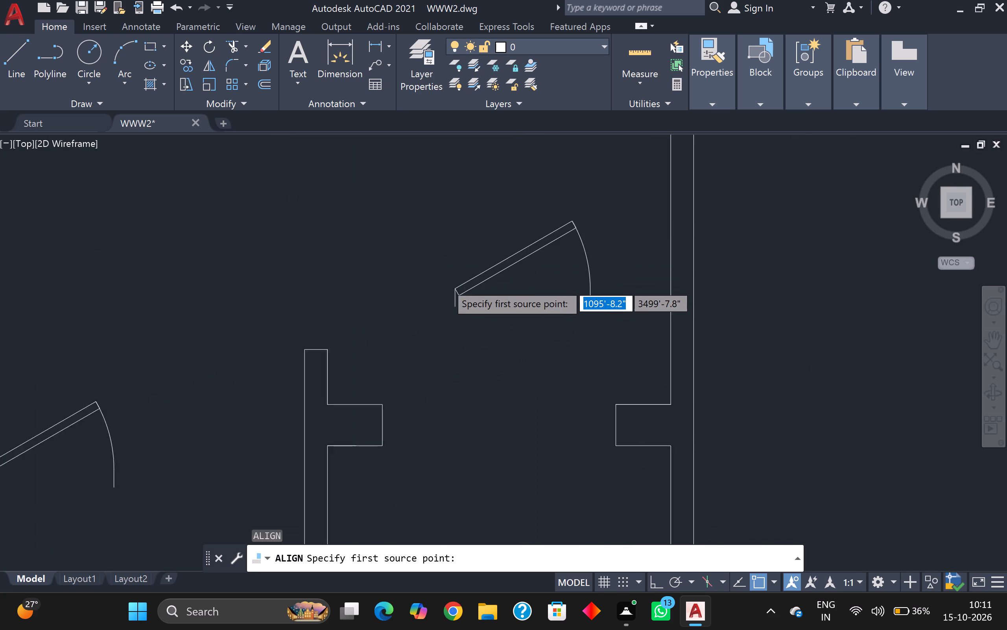
{"action": "scroll", "coordinate": [445, 283], "scroll_direction": "up", "scroll_amount": 1}
{"action": "left_click", "coordinate": [461, 320]}
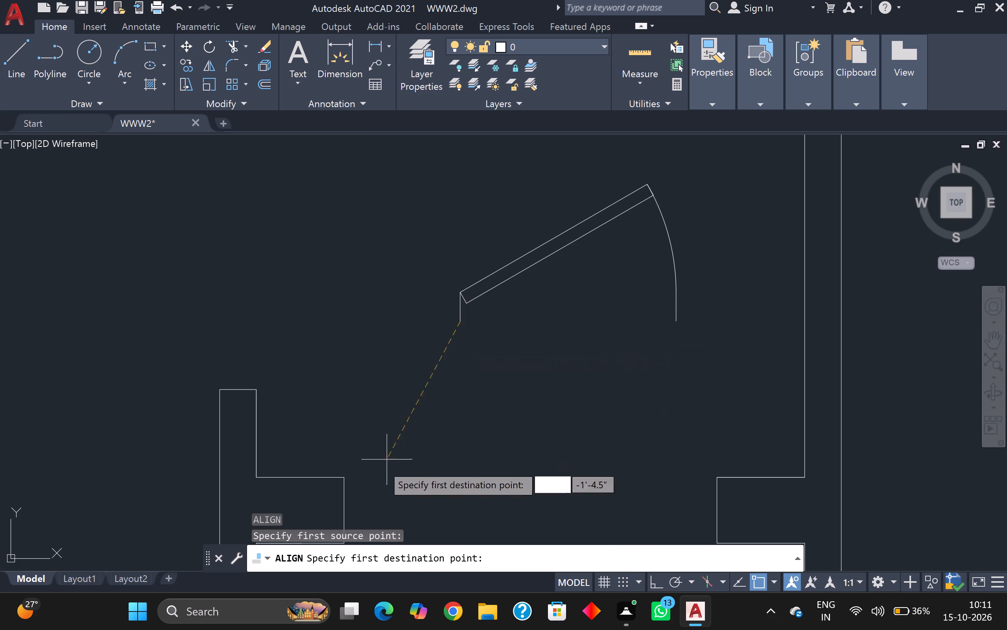
{"action": "left_click", "coordinate": [345, 476]}
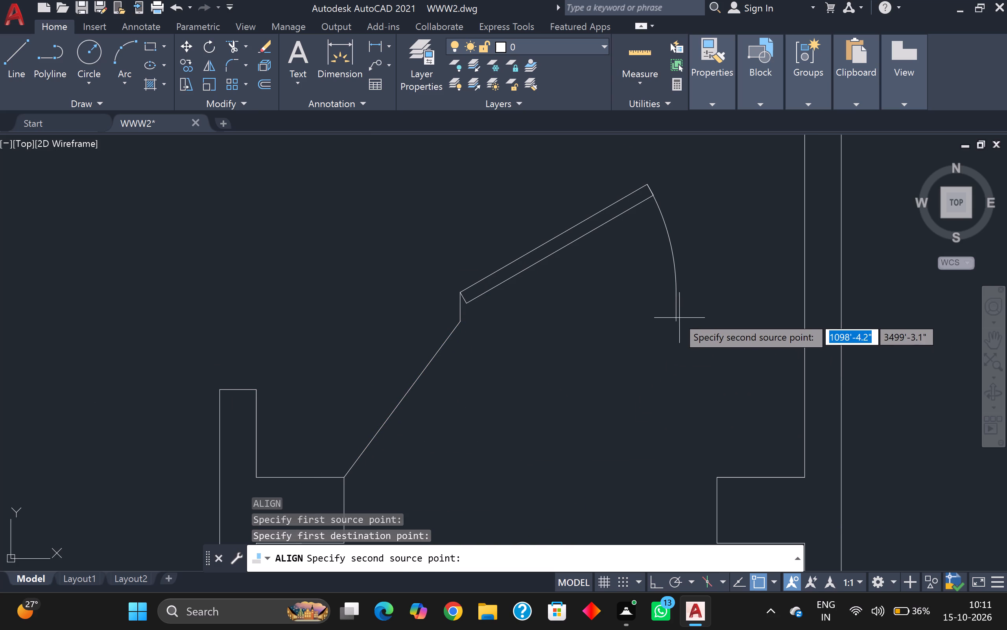
{"action": "left_click", "coordinate": [673, 320]}
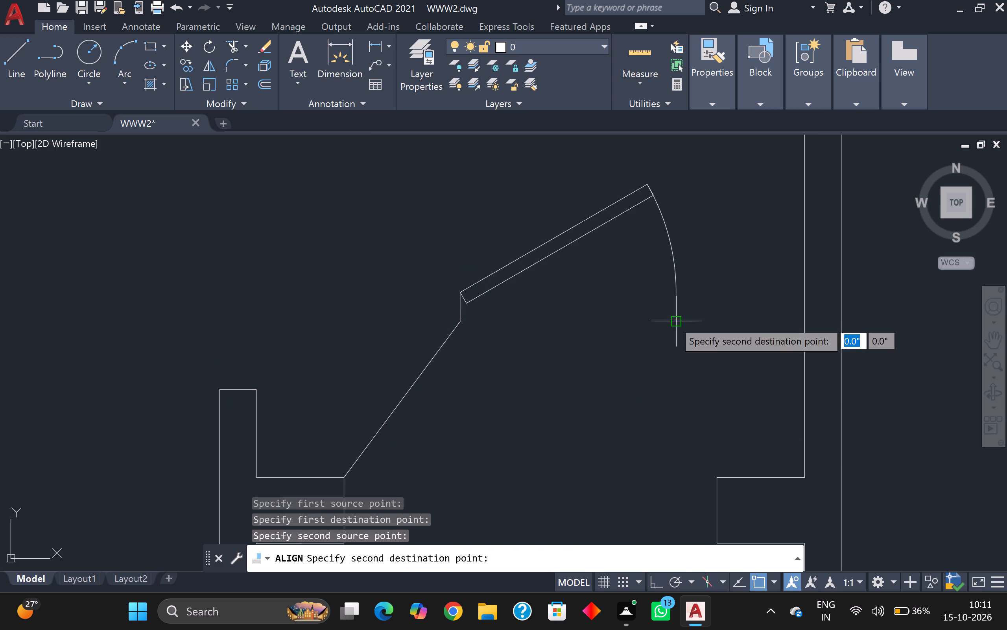
{"action": "left_click", "coordinate": [721, 477]}
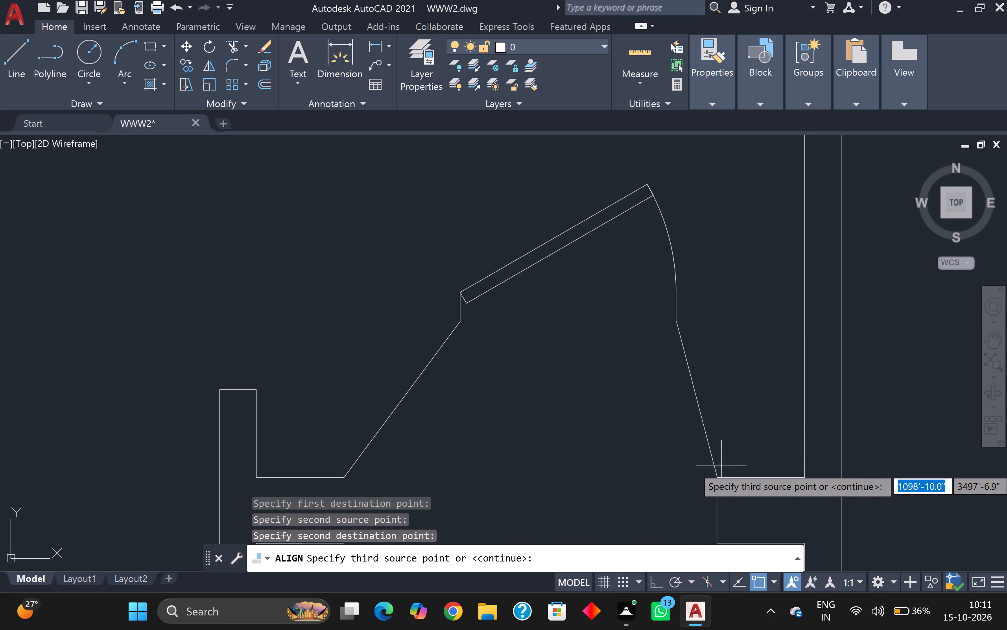
{"action": "key", "text": "Return"}
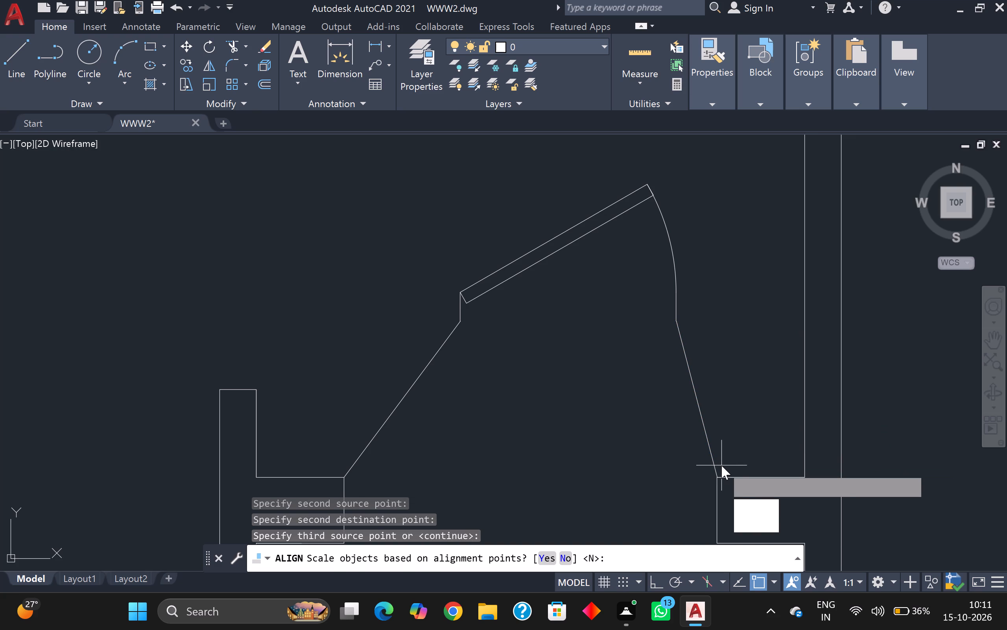
{"action": "left_click_drag", "start_coordinate": [755, 507], "coordinate": [721, 465]}
Align the door block in the southwest room beside the stairs to its east wall opening, hinged at the north jamb's inner corner, scaling it to fit.
{"action": "scroll", "coordinate": [684, 369], "scroll_direction": "down", "scroll_amount": 7}
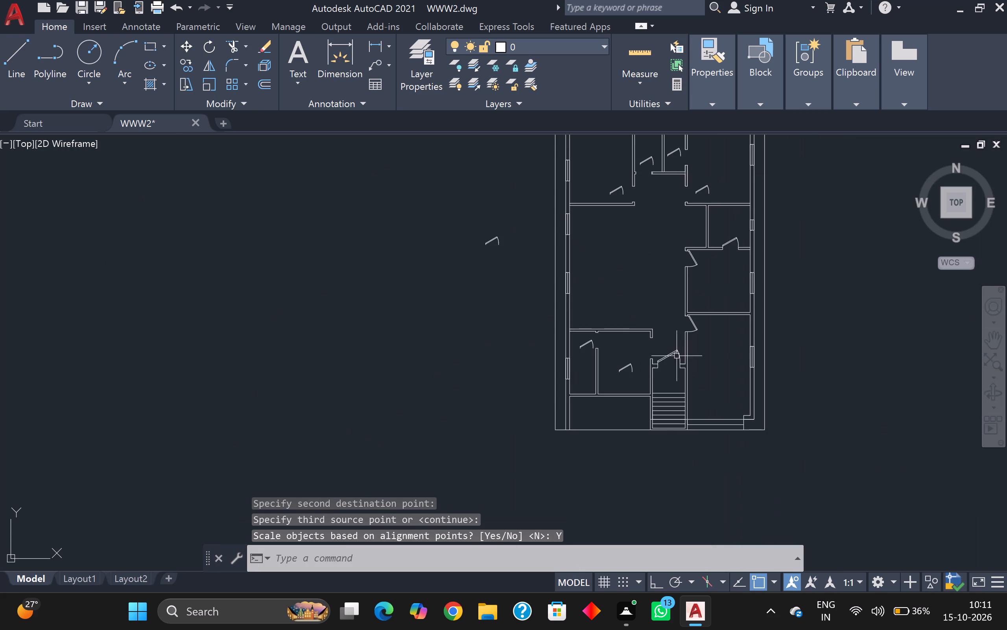
{"action": "scroll", "coordinate": [628, 354], "scroll_direction": "up", "scroll_amount": 1}
{"action": "middle_click_drag", "start_coordinate": [627, 354], "coordinate": [644, 326]}
{"action": "scroll", "coordinate": [644, 327], "scroll_direction": "up", "scroll_amount": 3}
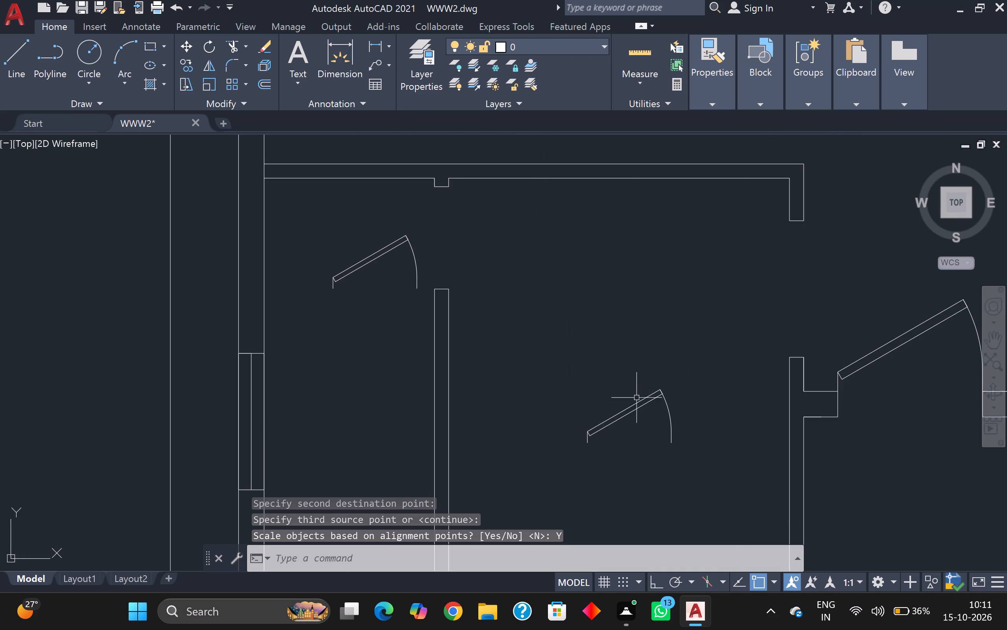
{"action": "left_click", "coordinate": [636, 404]}
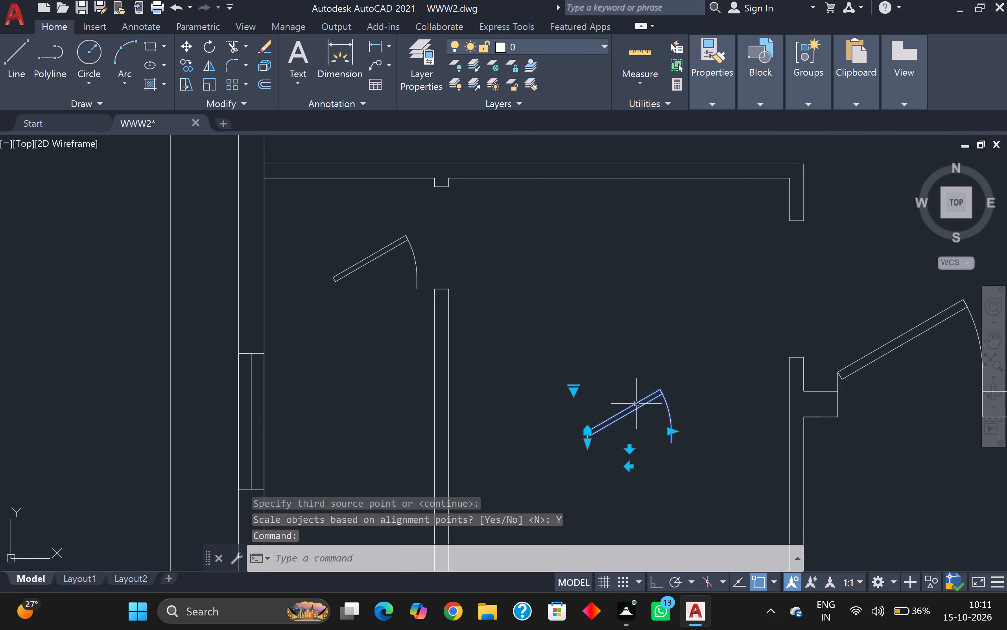
{"action": "key", "text": "a"}
{"action": "key", "text": "l"}
{"action": "key", "text": "Return"}
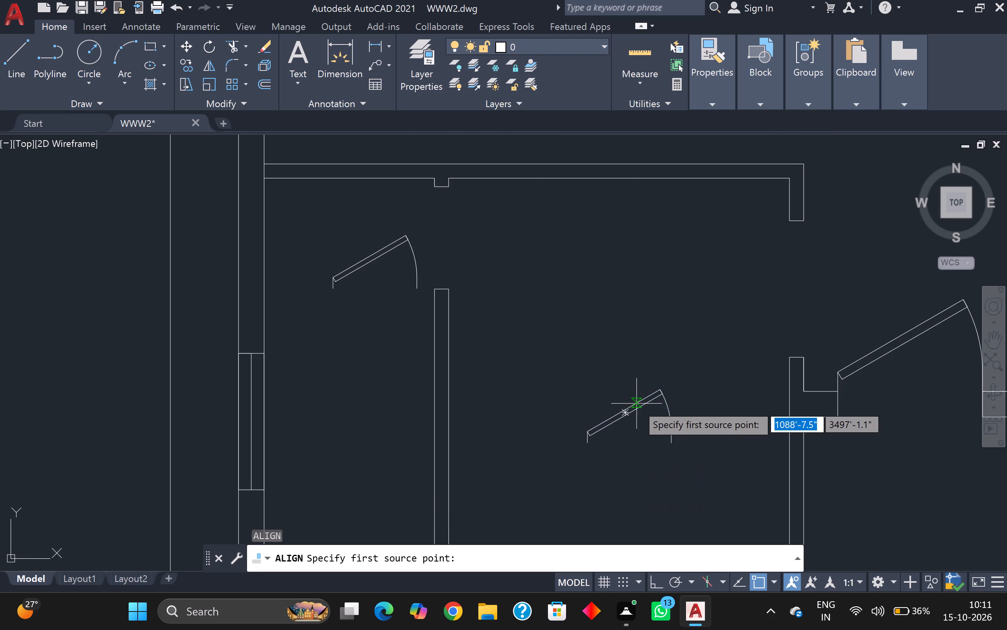
{"action": "left_click", "coordinate": [593, 448]}
{"action": "scroll", "coordinate": [786, 283], "scroll_direction": "up", "scroll_amount": 2}
{"action": "scroll", "coordinate": [780, 262], "scroll_direction": "down", "scroll_amount": 2}
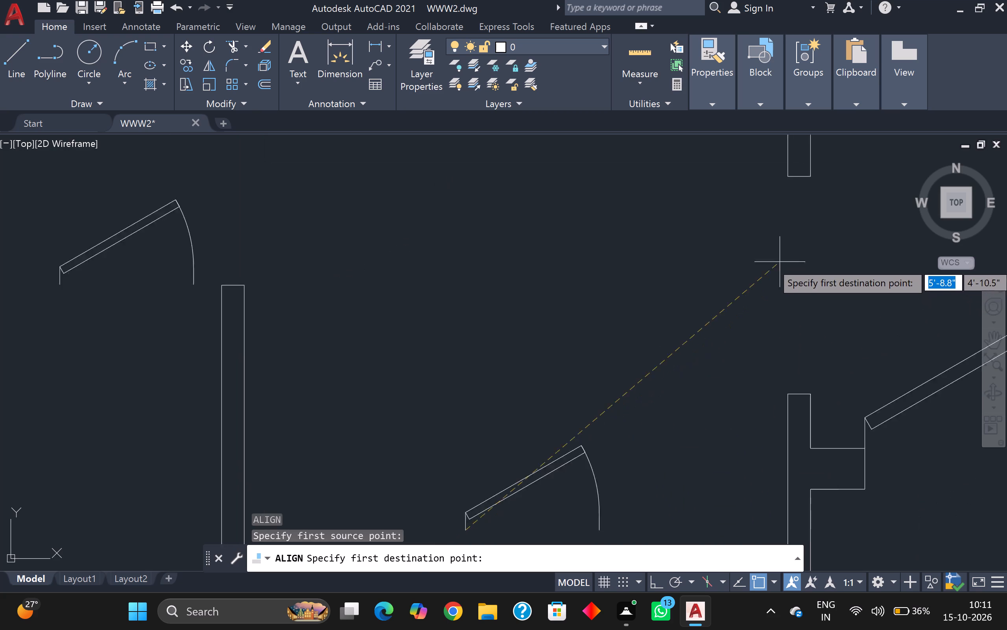
{"action": "middle_click_drag", "start_coordinate": [780, 262], "coordinate": [736, 336]}
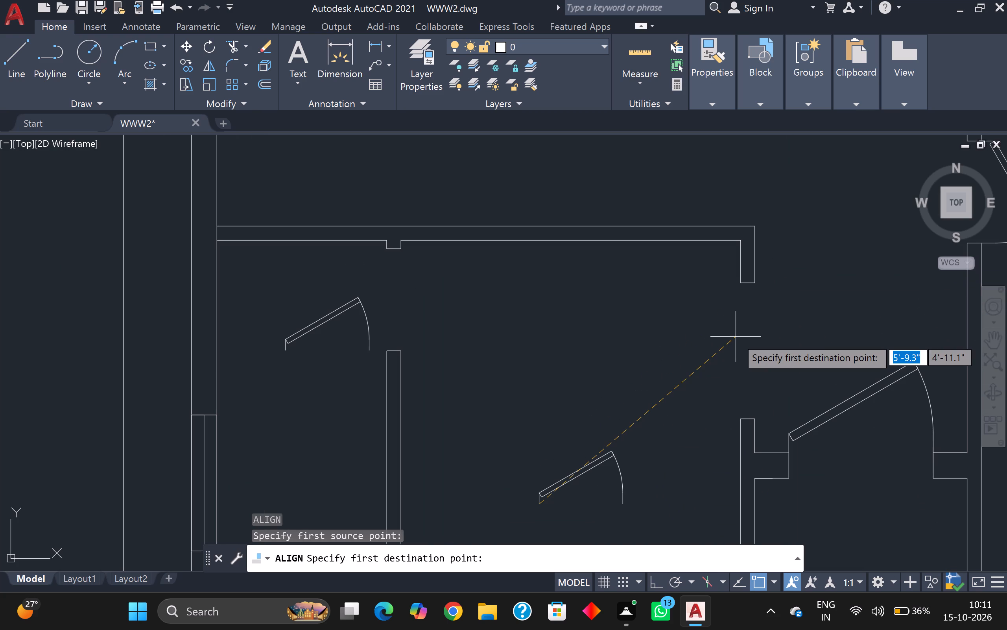
{"action": "left_click", "coordinate": [741, 284]}
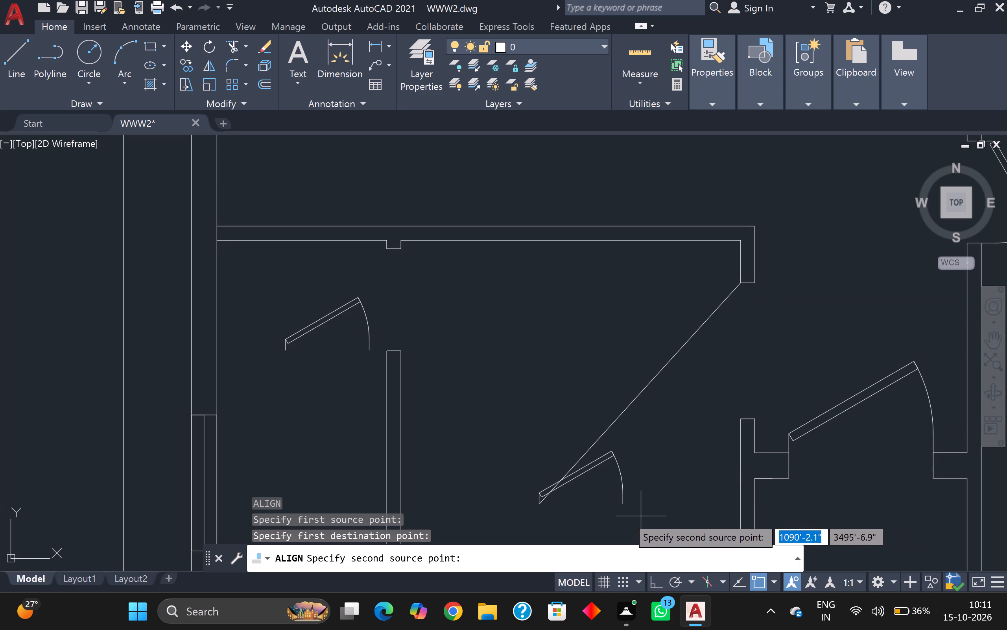
{"action": "left_click", "coordinate": [623, 504]}
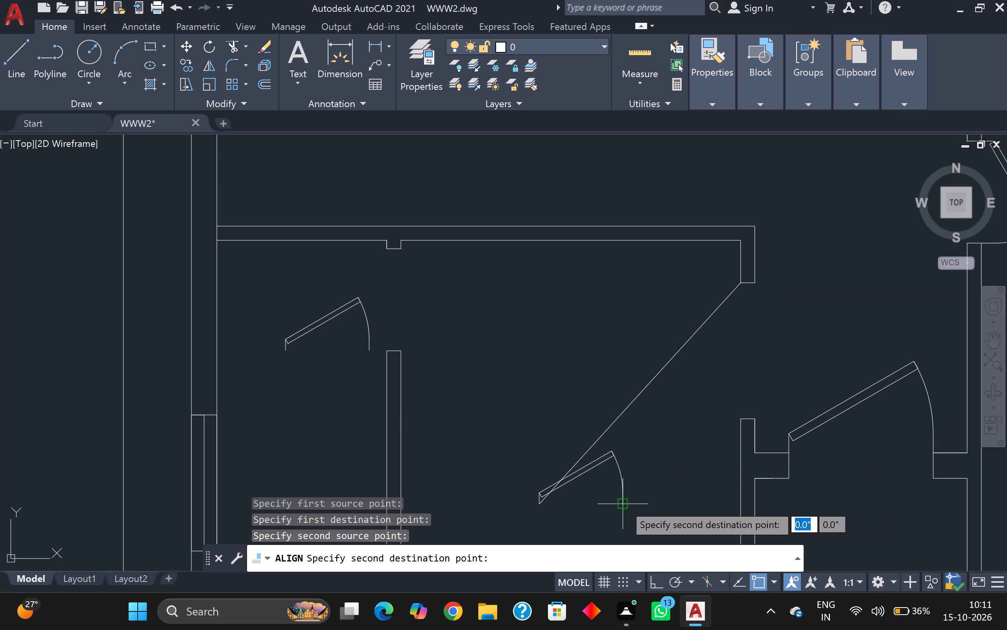
{"action": "left_click", "coordinate": [742, 420]}
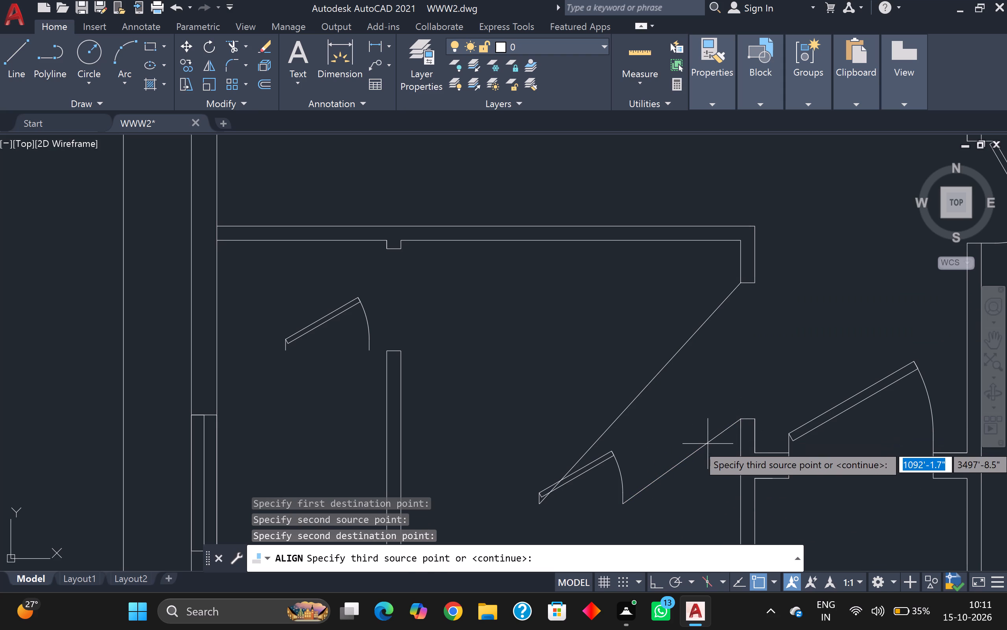
{"action": "key", "text": "Return"}
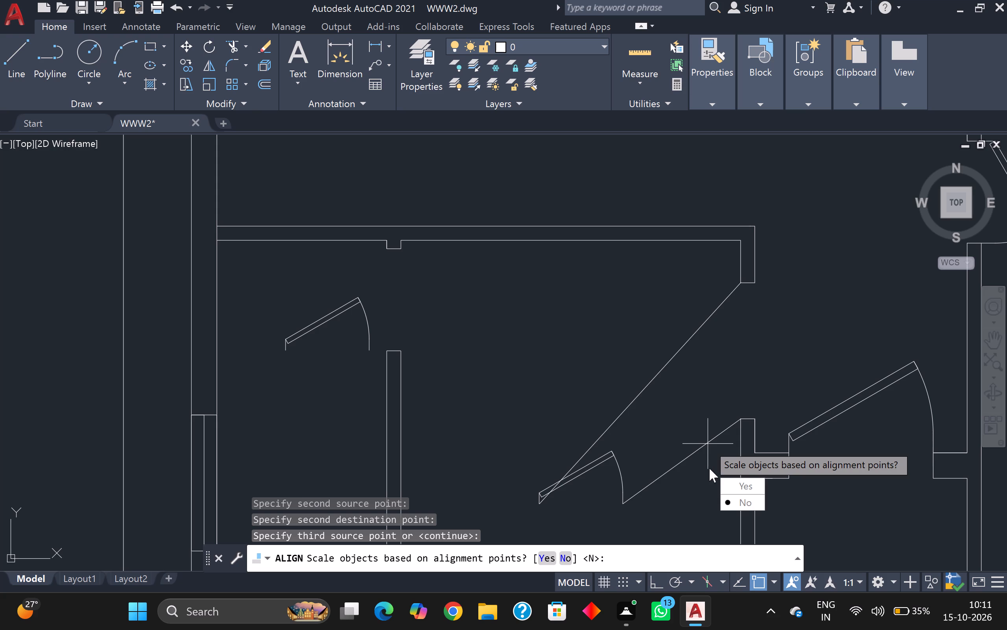
{"action": "left_click_drag", "start_coordinate": [727, 480], "coordinate": [708, 444]}
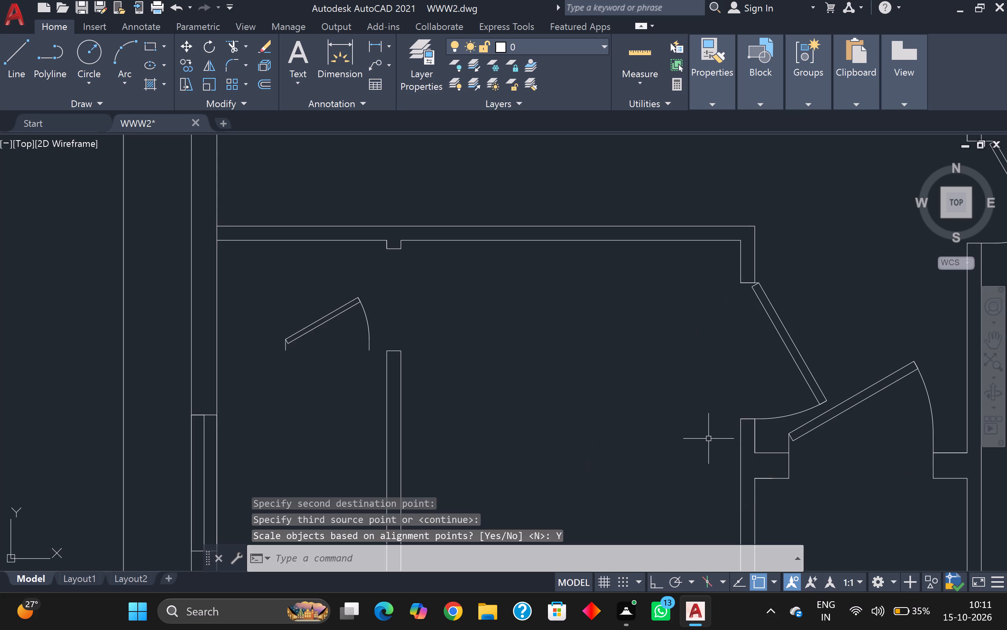
Flip that door block across the east wall so its leaf swings west into the room.
{"action": "left_click", "coordinate": [789, 350]}
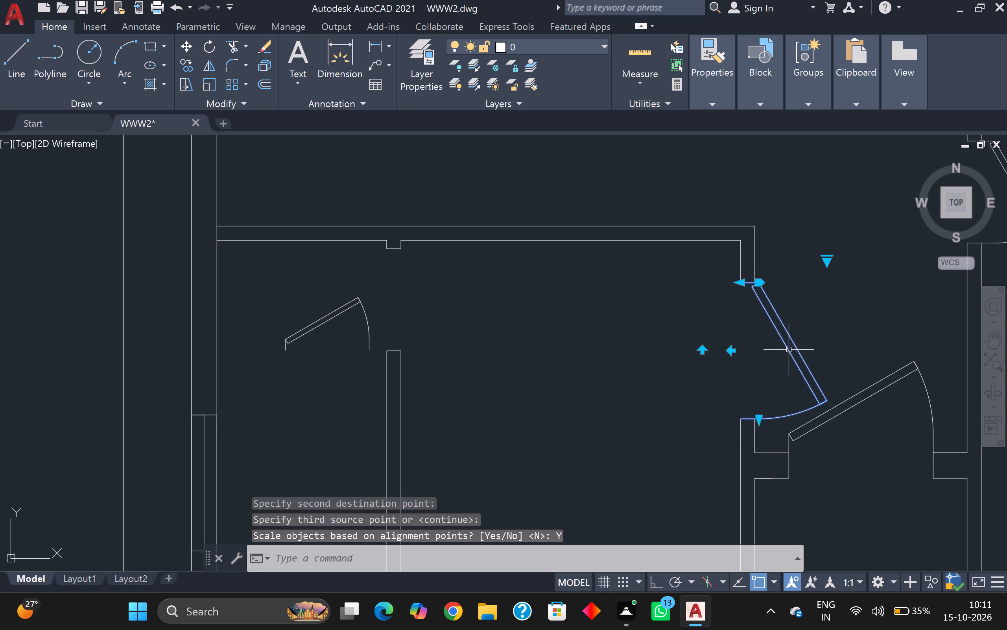
{"action": "left_click", "coordinate": [733, 348]}
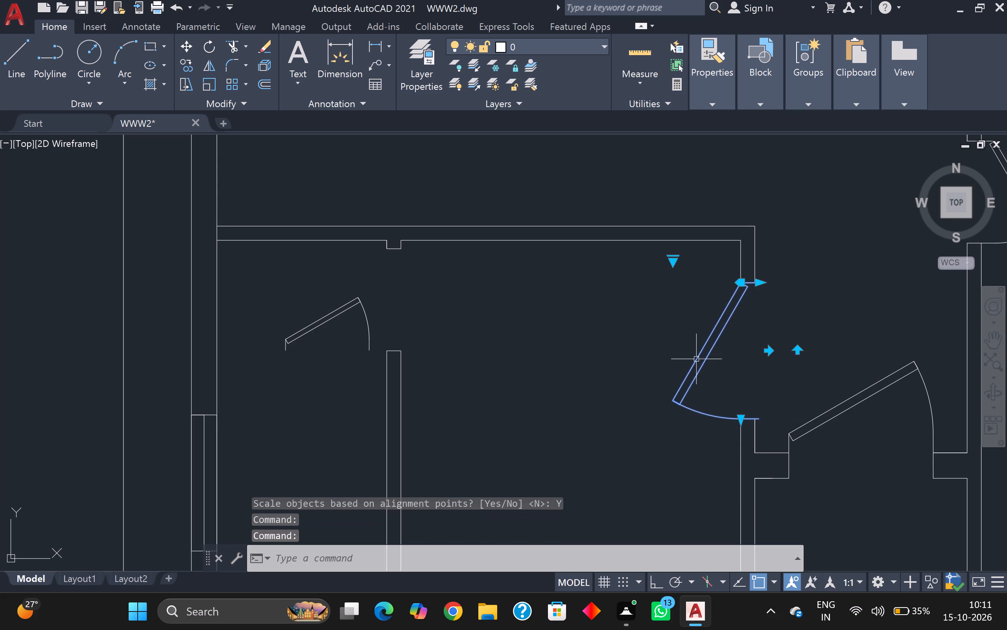
{"action": "left_click", "coordinate": [422, 345]}
{"action": "left_click", "coordinate": [488, 339]}
{"action": "key", "text": "Escape"}
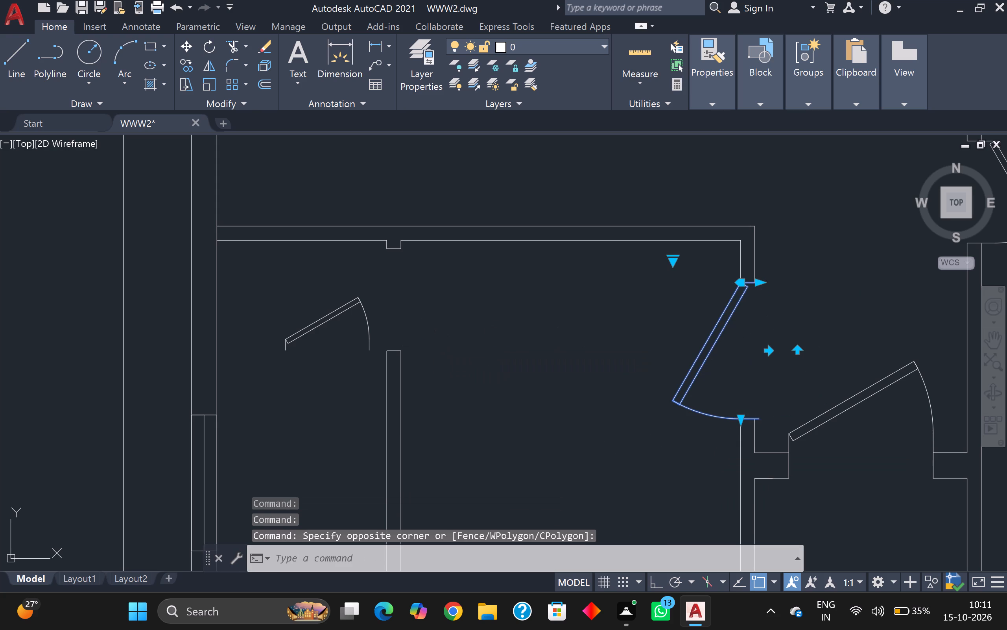
Align the narrow west room's door block to the west corners of the partition opening, hinged at the north jamb, scaling it to fit.
{"action": "left_click", "coordinate": [319, 329]}
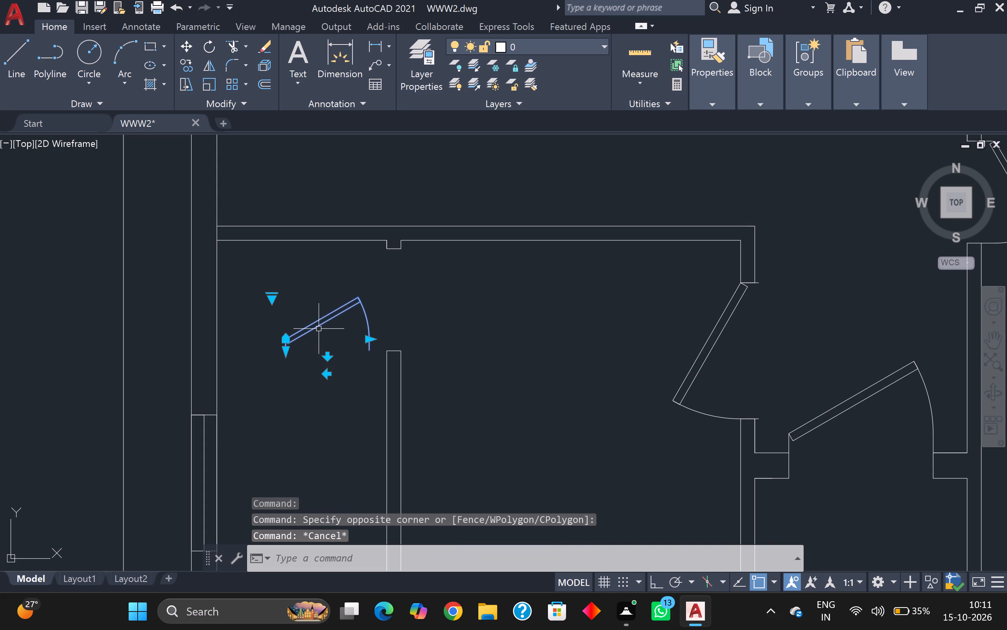
{"action": "key", "text": "a"}
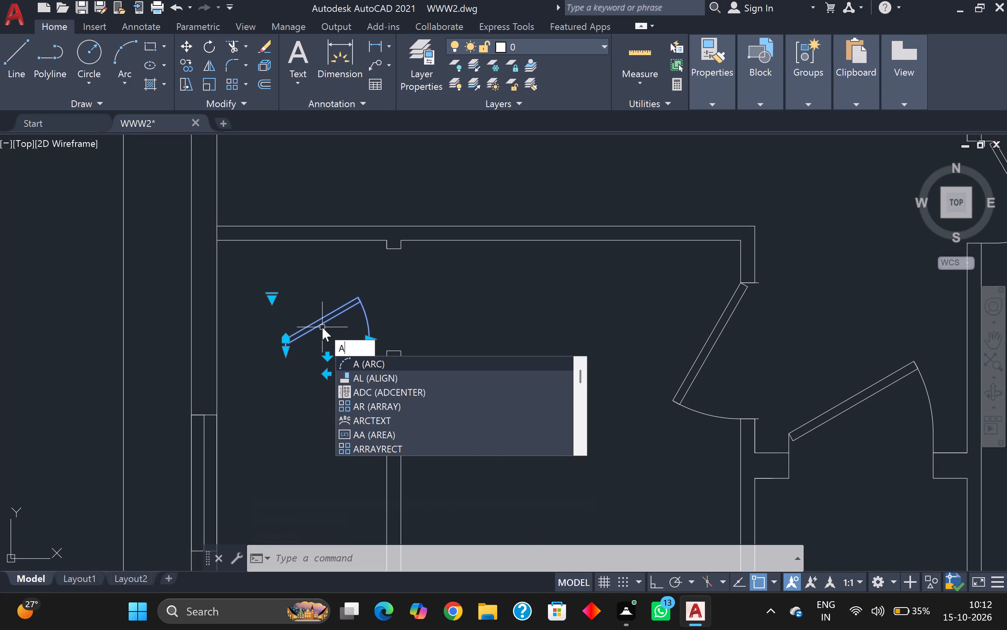
{"action": "key", "text": "l"}
{"action": "key", "text": "Return"}
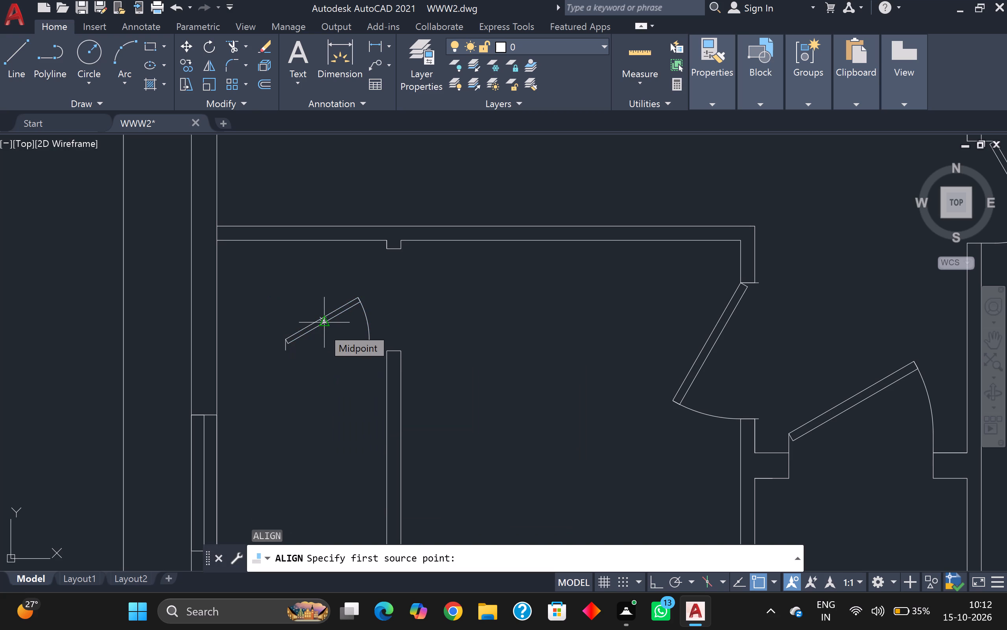
{"action": "scroll", "coordinate": [291, 398], "scroll_direction": "up", "scroll_amount": 2}
{"action": "scroll", "coordinate": [290, 397], "scroll_direction": "down", "scroll_amount": 1}
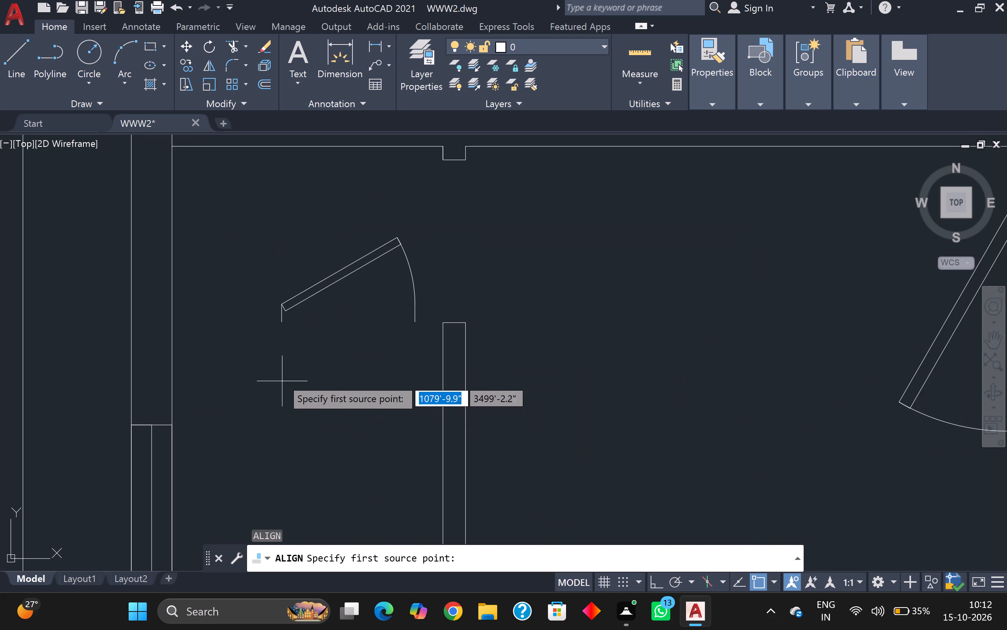
{"action": "left_click", "coordinate": [279, 325]}
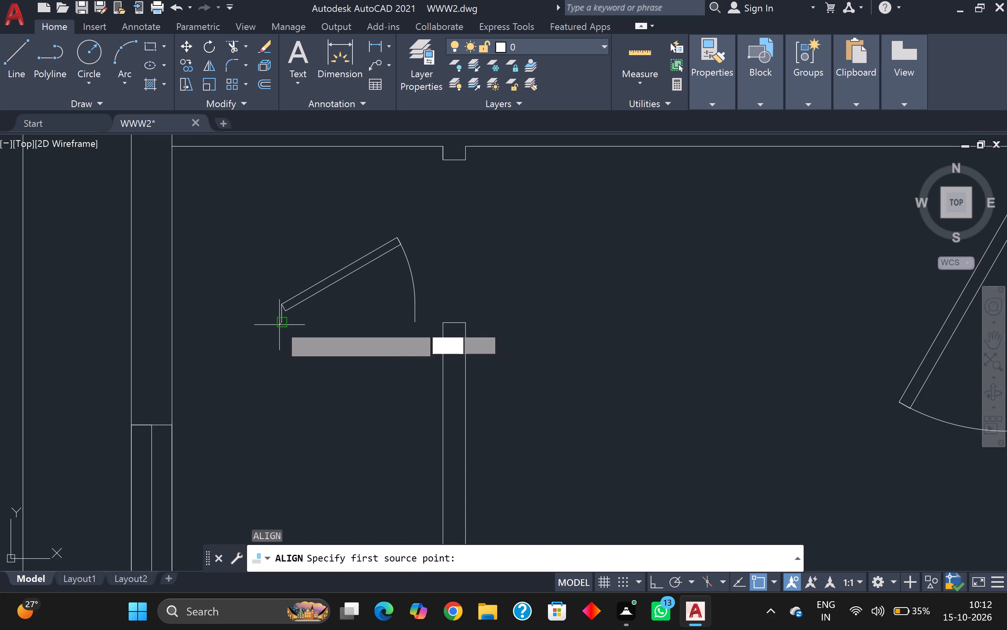
{"action": "middle_click_drag", "start_coordinate": [385, 217], "coordinate": [328, 322]}
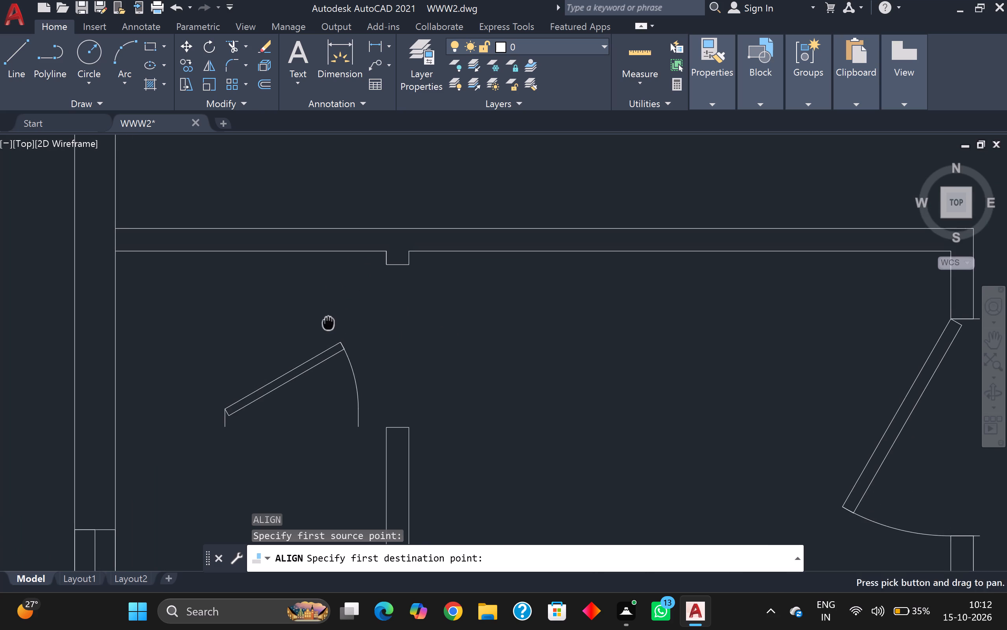
{"action": "scroll", "coordinate": [332, 300], "scroll_direction": "up", "scroll_amount": 1}
{"action": "scroll", "coordinate": [417, 250], "scroll_direction": "up", "scroll_amount": 1}
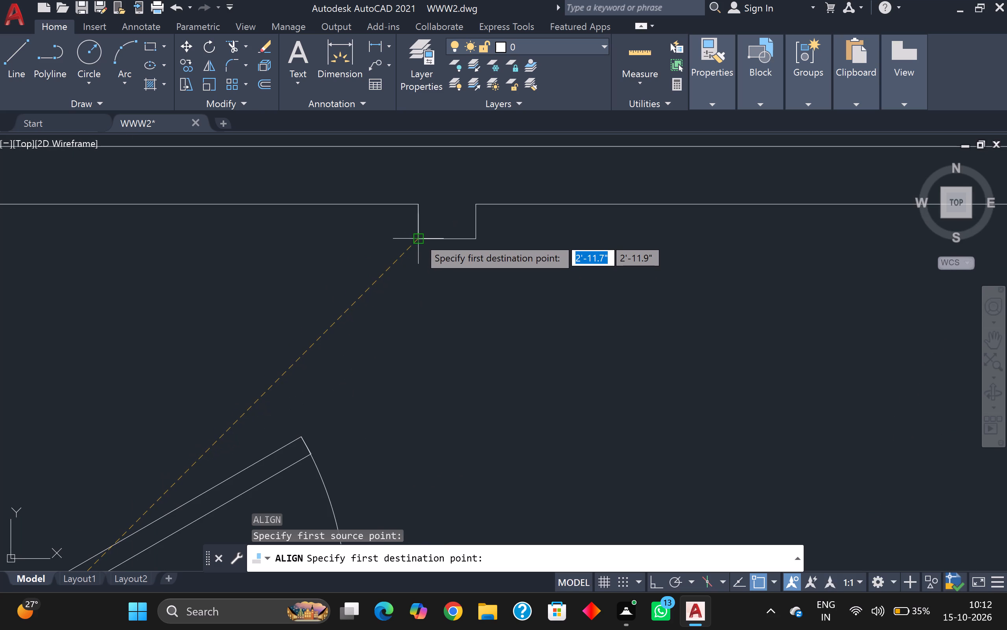
{"action": "left_click", "coordinate": [418, 237]}
{"action": "scroll", "coordinate": [411, 286], "scroll_direction": "down", "scroll_amount": 2}
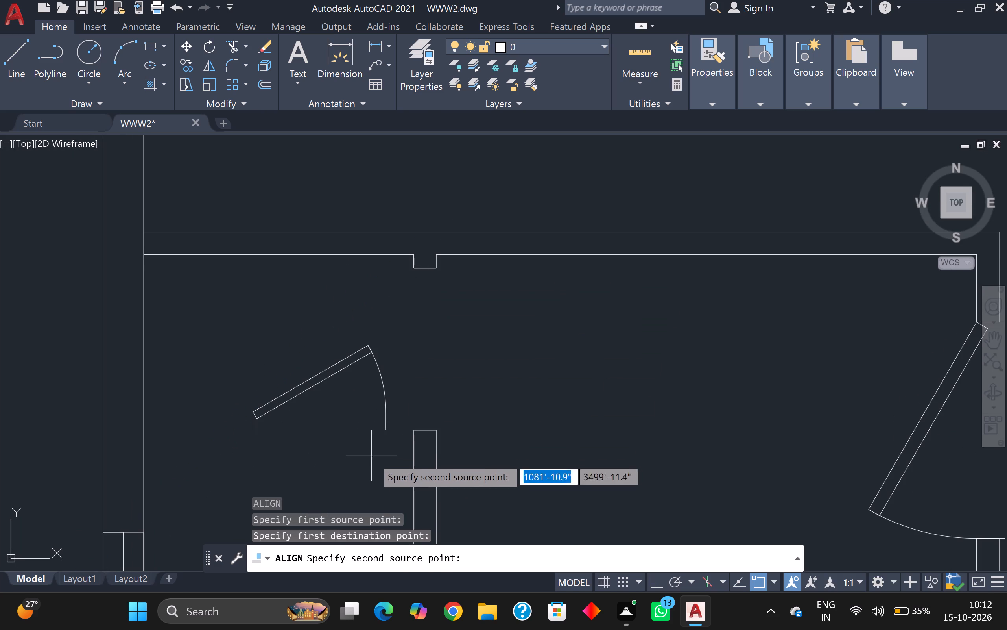
{"action": "left_click", "coordinate": [382, 430]}
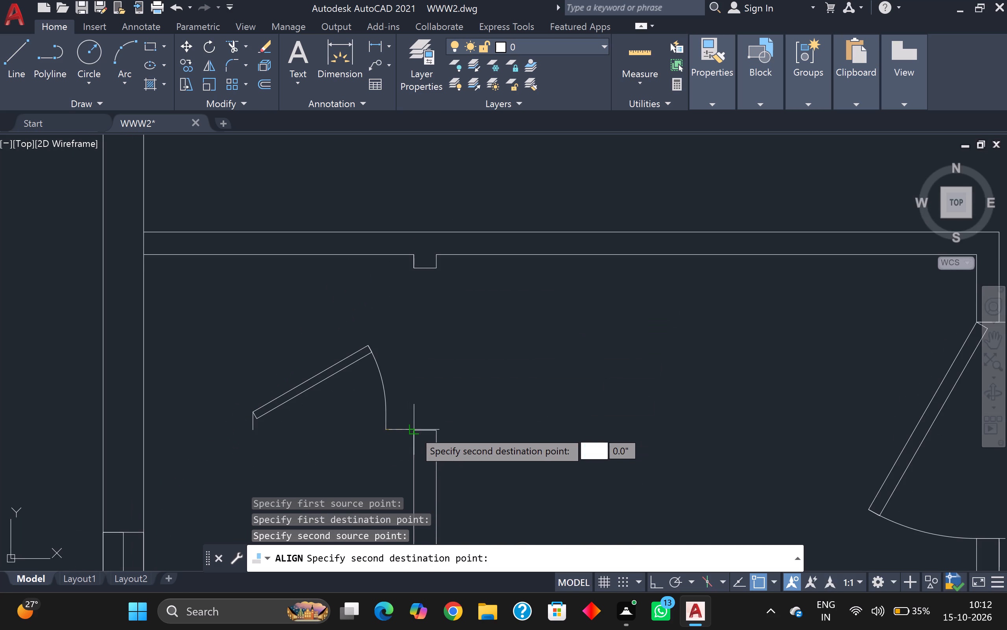
{"action": "scroll", "coordinate": [413, 430], "scroll_direction": "up", "scroll_amount": 6}
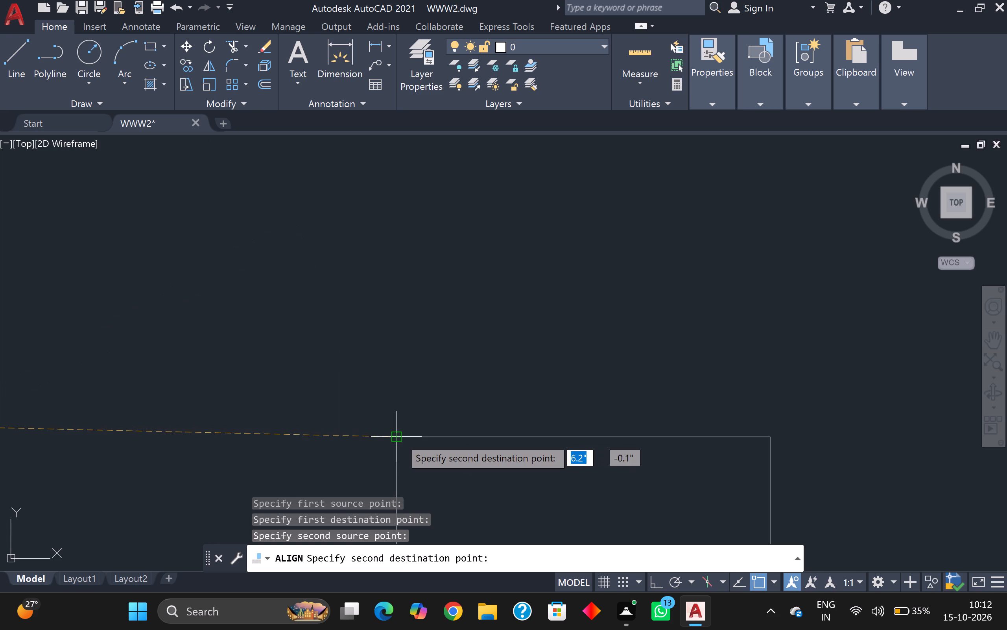
{"action": "left_click", "coordinate": [399, 437]}
{"action": "key", "text": "Return"}
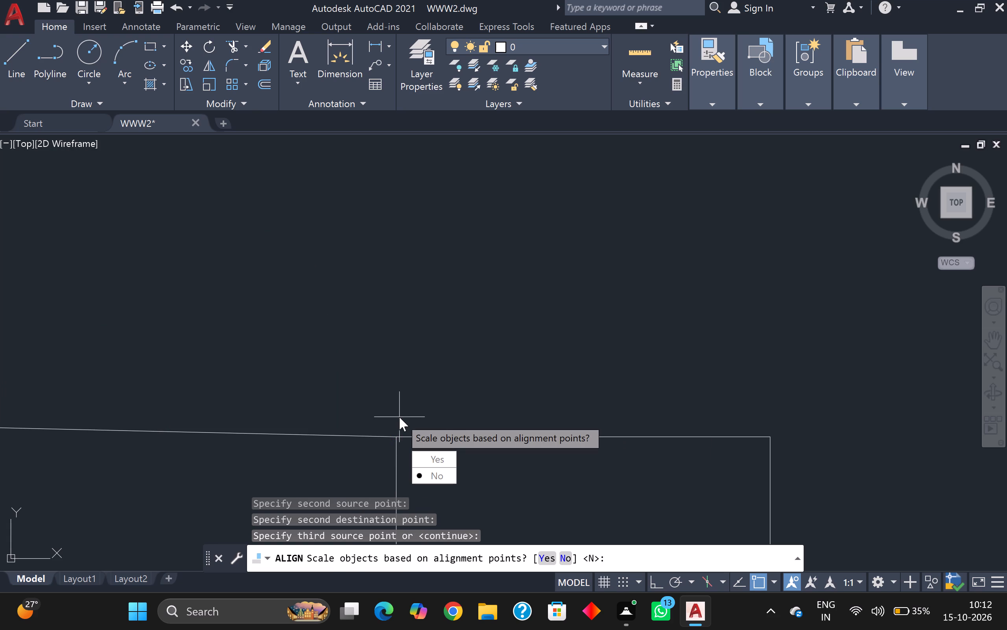
{"action": "left_click_drag", "start_coordinate": [453, 460], "coordinate": [399, 417]}
Flip the partition's door block so its leaf swings west into the narrow room.
{"action": "scroll", "coordinate": [501, 315], "scroll_direction": "down", "scroll_amount": 6}
{"action": "scroll", "coordinate": [620, 262], "scroll_direction": "down", "scroll_amount": 2}
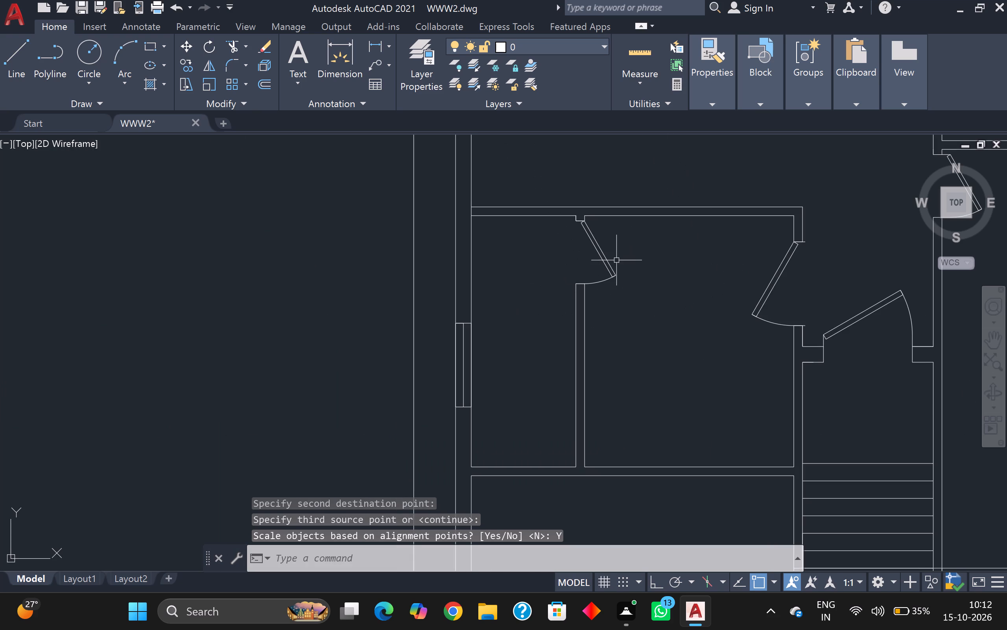
{"action": "left_click", "coordinate": [605, 265]}
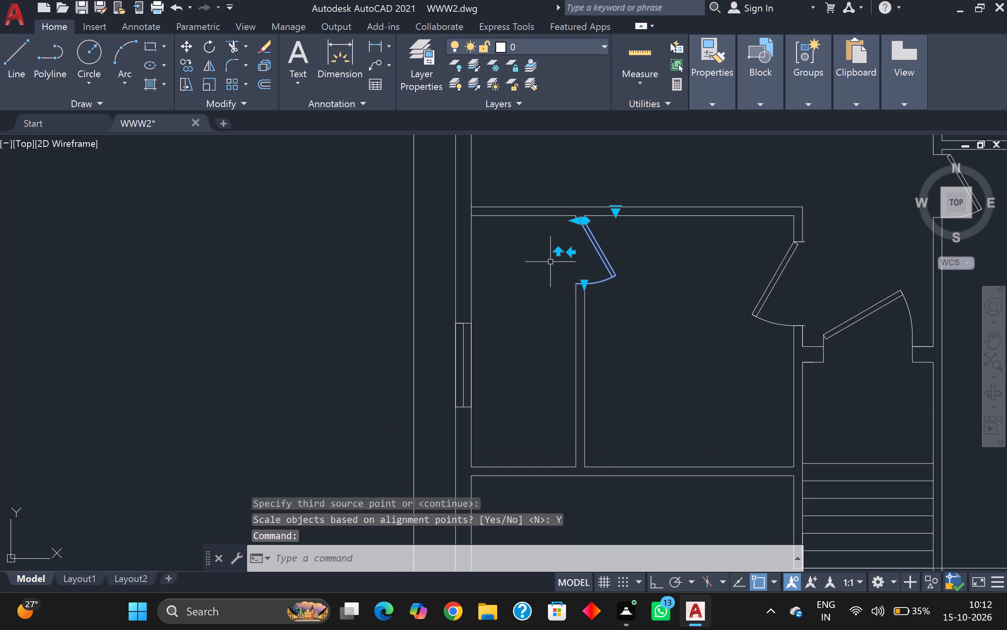
{"action": "left_click", "coordinate": [571, 253]}
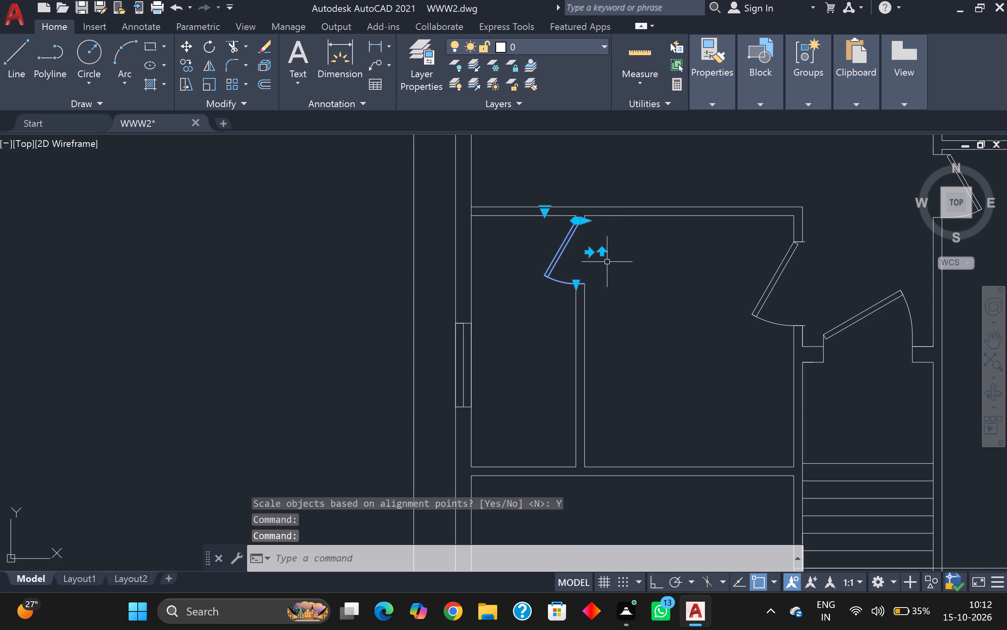
{"action": "key", "text": "Escape"}
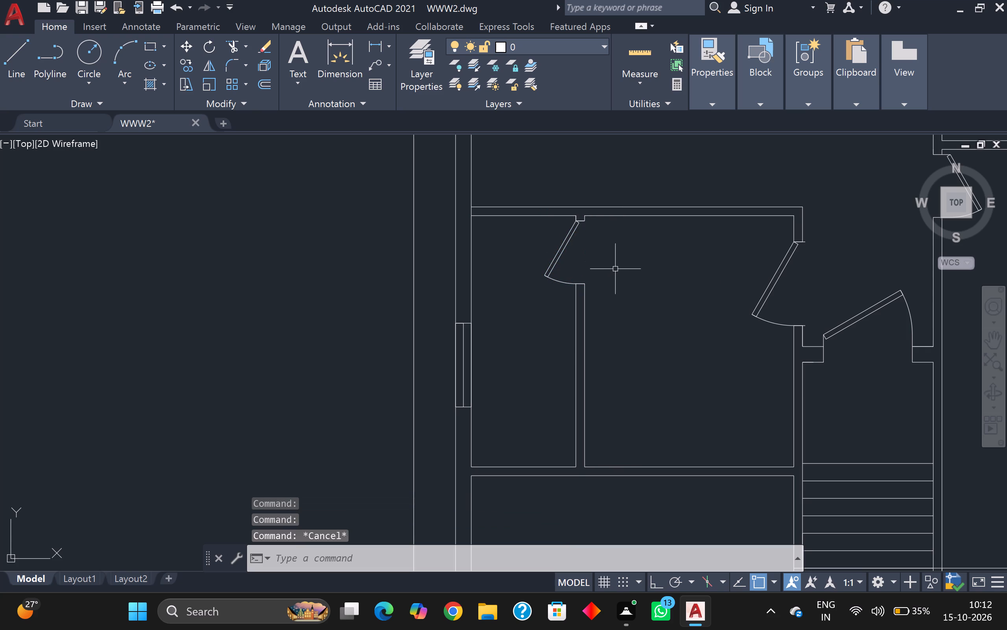
Align the northwest room's door block to the west corners of its east wall opening, hinged at the south jamb, scaling it to fit.
{"action": "scroll", "coordinate": [623, 267], "scroll_direction": "down", "scroll_amount": 4}
{"action": "middle_click_drag", "start_coordinate": [680, 219], "coordinate": [663, 381]}
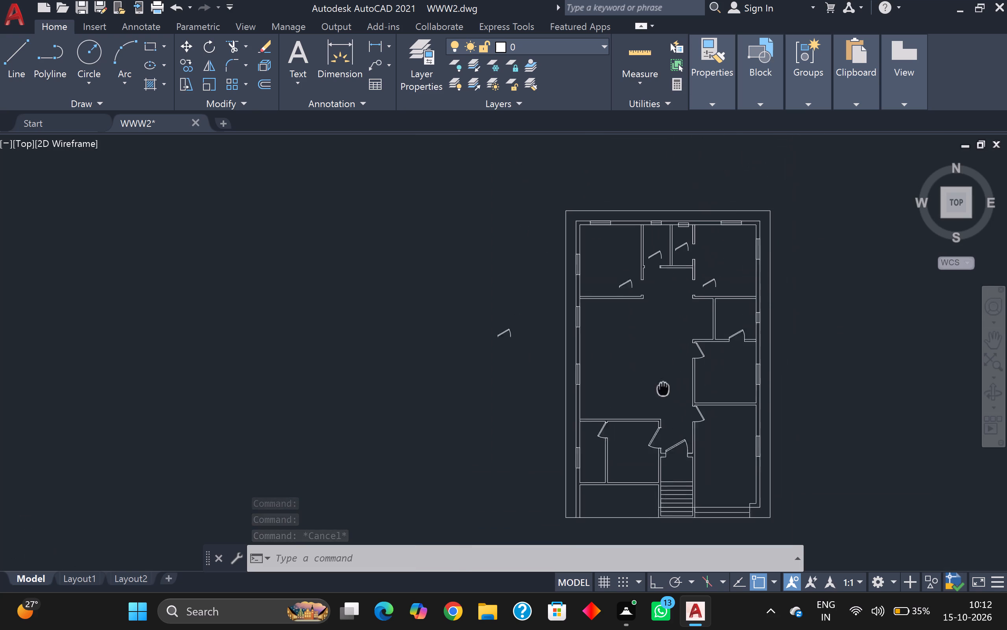
{"action": "middle_click_drag", "start_coordinate": [663, 381], "coordinate": [663, 378]}
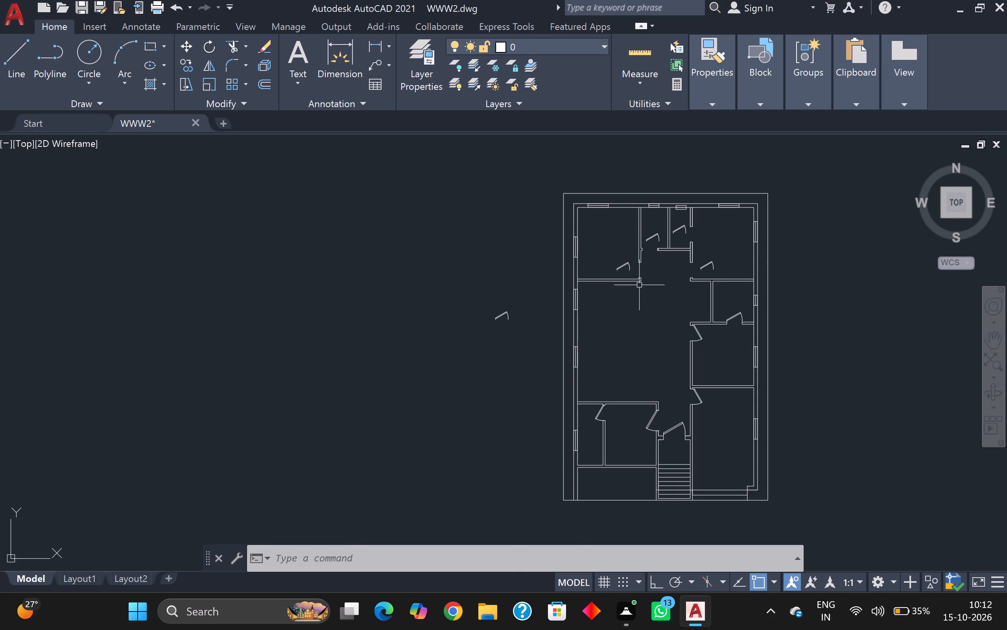
{"action": "scroll", "coordinate": [643, 276], "scroll_direction": "up", "scroll_amount": 1}
{"action": "scroll", "coordinate": [583, 241], "scroll_direction": "up", "scroll_amount": 1}
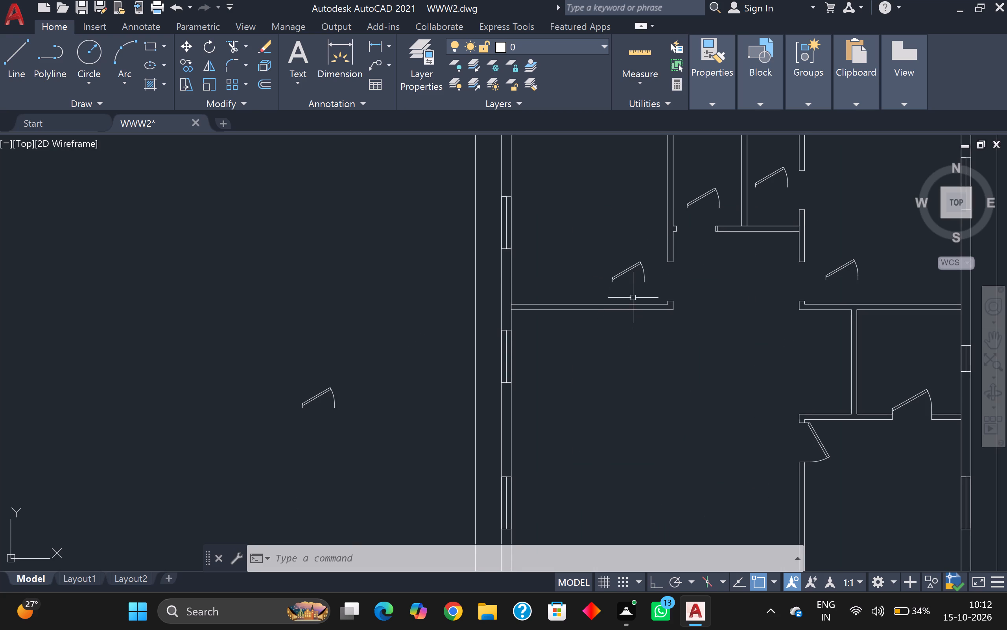
{"action": "left_click", "coordinate": [629, 267]}
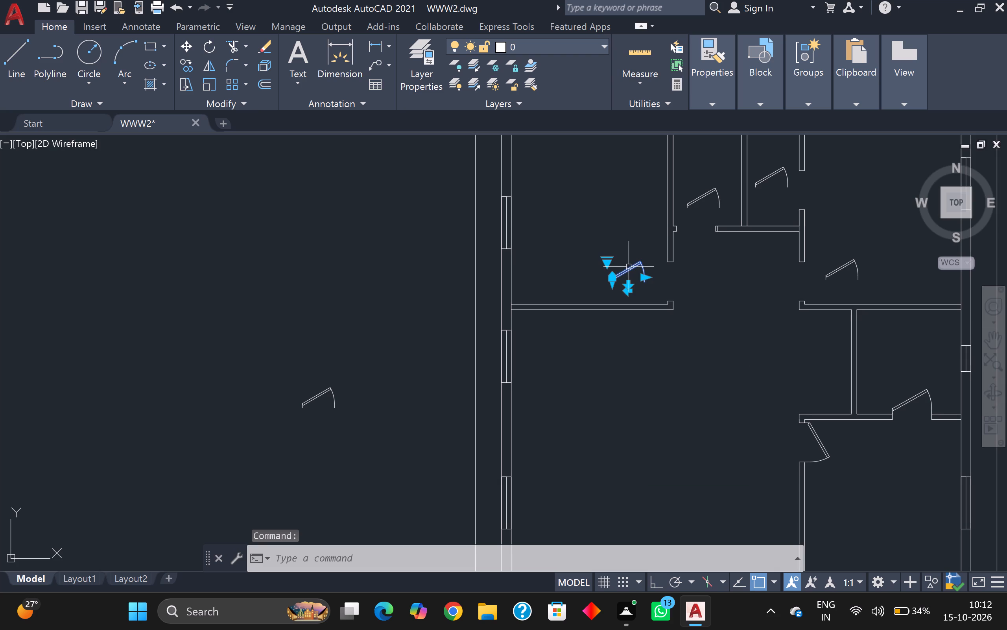
{"action": "type", "text": "al"}
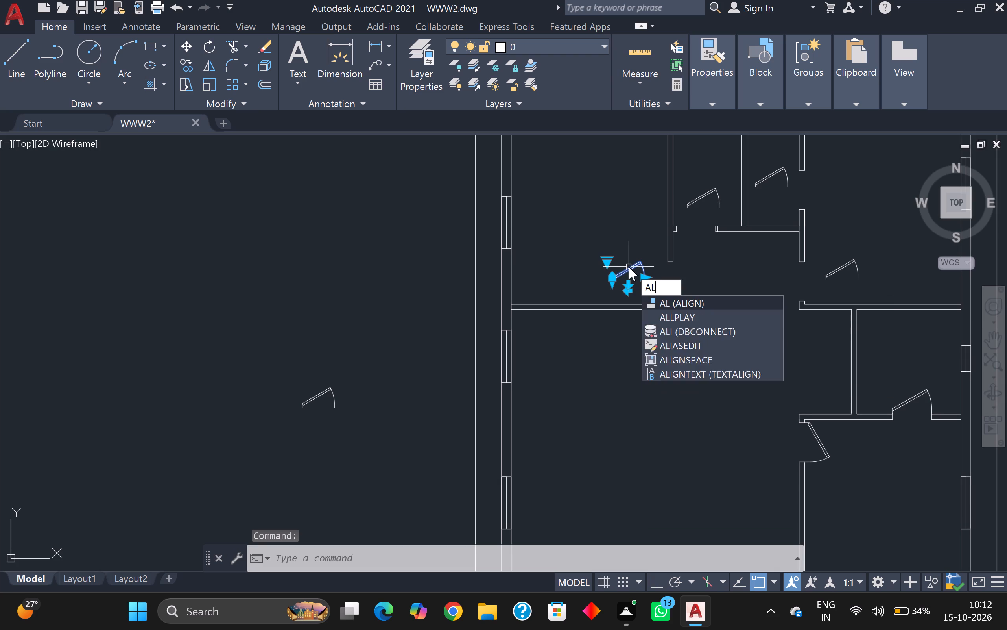
{"action": "key", "text": "Return"}
{"action": "scroll", "coordinate": [633, 269], "scroll_direction": "up", "scroll_amount": 1}
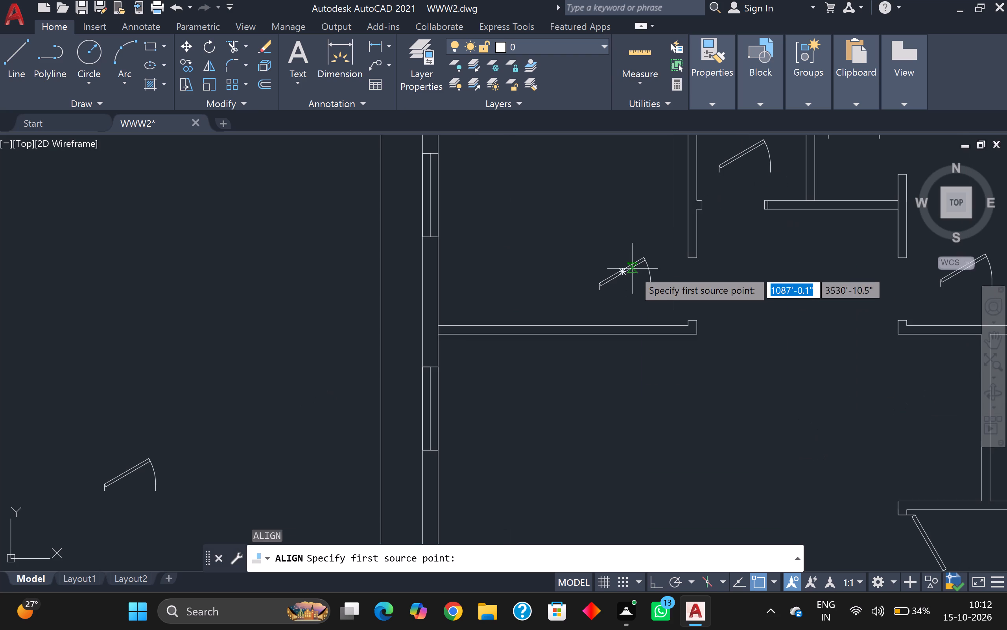
{"action": "scroll", "coordinate": [633, 271], "scroll_direction": "up", "scroll_amount": 2}
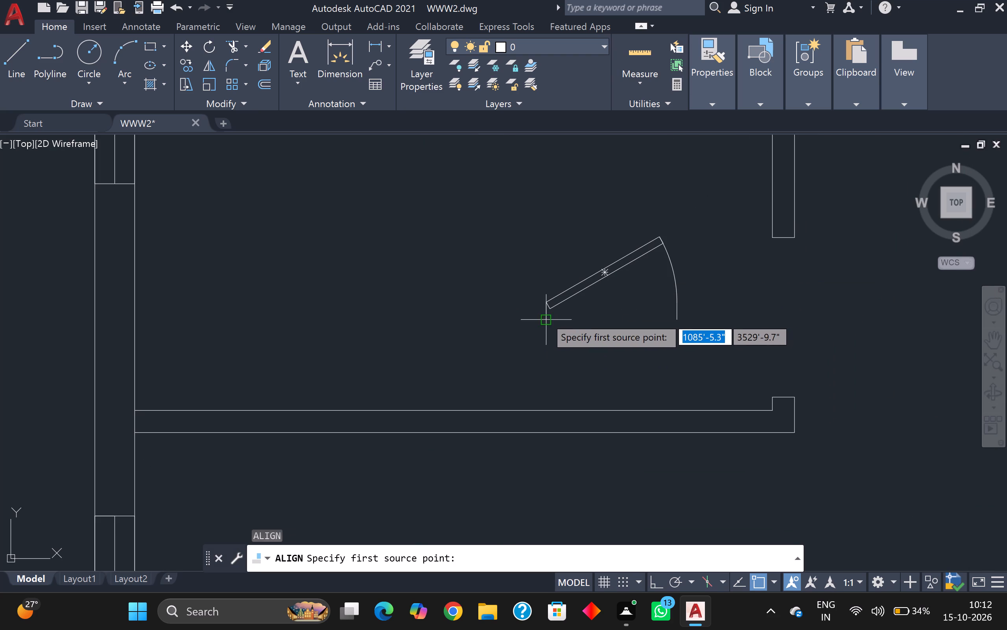
{"action": "left_click", "coordinate": [544, 316]}
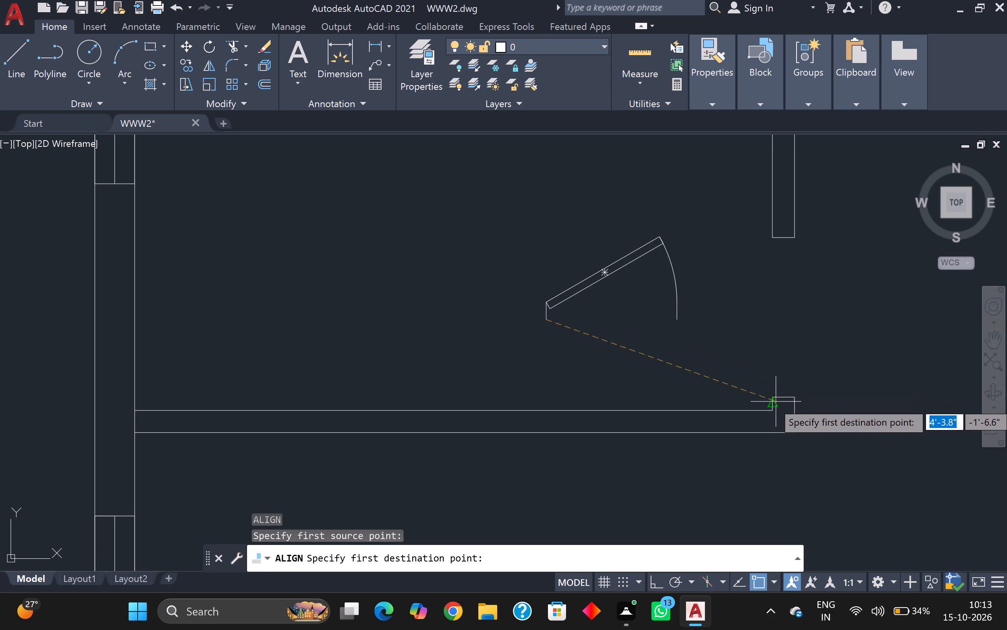
{"action": "left_click", "coordinate": [773, 399]}
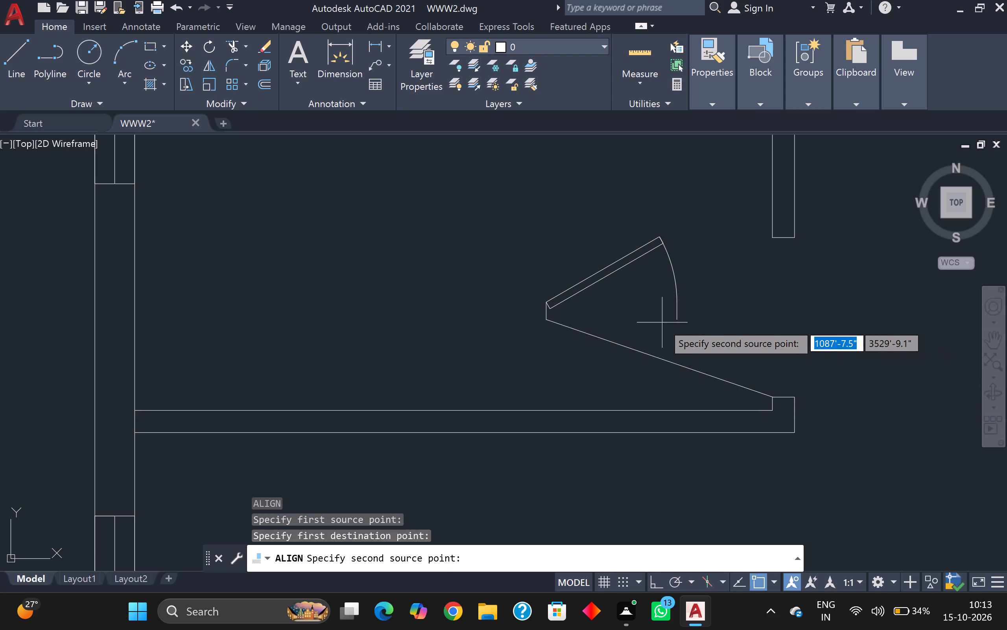
{"action": "left_click", "coordinate": [677, 321]}
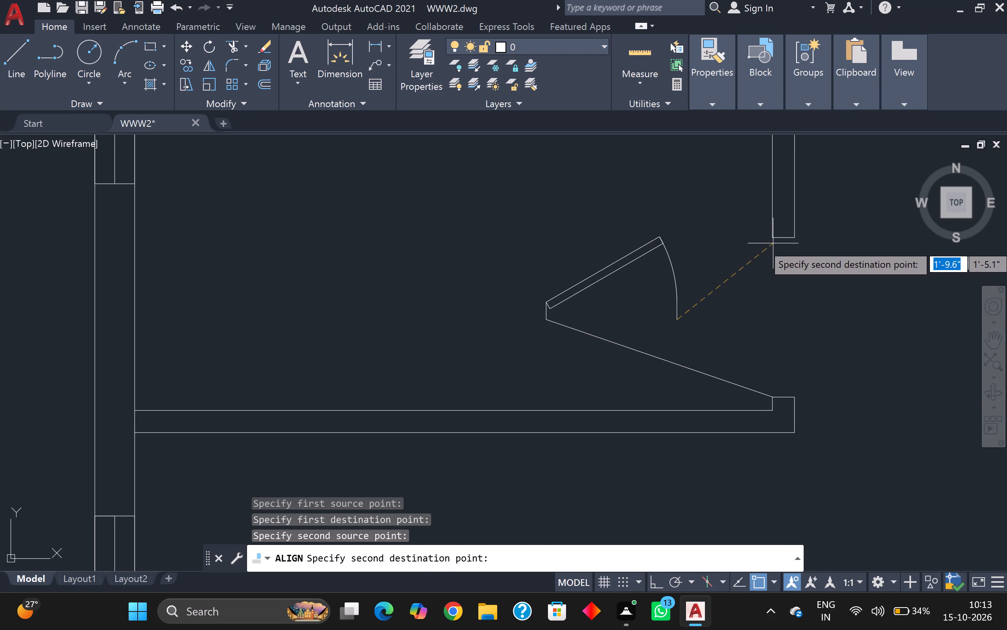
{"action": "left_click", "coordinate": [775, 235]}
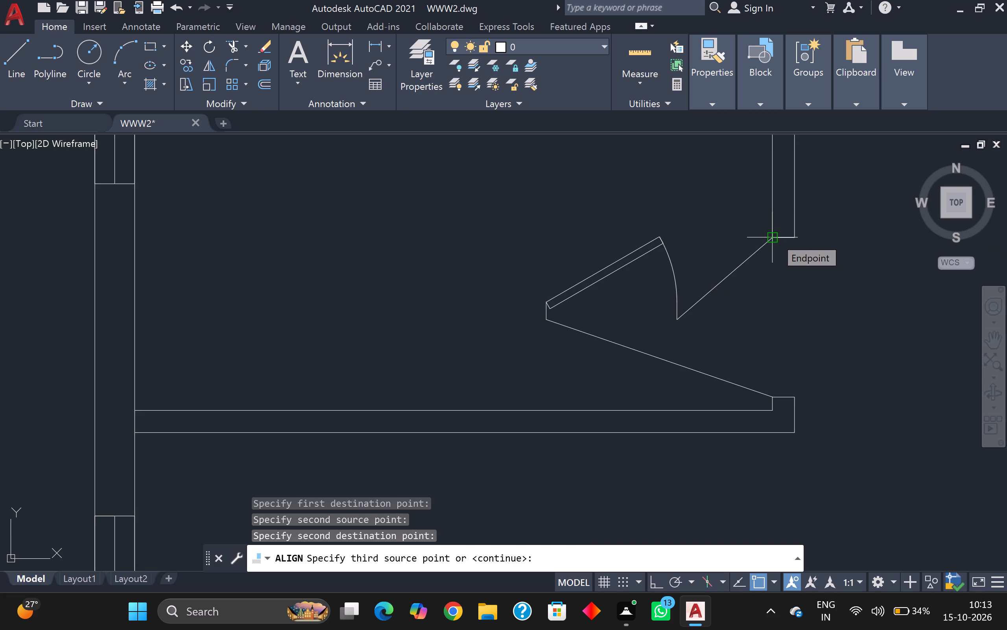
{"action": "key", "text": "Return"}
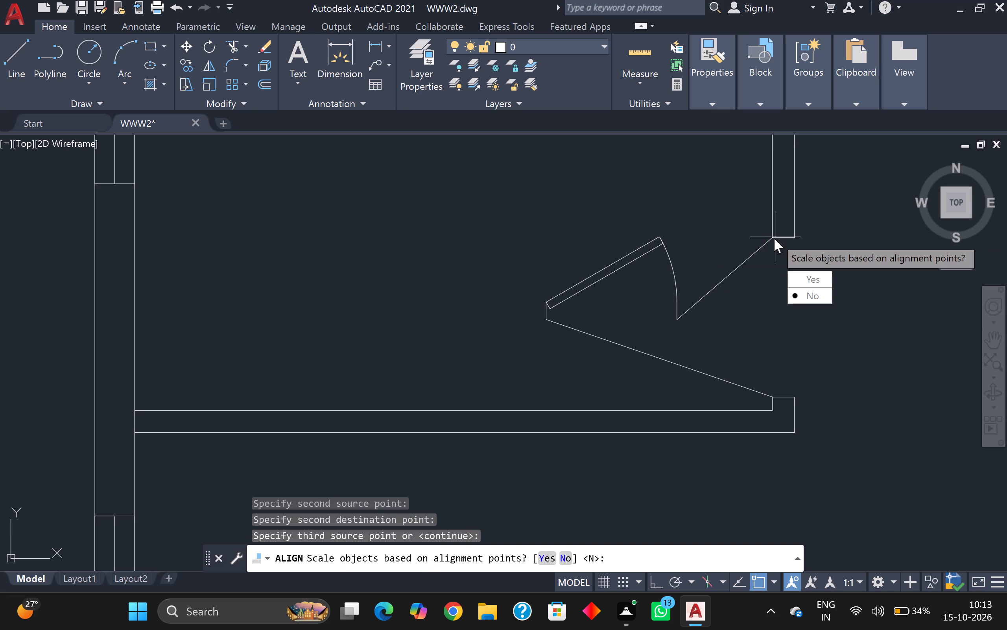
{"action": "left_click_drag", "start_coordinate": [799, 271], "coordinate": [775, 237]}
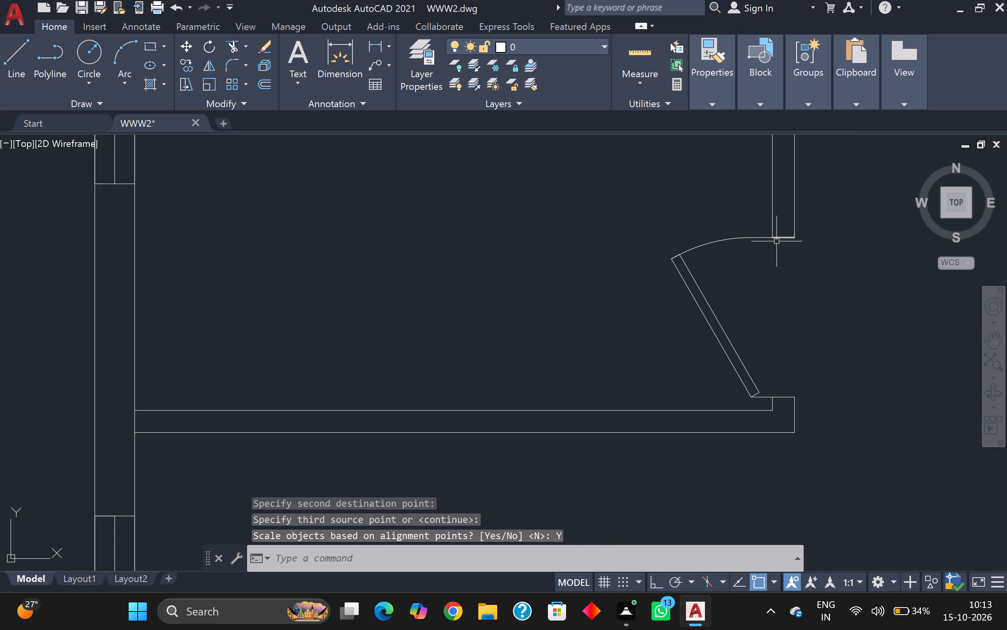
Align the door block in the narrow room east of the northwest room to its south opening's north corners, hinged at the west jamb, scaling it.
{"action": "scroll", "coordinate": [776, 242], "scroll_direction": "down", "scroll_amount": 3}
{"action": "middle_click_drag", "start_coordinate": [806, 233], "coordinate": [774, 246]}
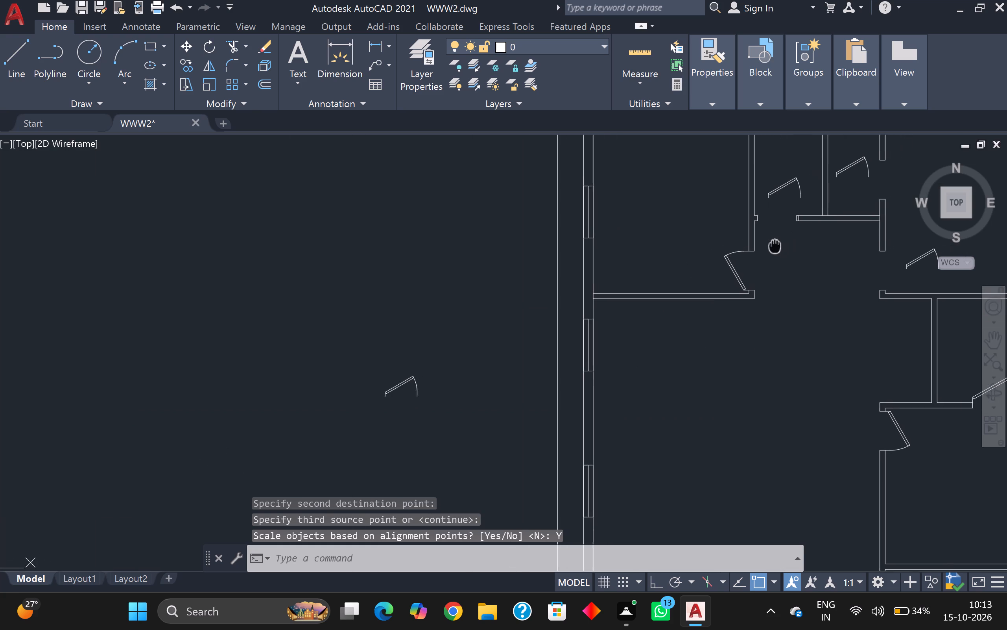
{"action": "middle_click_drag", "start_coordinate": [774, 246], "coordinate": [743, 298]}
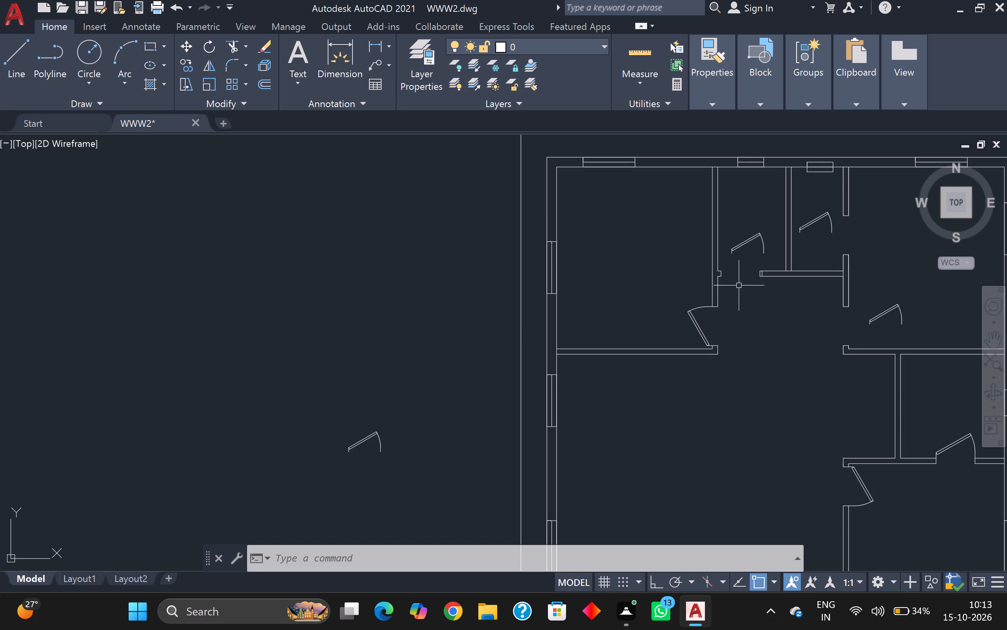
{"action": "scroll", "coordinate": [739, 285], "scroll_direction": "up", "scroll_amount": 3}
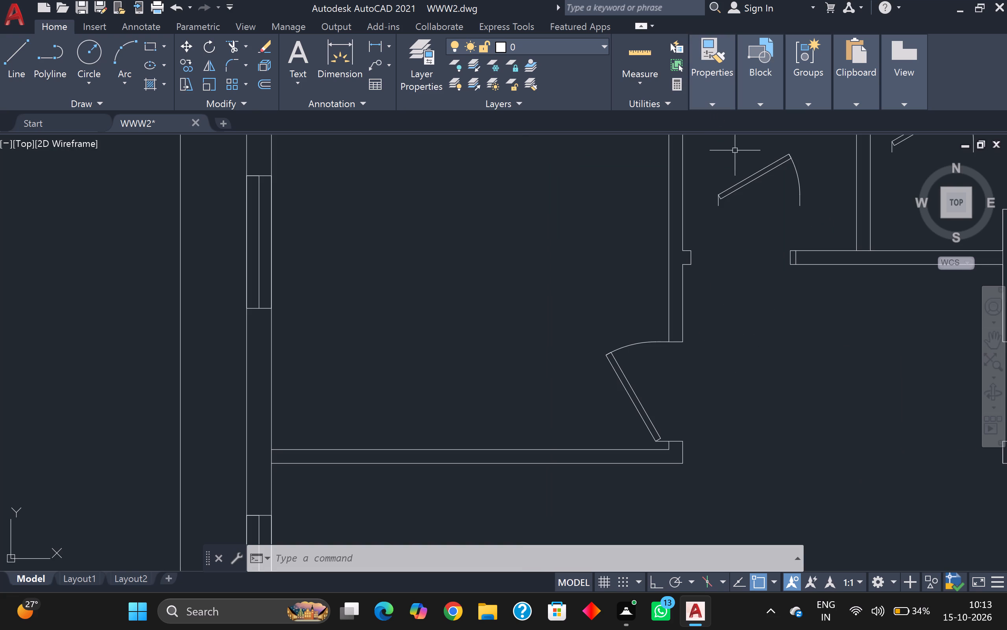
{"action": "left_click", "coordinate": [739, 184]}
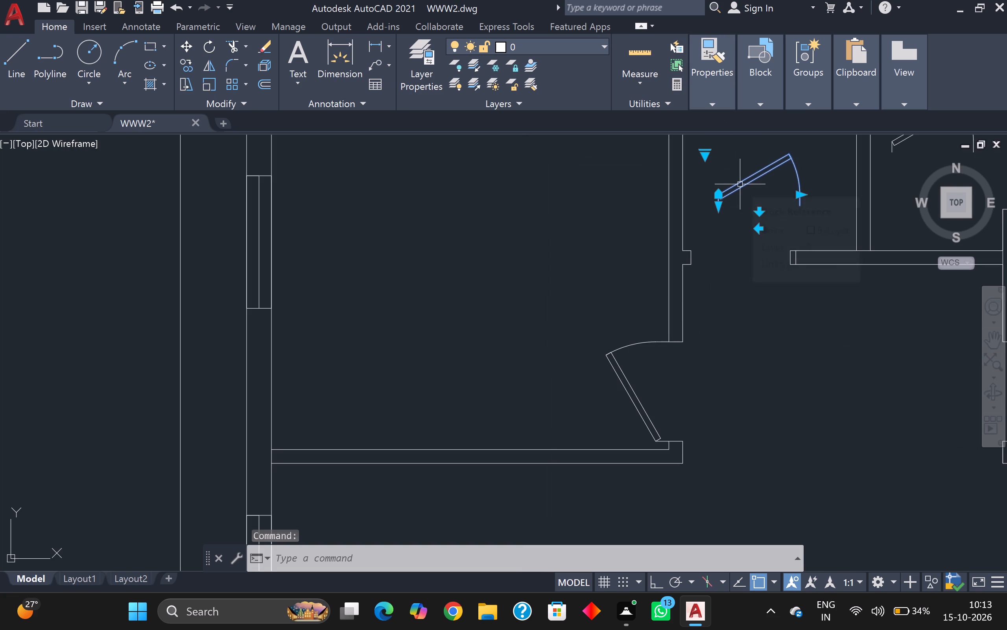
{"action": "type", "text": "al"}
{"action": "key", "text": "Return"}
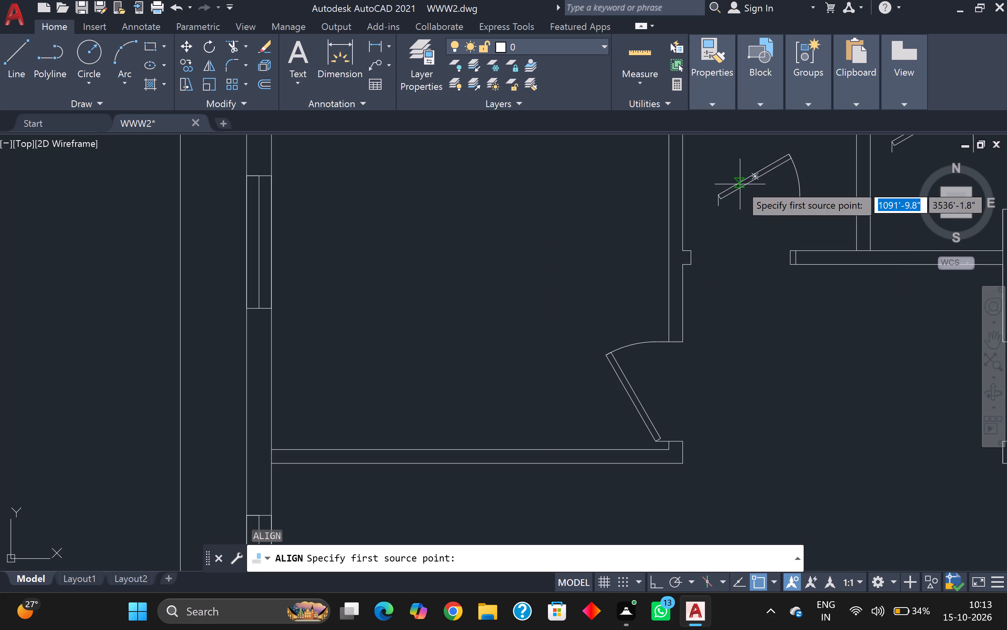
{"action": "scroll", "coordinate": [741, 185], "scroll_direction": "up", "scroll_amount": 2}
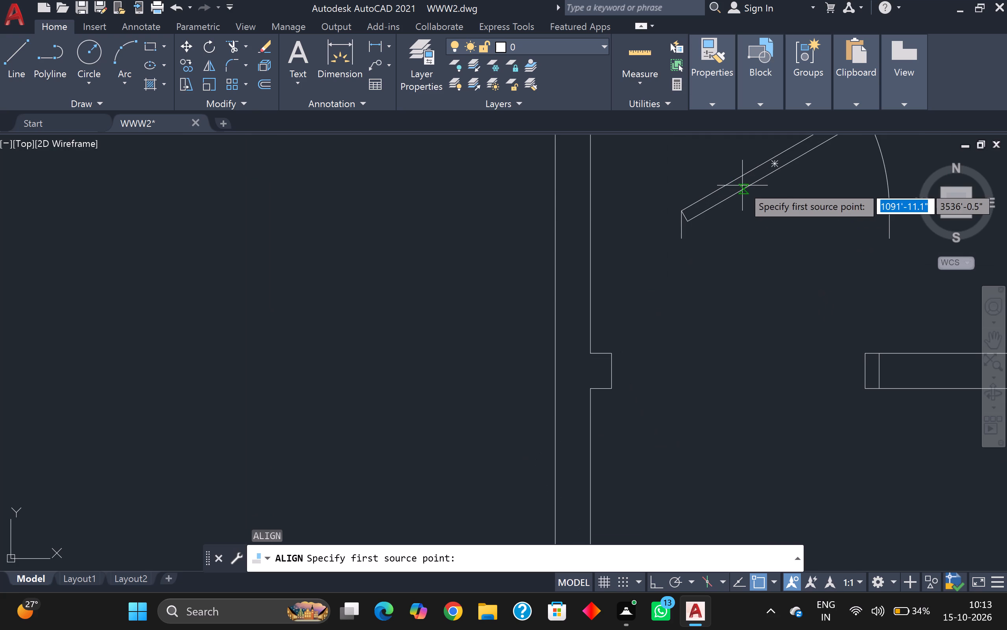
{"action": "left_click", "coordinate": [684, 242]}
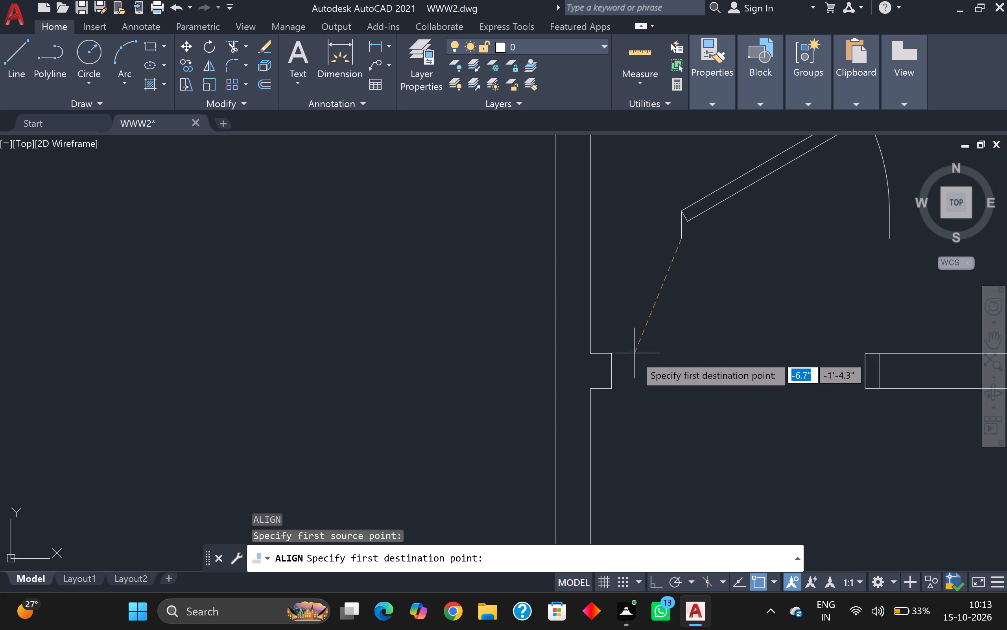
{"action": "left_click", "coordinate": [611, 356]}
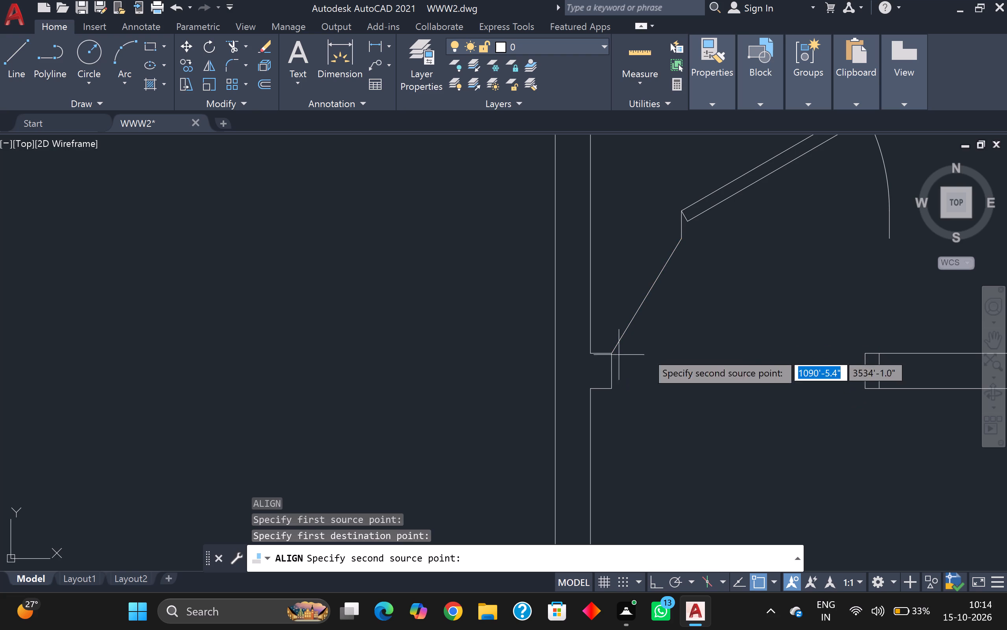
{"action": "middle_click_drag", "start_coordinate": [759, 349], "coordinate": [570, 358]}
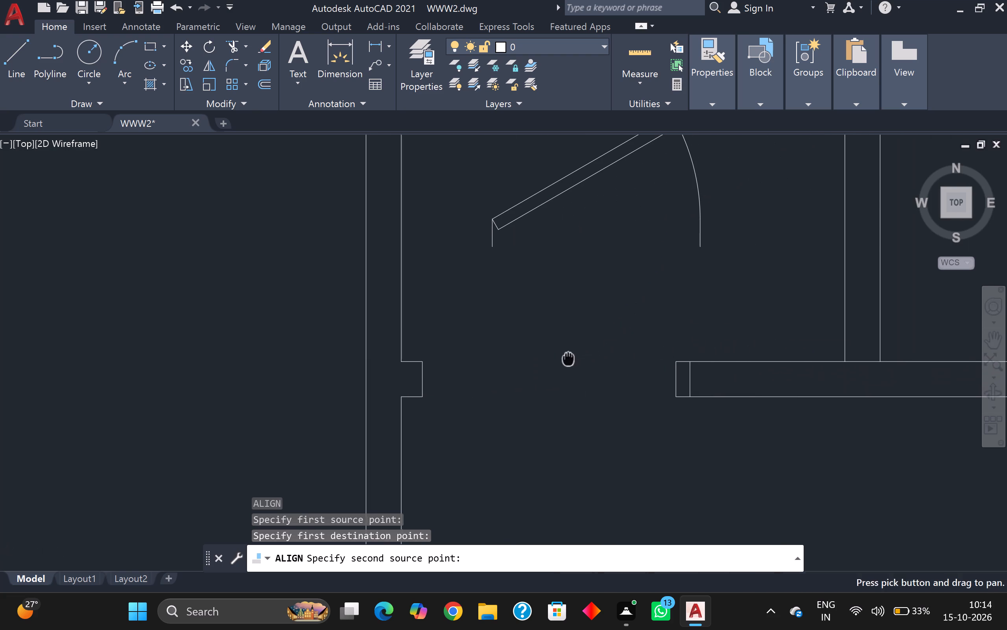
{"action": "left_click", "coordinate": [702, 247]}
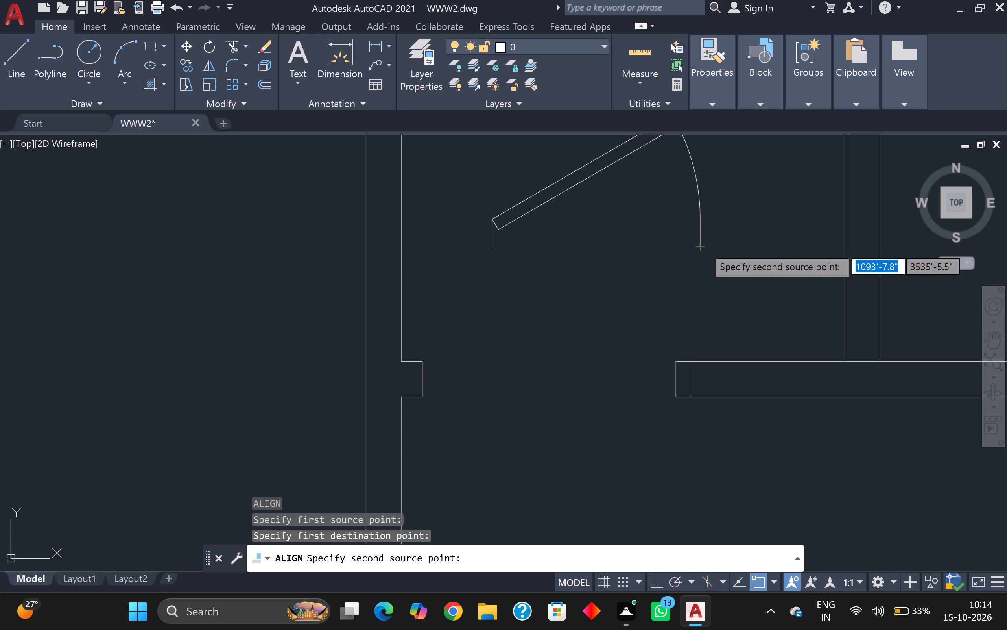
{"action": "scroll", "coordinate": [673, 369], "scroll_direction": "up", "scroll_amount": 2}
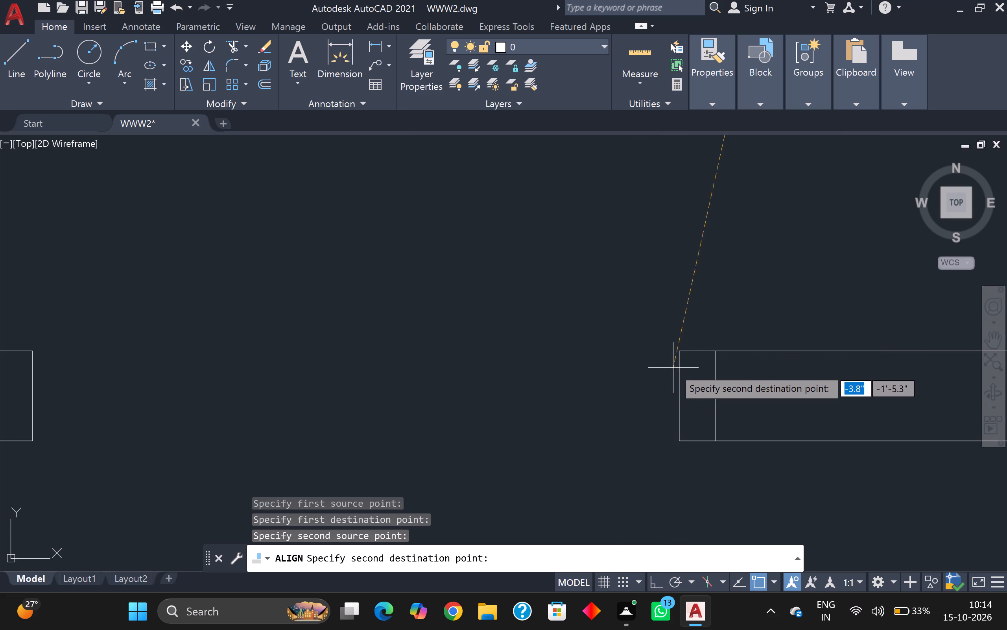
{"action": "left_click", "coordinate": [682, 352]}
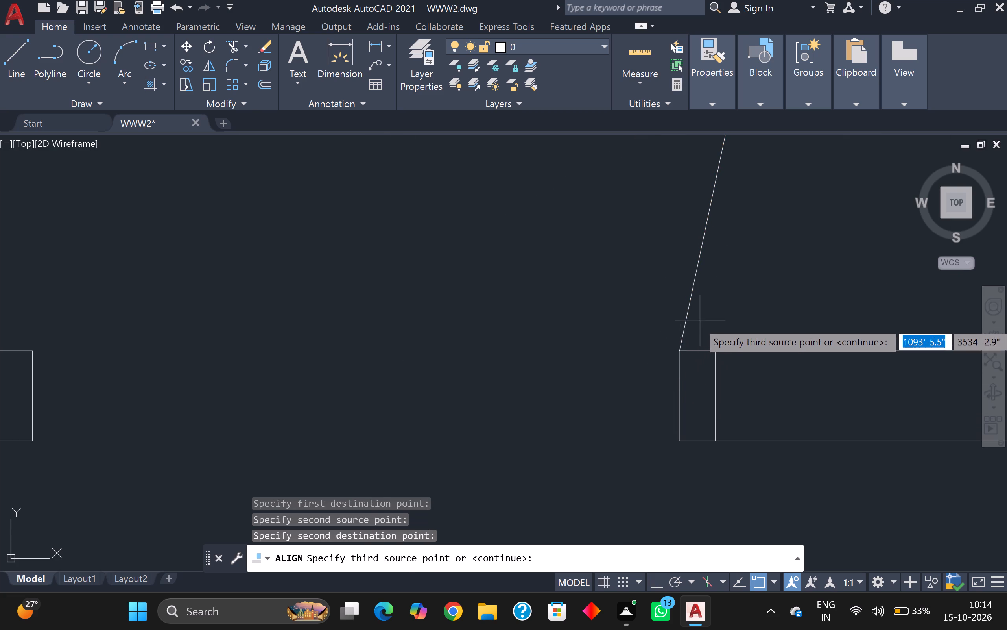
{"action": "scroll", "coordinate": [701, 318], "scroll_direction": "down", "scroll_amount": 2}
{"action": "key", "text": "Return"}
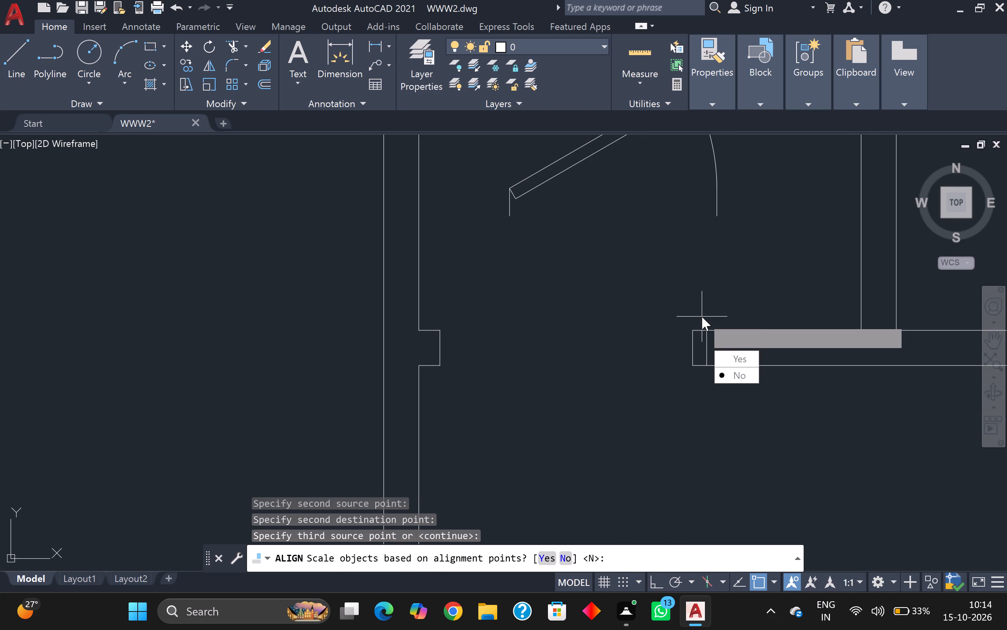
{"action": "left_click_drag", "start_coordinate": [721, 353], "coordinate": [702, 317]}
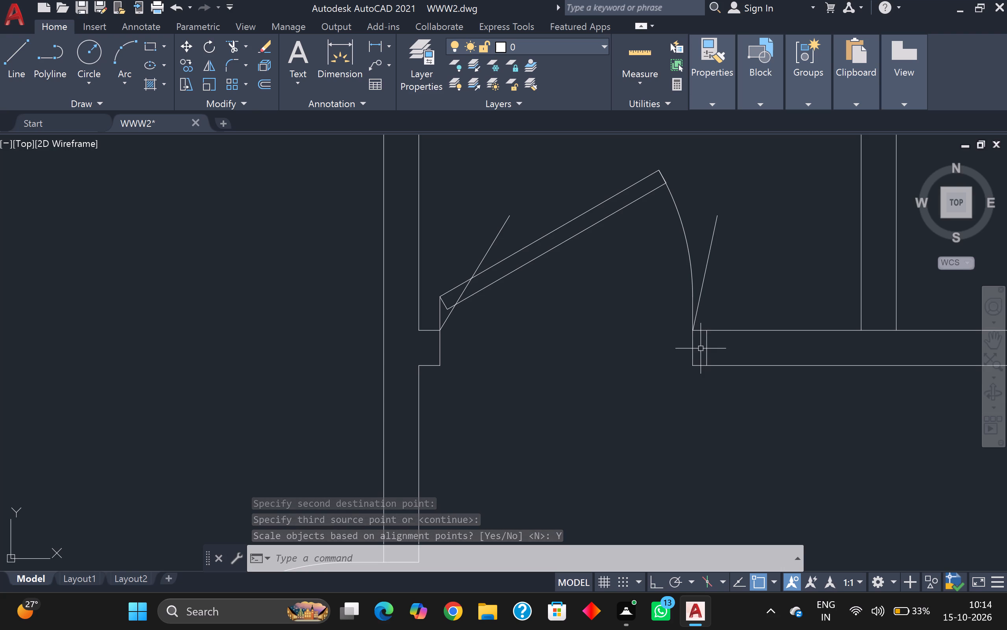
Align the door block in the narrow room beside the northeast room to its east opening's west corners, hinged at the south jamb, scaling it.
{"action": "scroll", "coordinate": [701, 242], "scroll_direction": "down", "scroll_amount": 2}
{"action": "scroll", "coordinate": [696, 287], "scroll_direction": "down", "scroll_amount": 2}
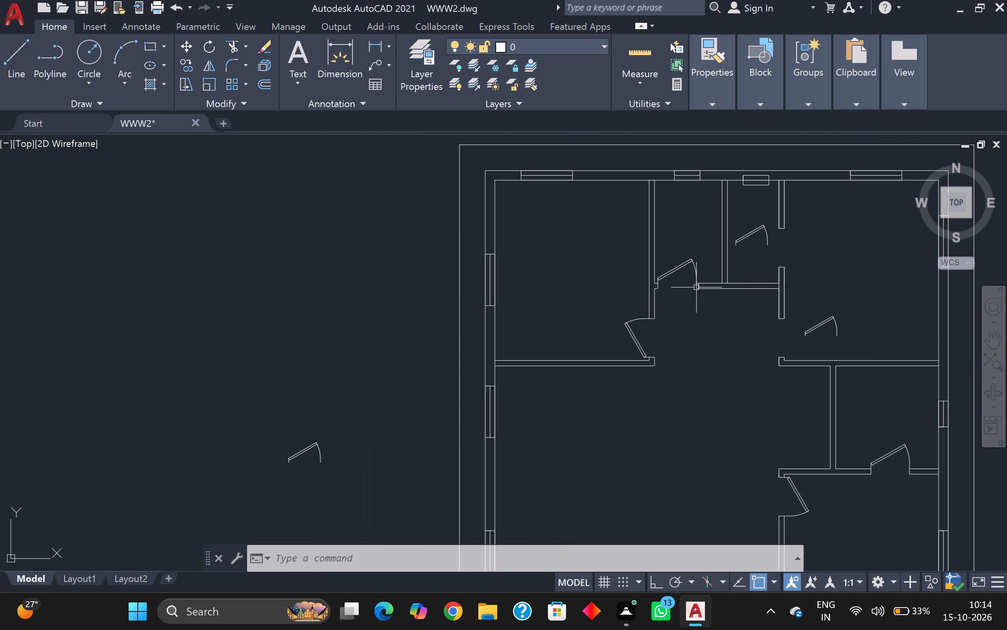
{"action": "scroll", "coordinate": [783, 259], "scroll_direction": "up", "scroll_amount": 1}
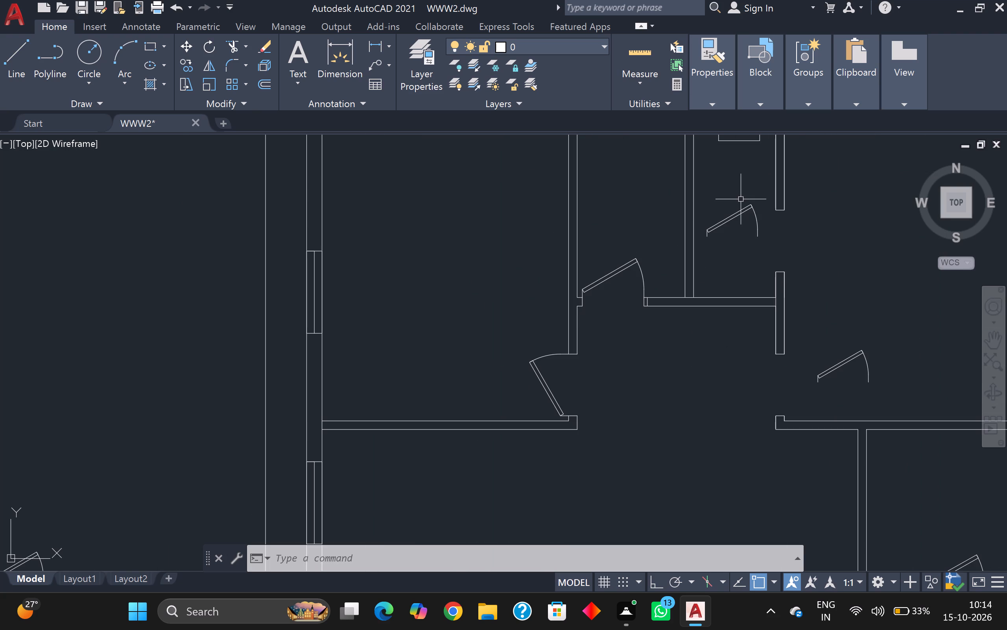
{"action": "left_click", "coordinate": [733, 220]}
{"action": "scroll", "coordinate": [733, 221], "scroll_direction": "down", "scroll_amount": 1}
{"action": "middle_click_drag", "start_coordinate": [733, 221], "coordinate": [734, 224]}
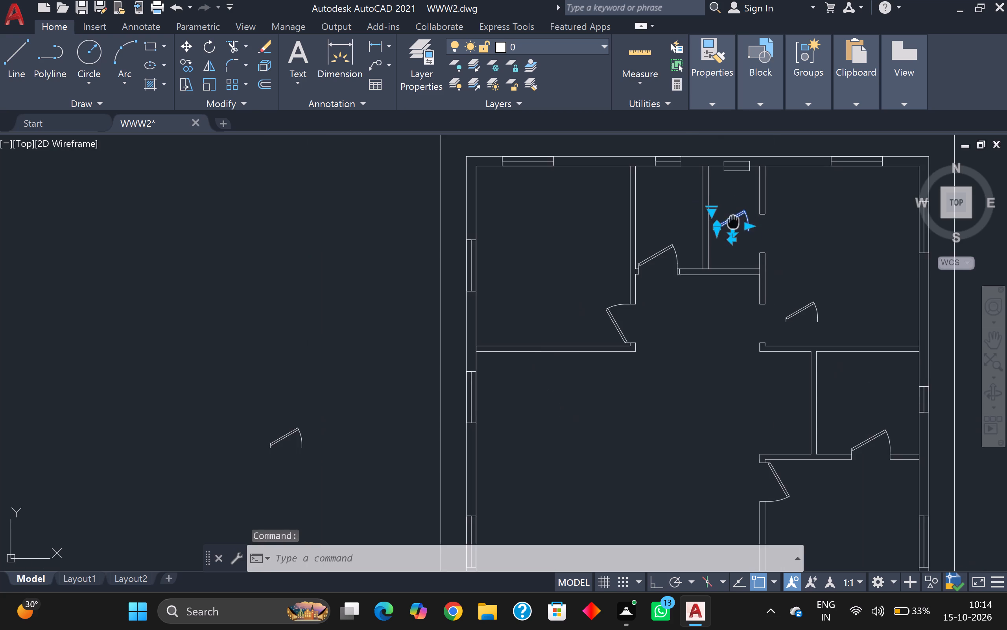
{"action": "middle_click_drag", "start_coordinate": [734, 224], "coordinate": [723, 280]}
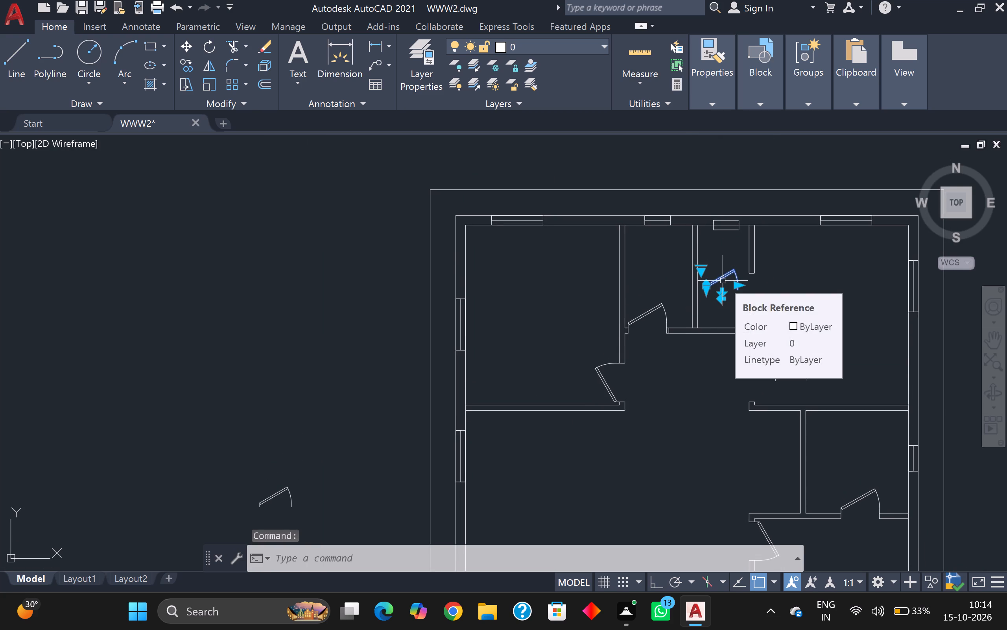
{"action": "key", "text": "a"}
{"action": "key", "text": "l"}
{"action": "key", "text": "Return"}
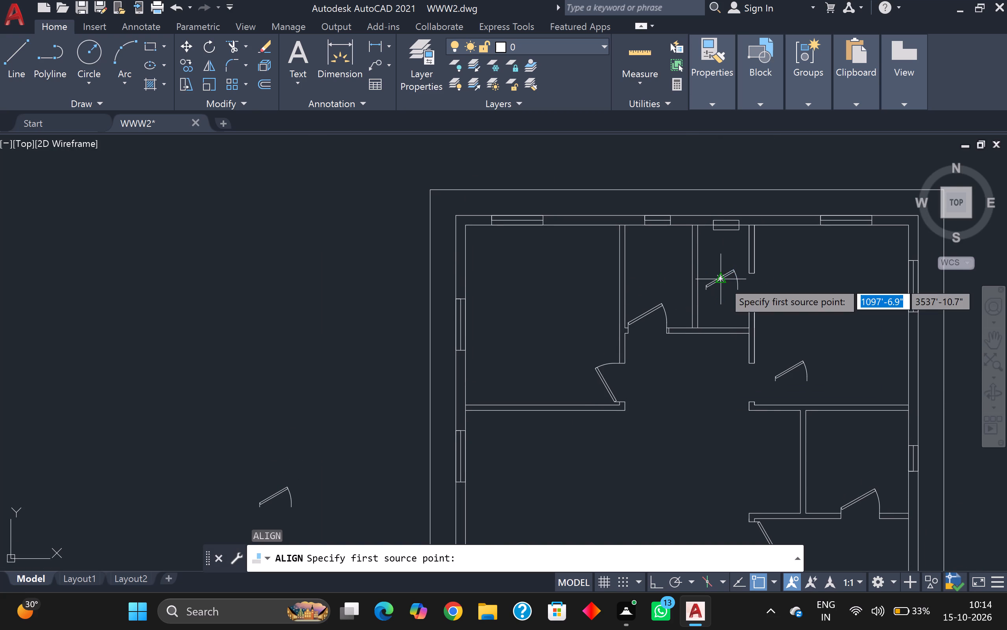
{"action": "scroll", "coordinate": [723, 281], "scroll_direction": "up", "scroll_amount": 2}
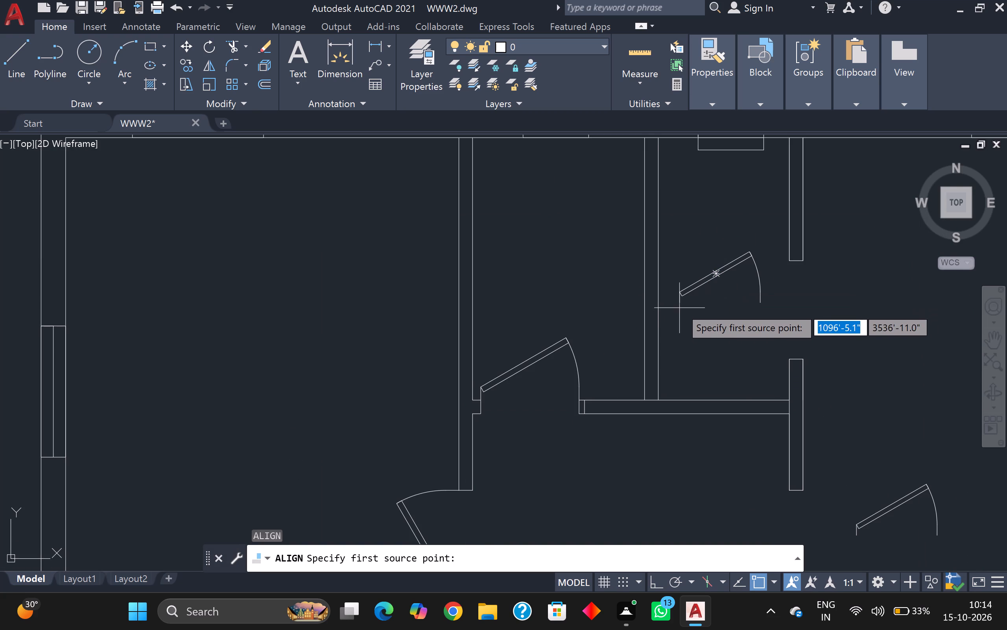
{"action": "left_click", "coordinate": [682, 304]}
{"action": "scroll", "coordinate": [795, 358], "scroll_direction": "up", "scroll_amount": 2}
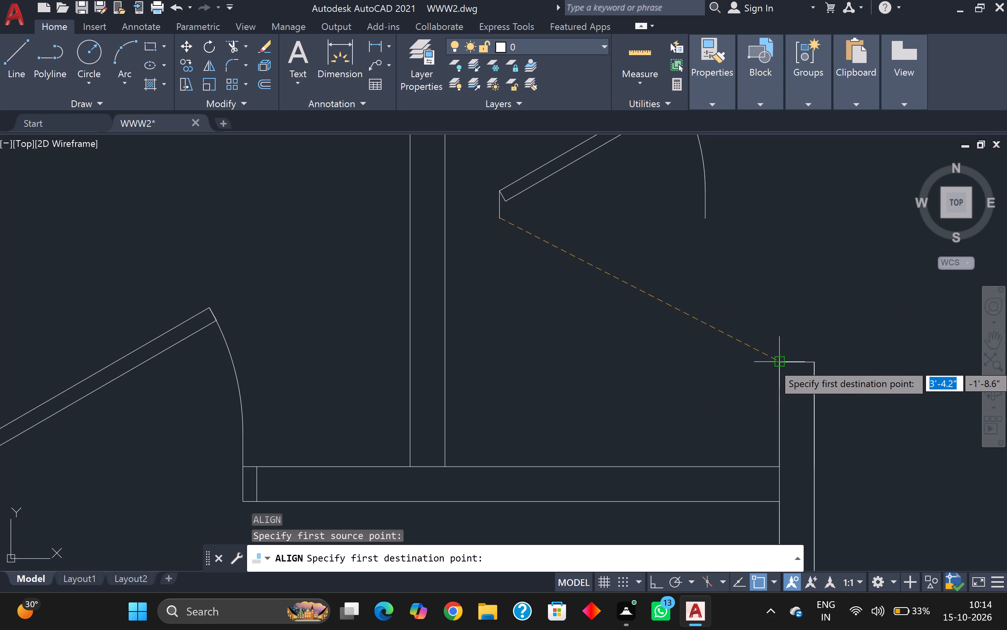
{"action": "left_click", "coordinate": [784, 363]}
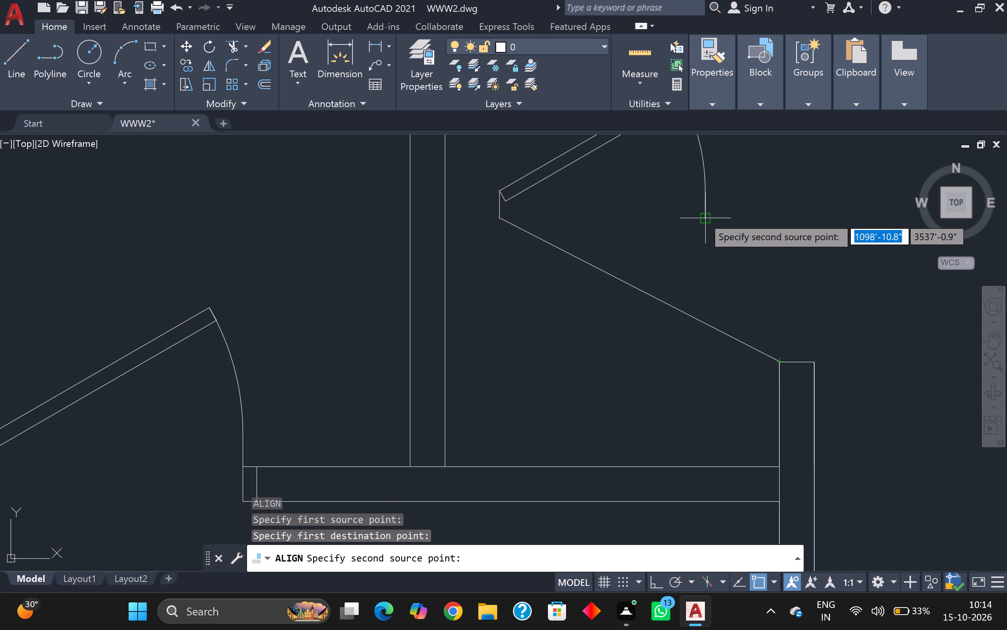
{"action": "left_click", "coordinate": [702, 216]}
{"action": "middle_click_drag", "start_coordinate": [771, 189], "coordinate": [713, 281]}
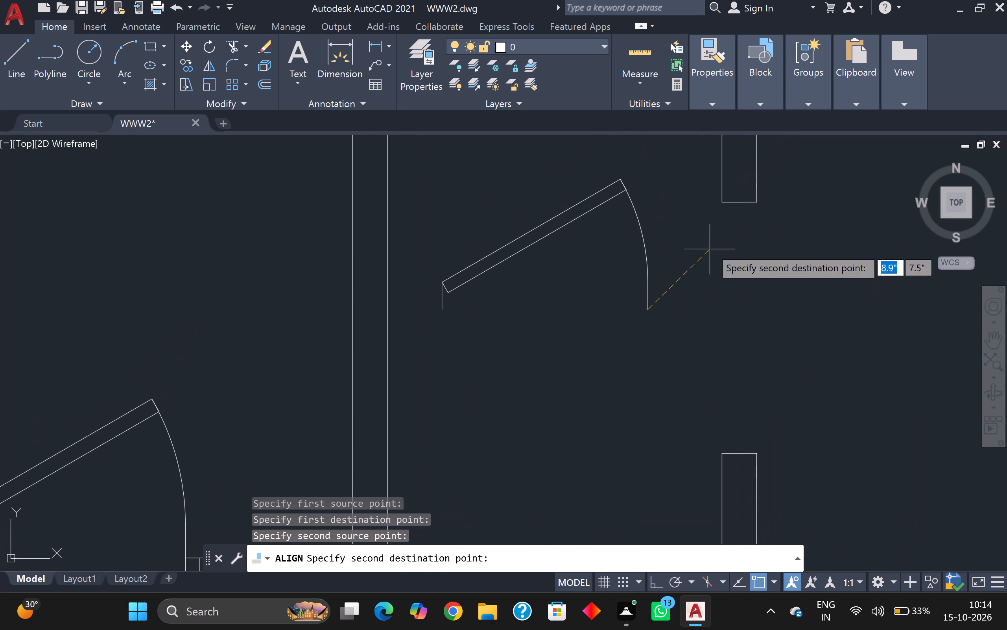
{"action": "left_click", "coordinate": [720, 204]}
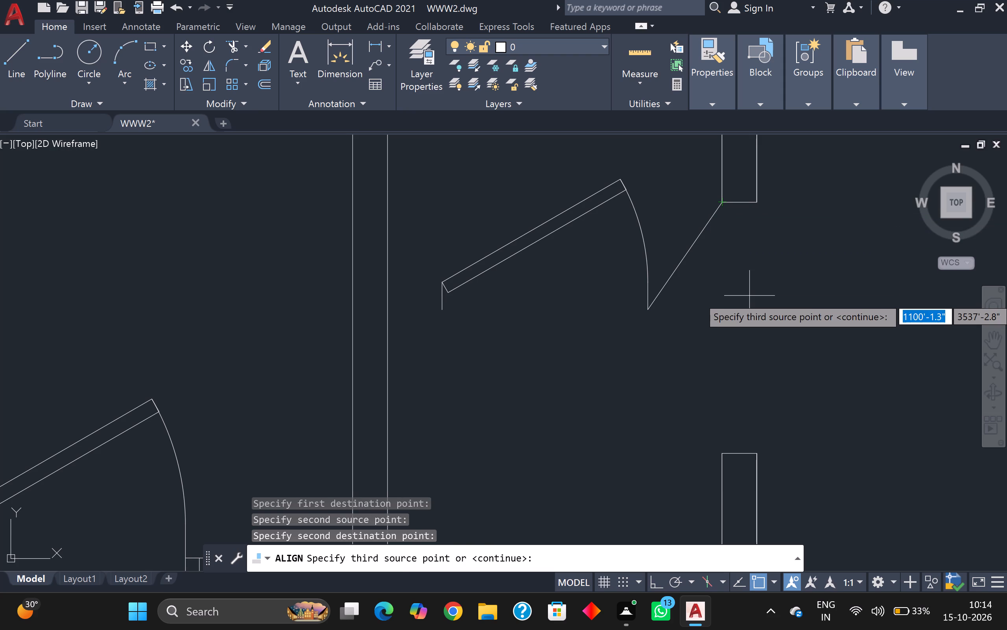
{"action": "key", "text": "Return"}
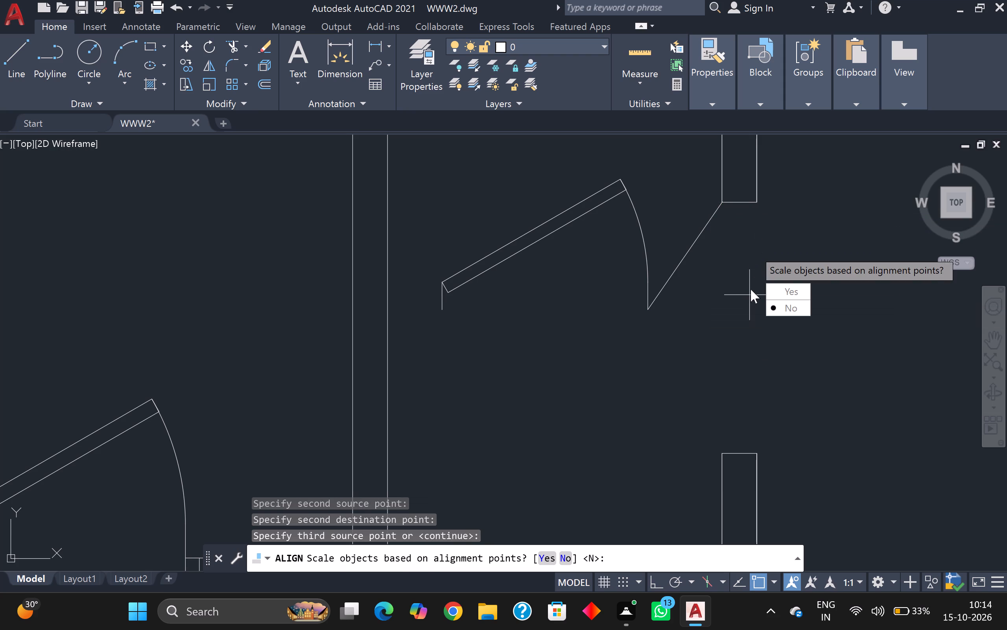
{"action": "left_click_drag", "start_coordinate": [775, 287], "coordinate": [753, 257]}
Move the window of that narrow room north by half its depth so it sits within the north exterior wall's thickness.
{"action": "scroll", "coordinate": [754, 256], "scroll_direction": "down", "scroll_amount": 4}
{"action": "middle_click_drag", "start_coordinate": [726, 228], "coordinate": [725, 230]}
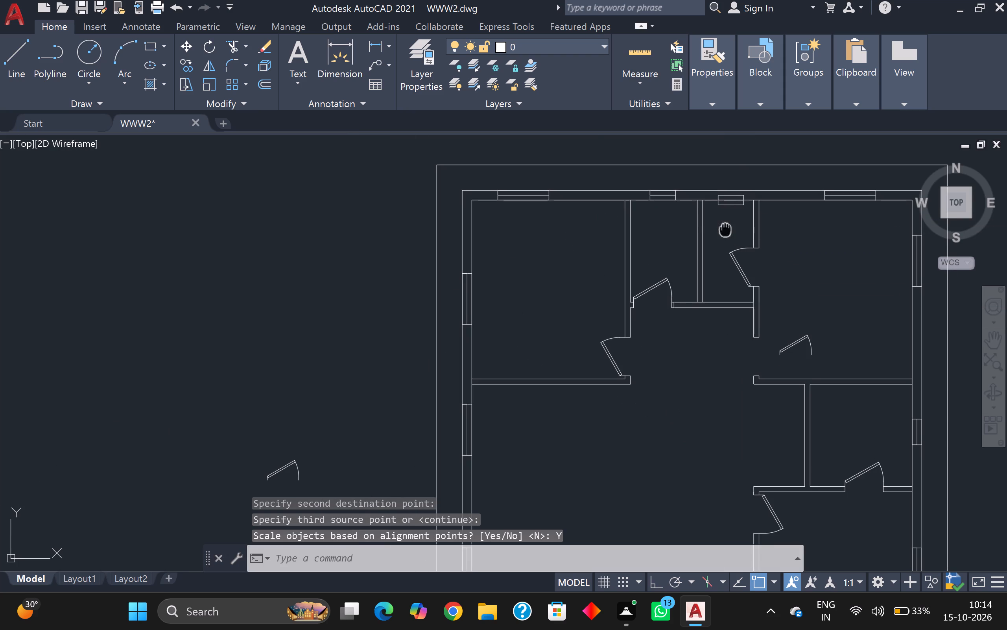
{"action": "middle_click_drag", "start_coordinate": [725, 230], "coordinate": [718, 279]}
{"action": "scroll", "coordinate": [737, 224], "scroll_direction": "up", "scroll_amount": 3}
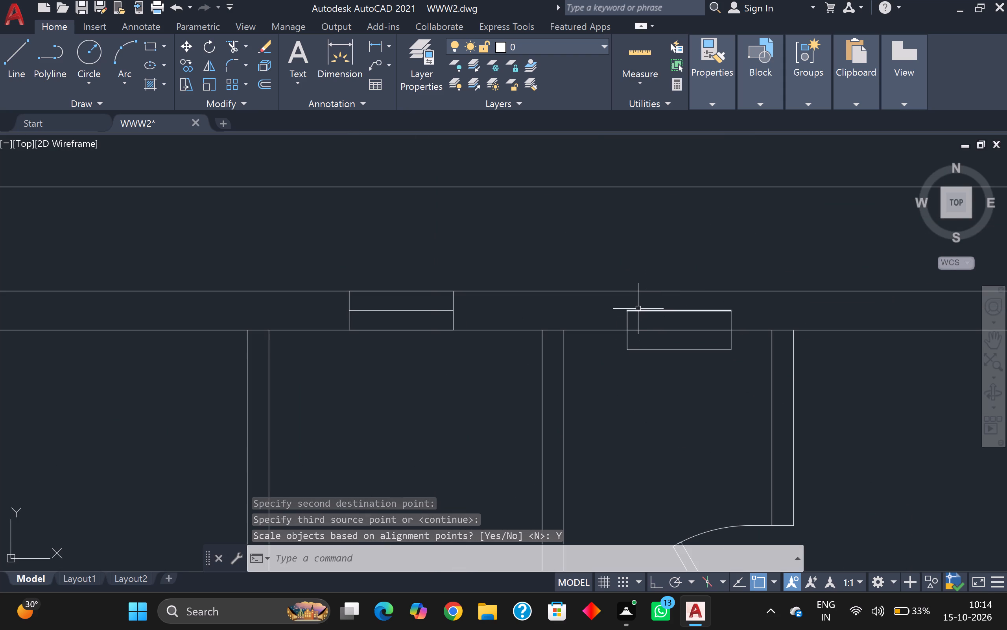
{"action": "left_click", "coordinate": [609, 306]}
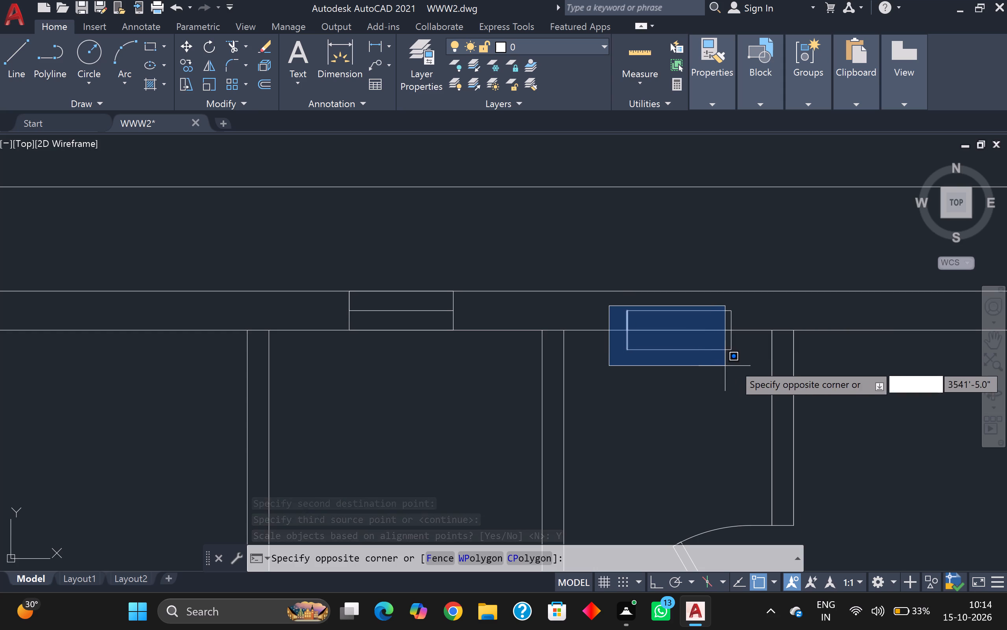
{"action": "left_click", "coordinate": [754, 363]}
{"action": "key", "text": "m"}
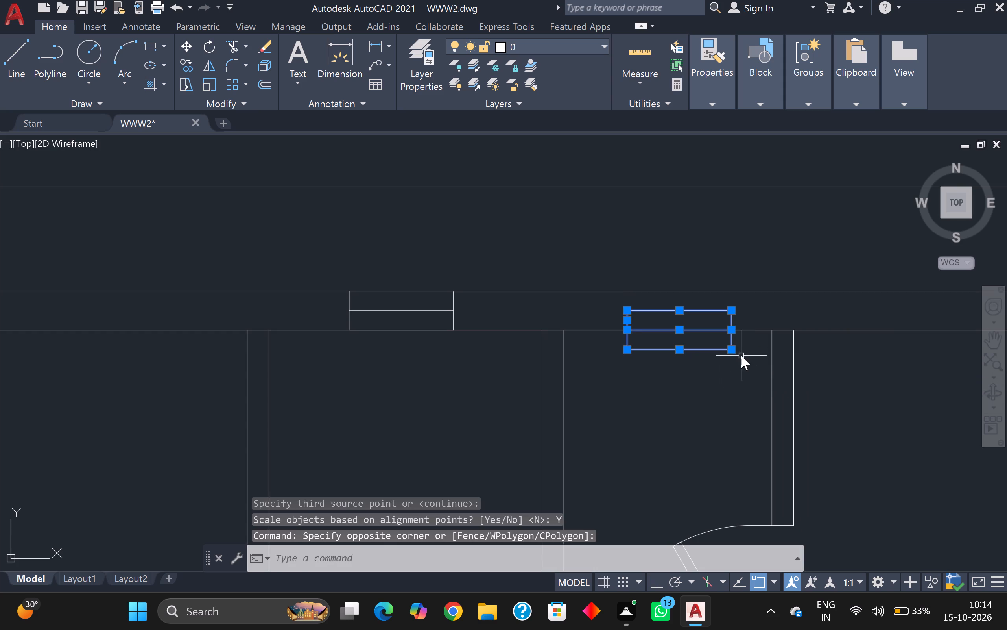
{"action": "key", "text": "Return"}
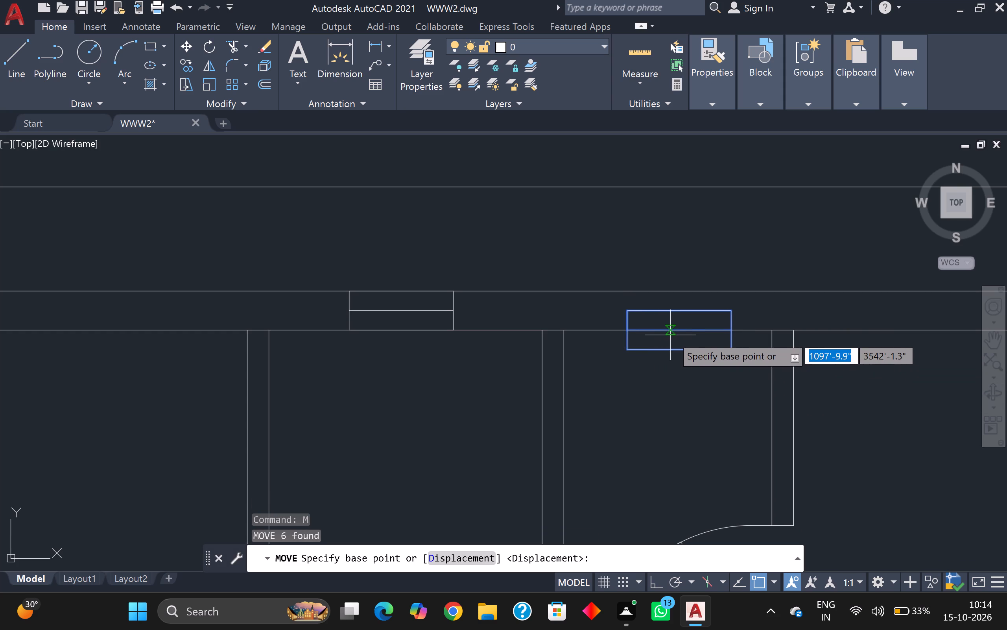
{"action": "left_click", "coordinate": [674, 328]}
{"action": "scroll", "coordinate": [678, 321], "scroll_direction": "up", "scroll_amount": 2}
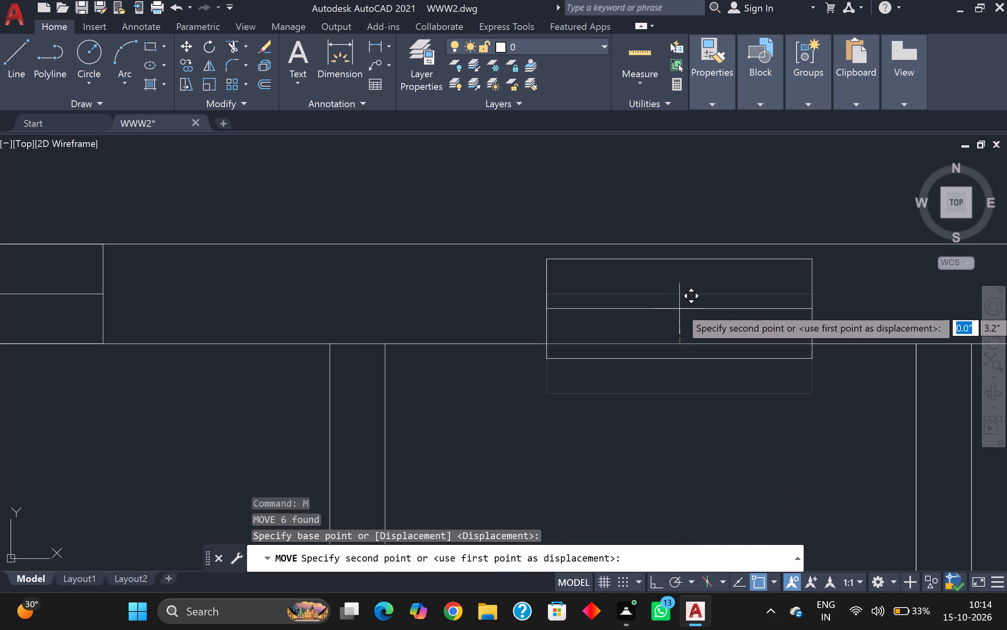
{"action": "left_click", "coordinate": [681, 297]}
Delete the spare door block lying outside the plan to the west.
{"action": "scroll", "coordinate": [681, 297], "scroll_direction": "down", "scroll_amount": 2}
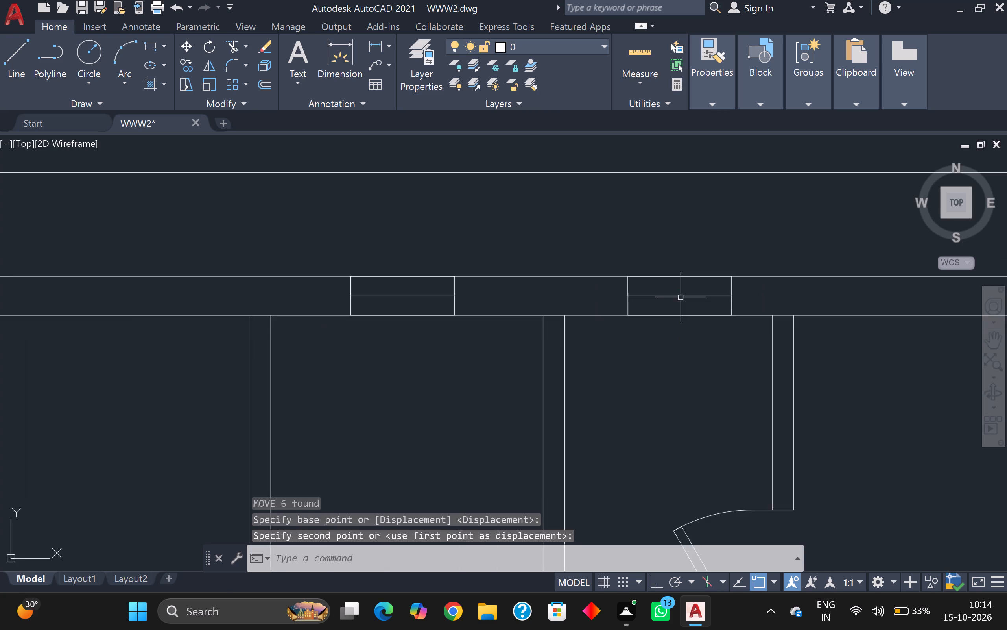
{"action": "scroll", "coordinate": [681, 297], "scroll_direction": "down", "scroll_amount": 5}
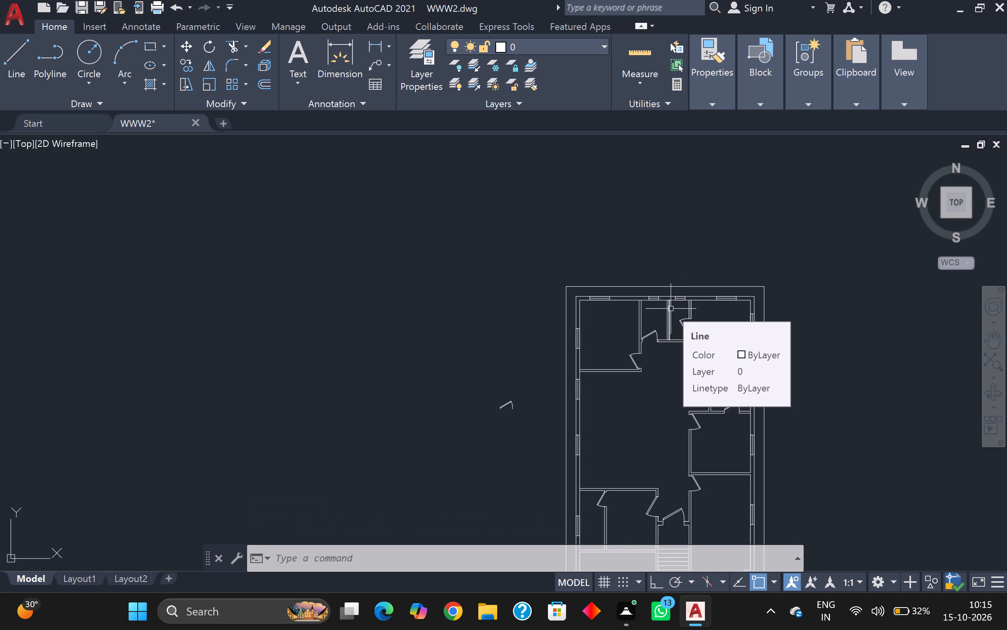
{"action": "scroll", "coordinate": [758, 394], "scroll_direction": "down", "scroll_amount": 1}
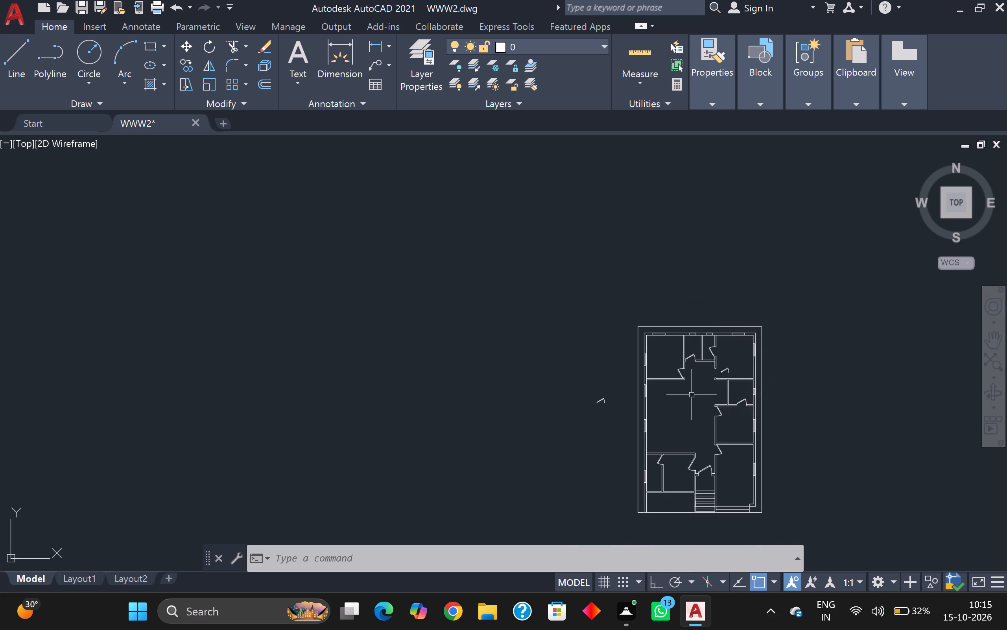
{"action": "scroll", "coordinate": [609, 413], "scroll_direction": "up", "scroll_amount": 2}
{"action": "left_click", "coordinate": [609, 371]}
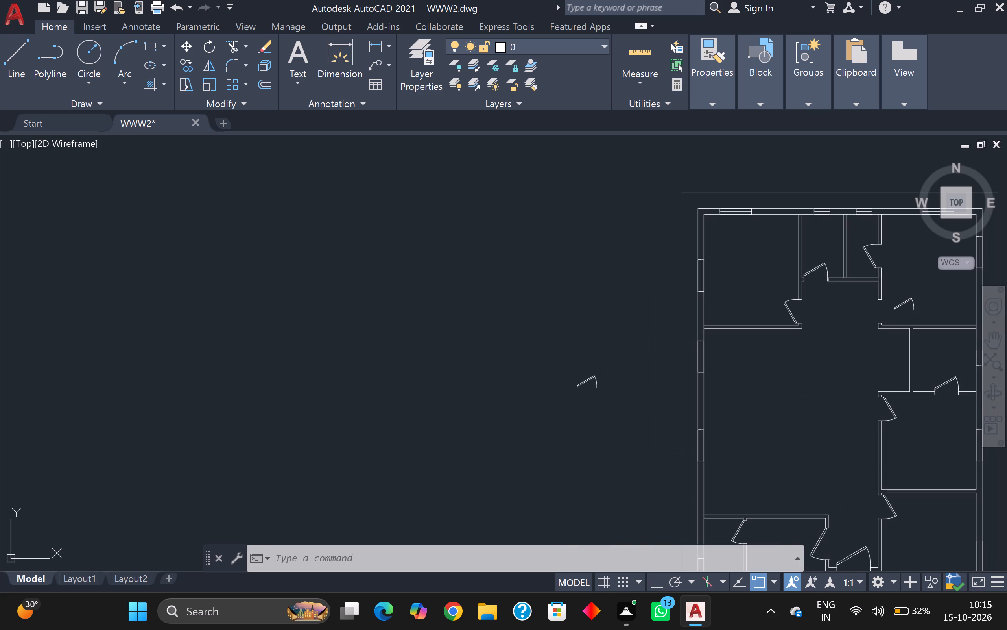
{"action": "left_click", "coordinate": [543, 422]}
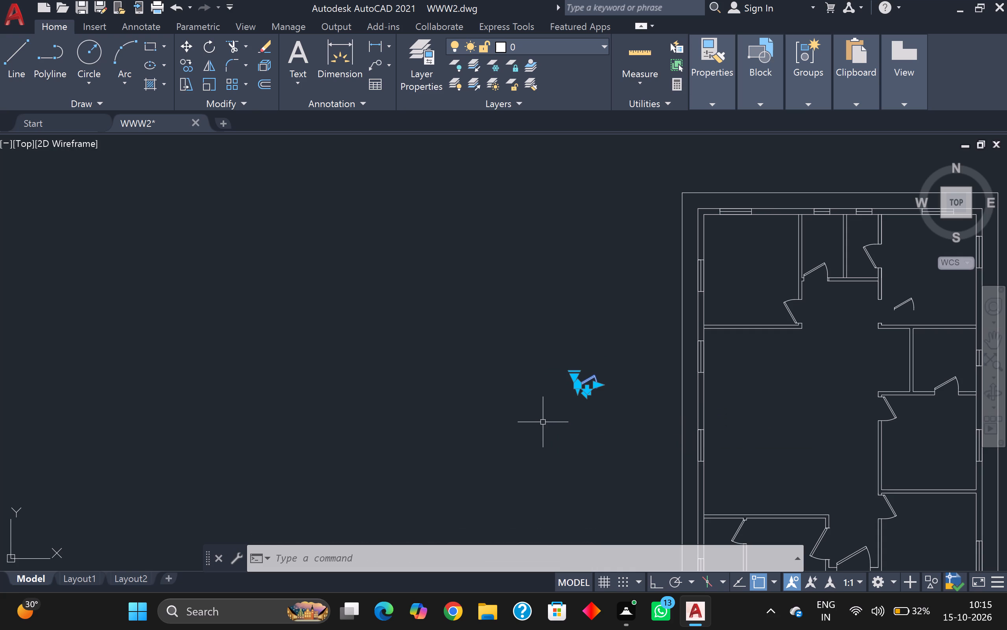
{"action": "key", "text": "Delete"}
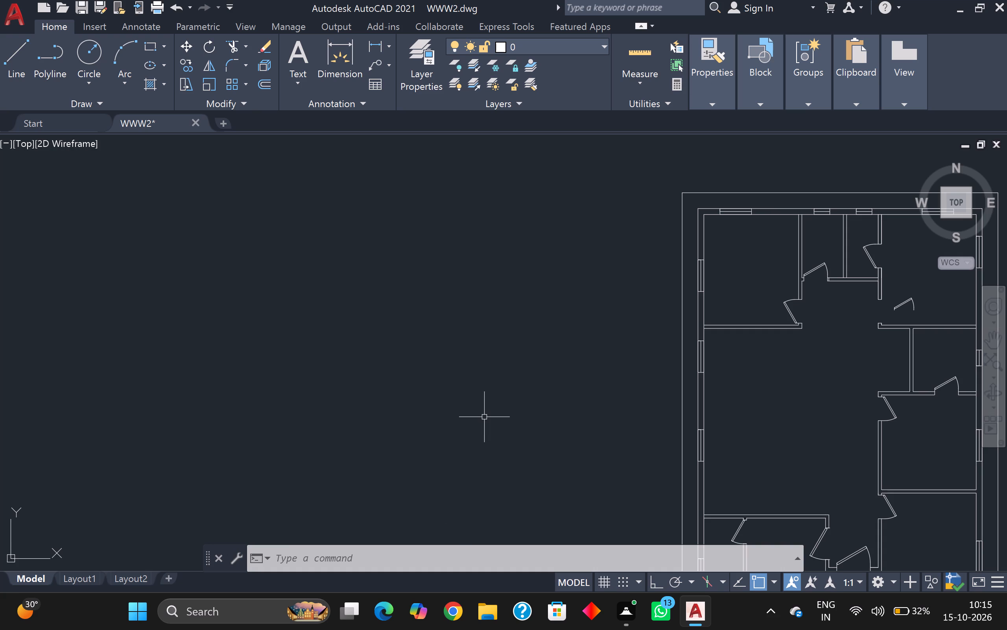
Trim the west exterior wall's inner line between the two faces of the partition along the north side of the southwest rooms.
{"action": "scroll", "coordinate": [502, 409], "scroll_direction": "down", "scroll_amount": 2}
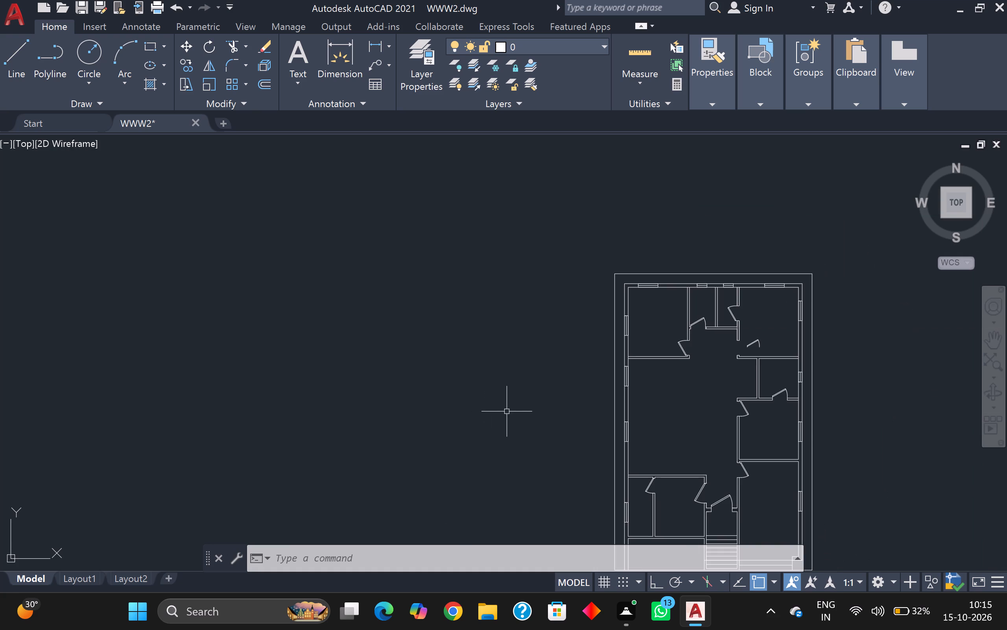
{"action": "middle_click_drag", "start_coordinate": [682, 421], "coordinate": [629, 278]}
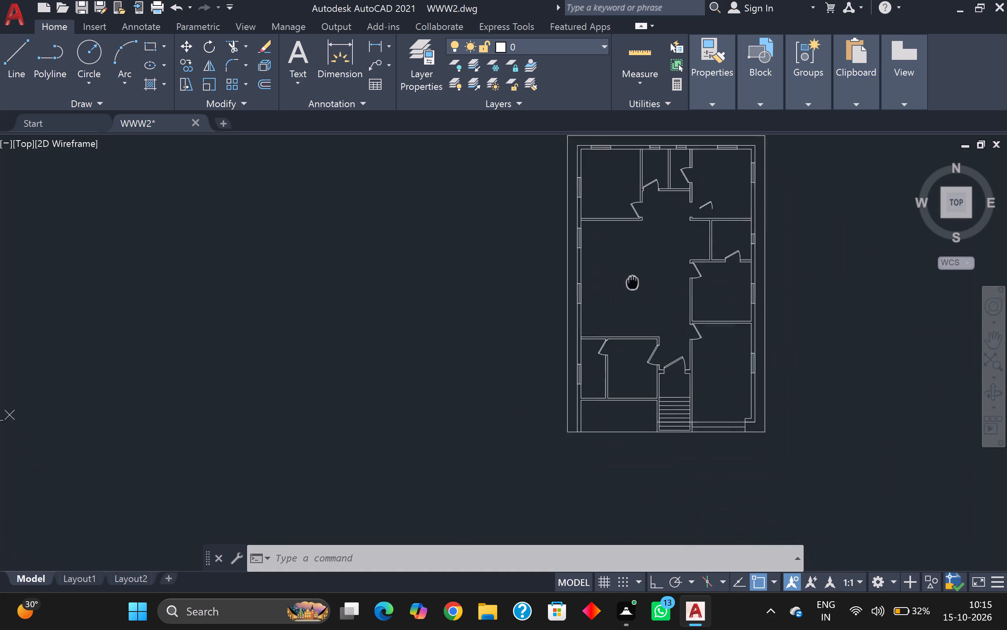
{"action": "middle_click_drag", "start_coordinate": [629, 278], "coordinate": [561, 219]}
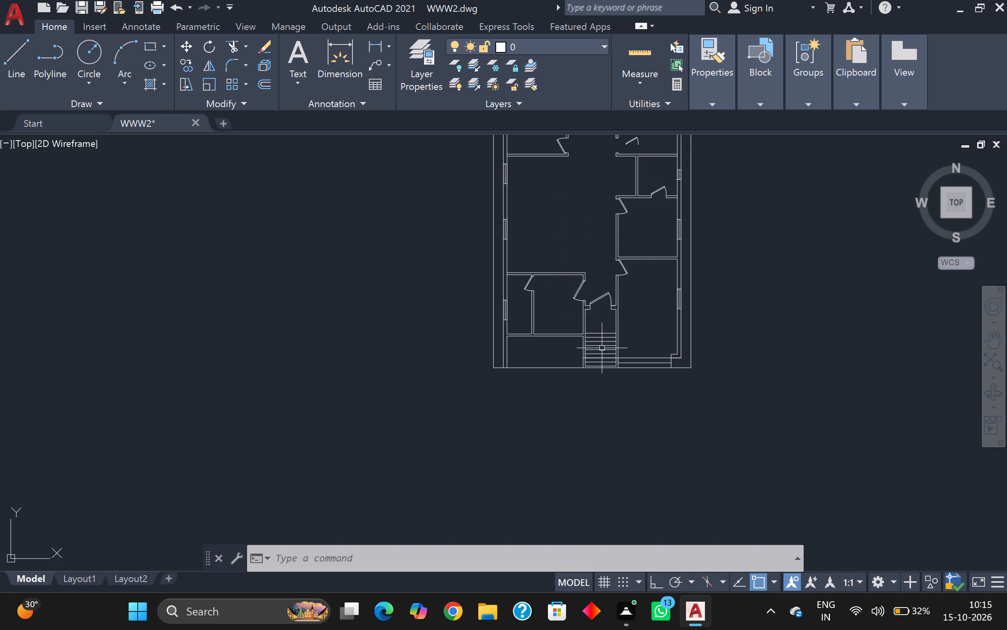
{"action": "scroll", "coordinate": [602, 348], "scroll_direction": "up", "scroll_amount": 1}
{"action": "scroll", "coordinate": [482, 316], "scroll_direction": "up", "scroll_amount": 1}
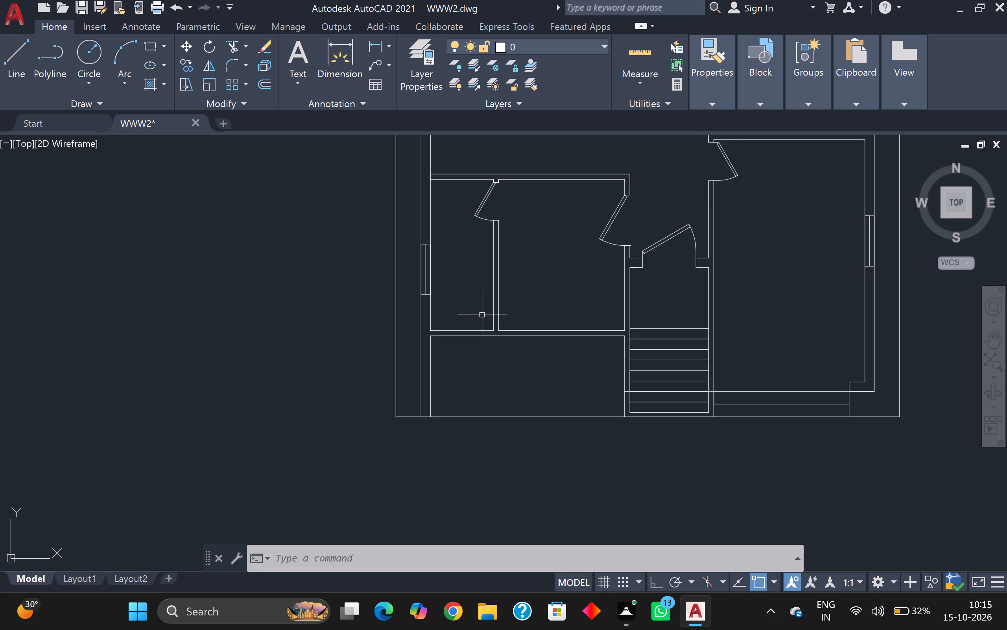
{"action": "middle_click_drag", "start_coordinate": [480, 309], "coordinate": [524, 516]}
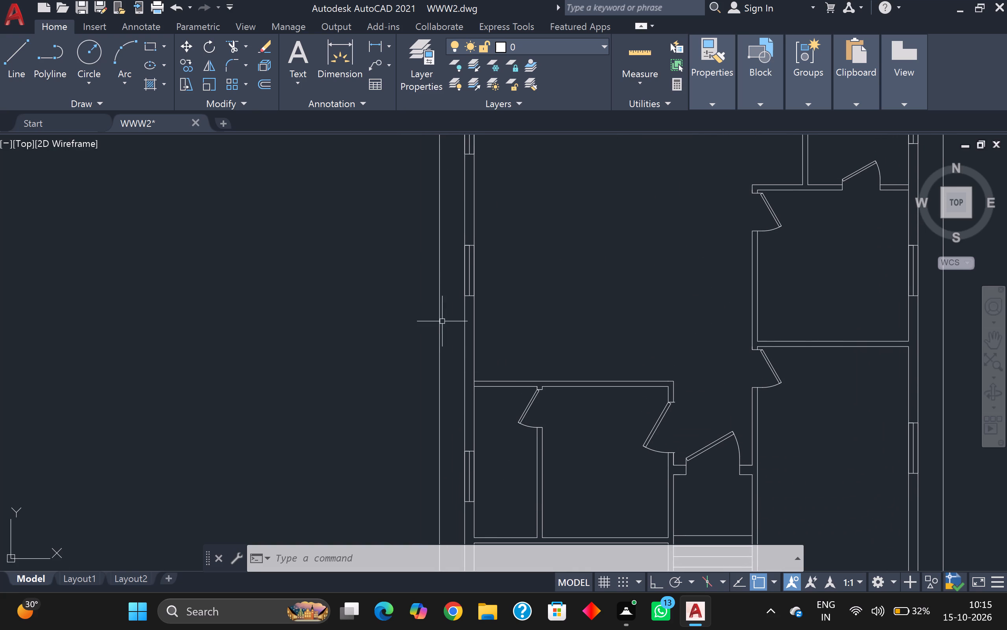
{"action": "left_click", "coordinate": [234, 40]}
{"action": "scroll", "coordinate": [449, 376], "scroll_direction": "up", "scroll_amount": 3}
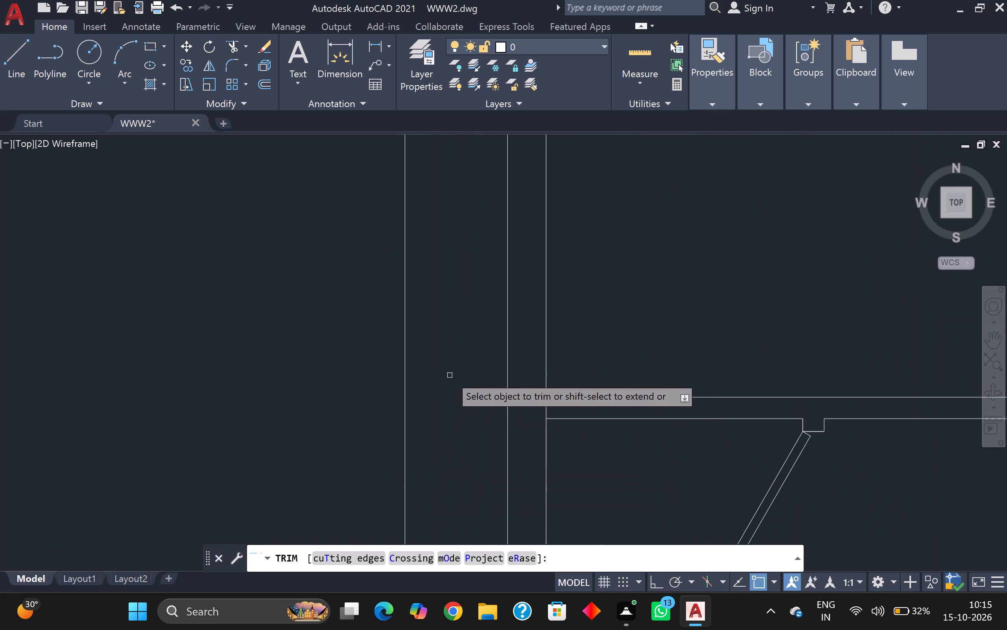
{"action": "left_click", "coordinate": [548, 404]}
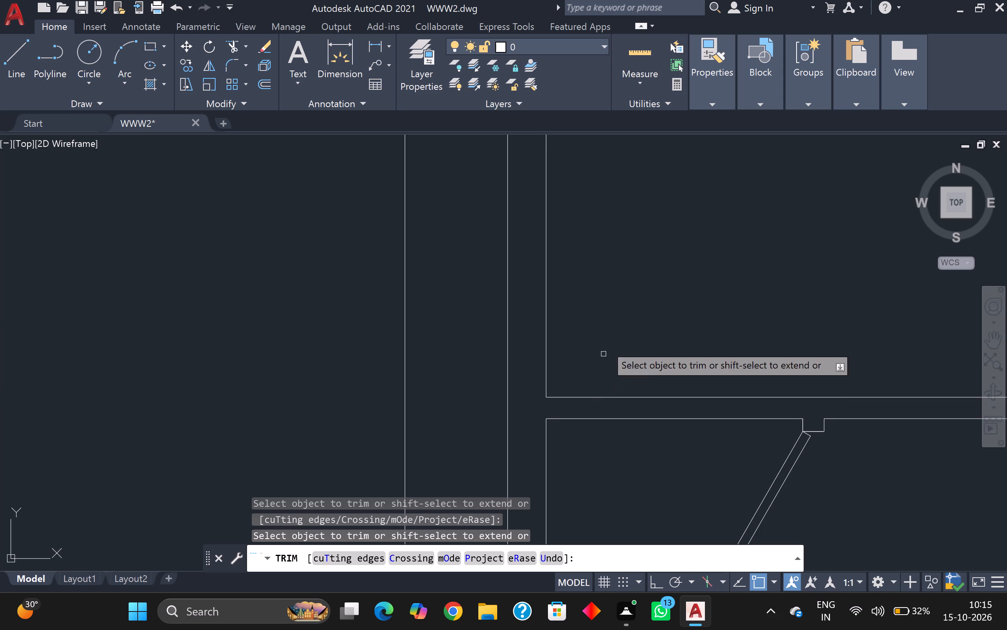
Trim the west exterior wall's inner line between the two faces of the northwest room's south wall.
{"action": "scroll", "coordinate": [606, 328], "scroll_direction": "down", "scroll_amount": 1}
{"action": "middle_click_drag", "start_coordinate": [606, 327], "coordinate": [569, 615]}
{"action": "scroll", "coordinate": [631, 422], "scroll_direction": "down", "scroll_amount": 3}
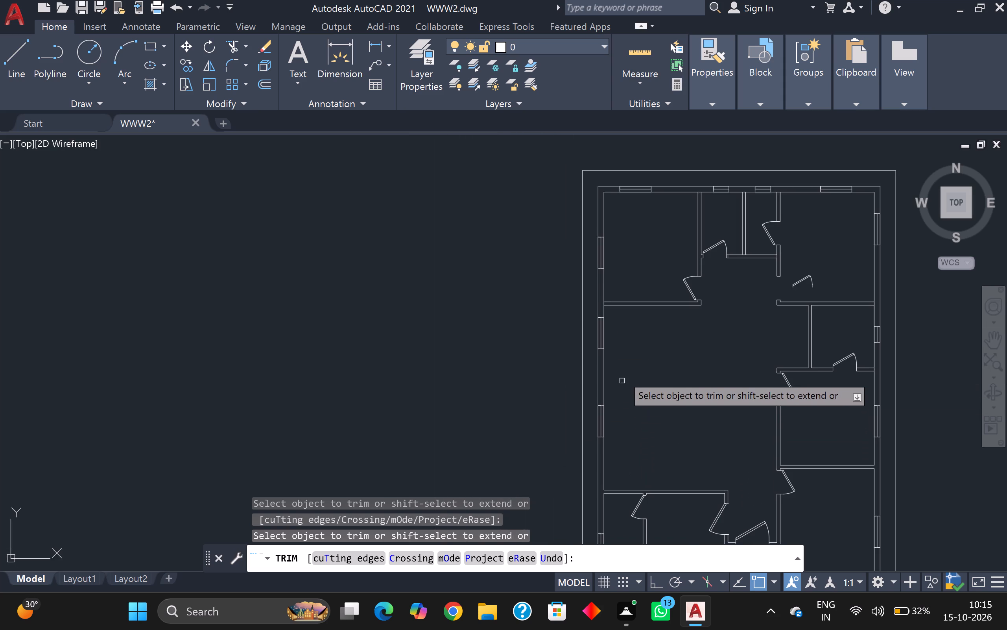
{"action": "scroll", "coordinate": [589, 267], "scroll_direction": "up", "scroll_amount": 2}
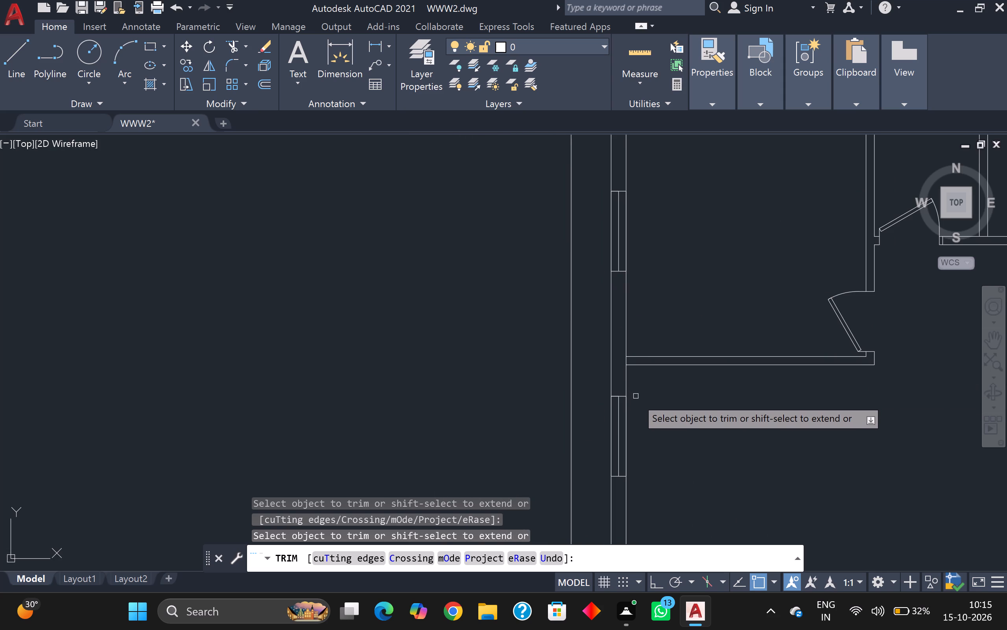
{"action": "scroll", "coordinate": [636, 398], "scroll_direction": "up", "scroll_amount": 2}
{"action": "left_click", "coordinate": [611, 302]}
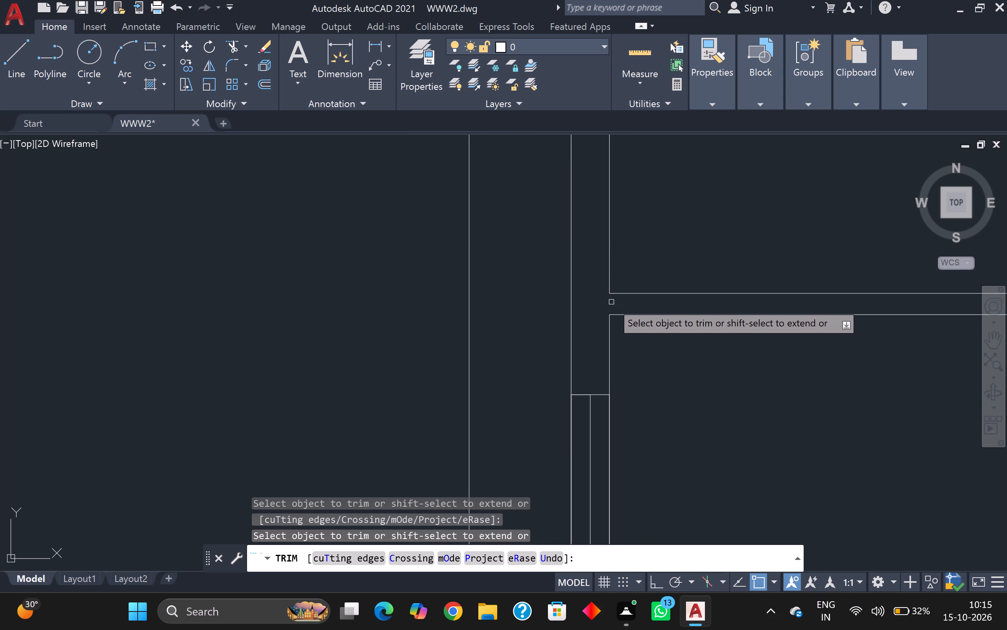
Trim the north exterior wall's inner line across the ends of the two partitions enclosing the narrow room east of the northwest room.
{"action": "scroll", "coordinate": [633, 267], "scroll_direction": "down", "scroll_amount": 2}
{"action": "middle_click_drag", "start_coordinate": [636, 329], "coordinate": [630, 504]}
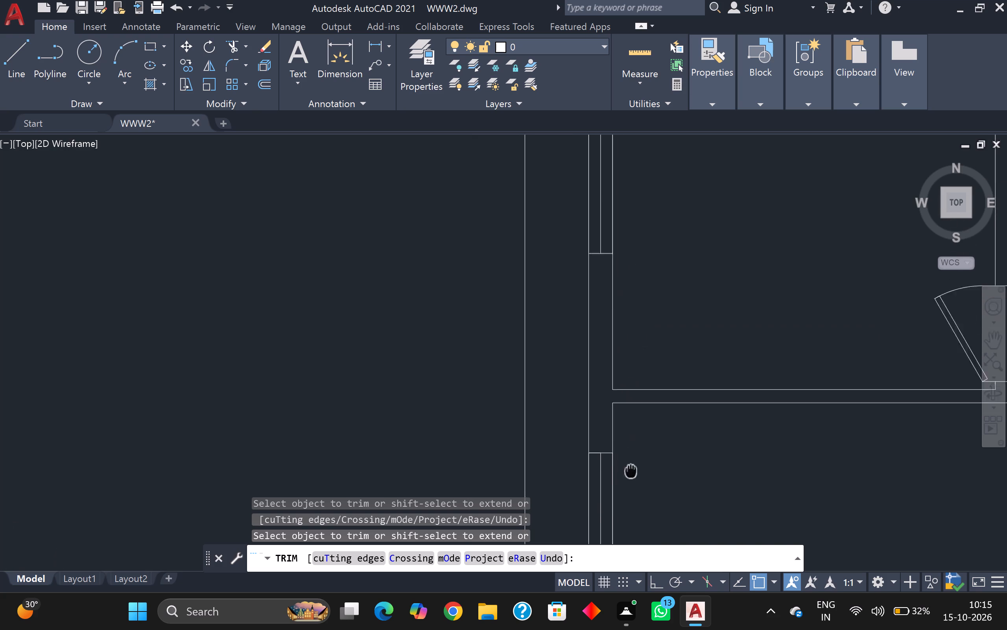
{"action": "middle_click_drag", "start_coordinate": [630, 504], "coordinate": [596, 629]}
{"action": "scroll", "coordinate": [649, 401], "scroll_direction": "down", "scroll_amount": 2}
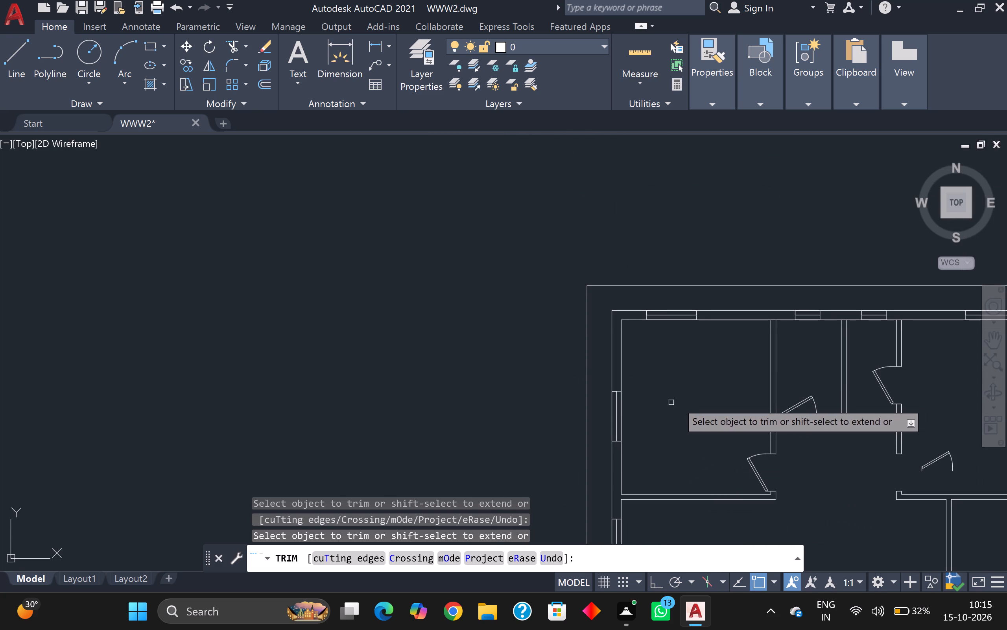
{"action": "middle_click_drag", "start_coordinate": [736, 344], "coordinate": [557, 393]}
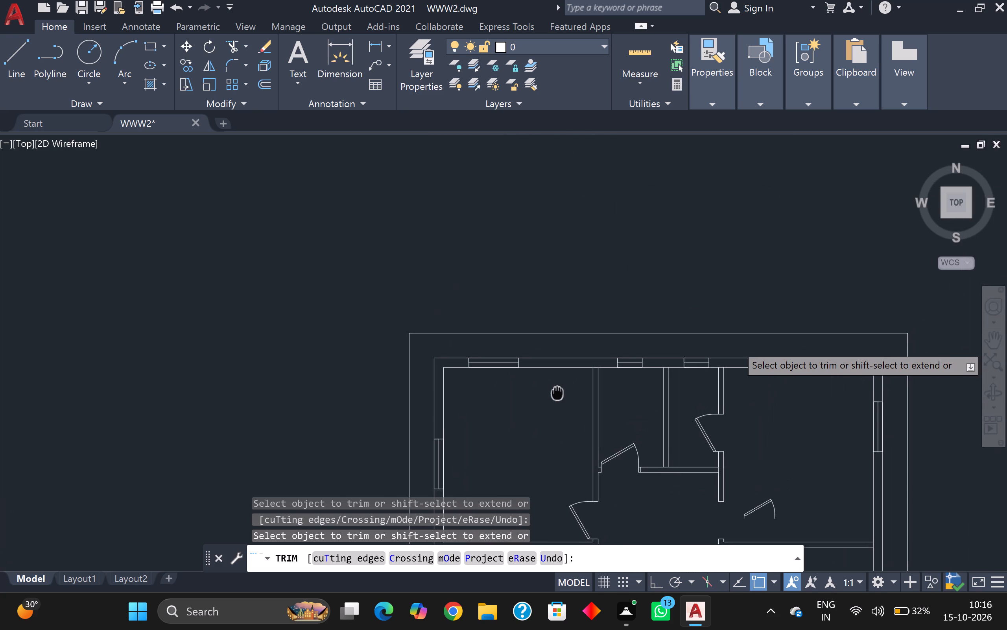
{"action": "middle_click_drag", "start_coordinate": [557, 393], "coordinate": [557, 393]}
{"action": "scroll", "coordinate": [579, 363], "scroll_direction": "up", "scroll_amount": 2}
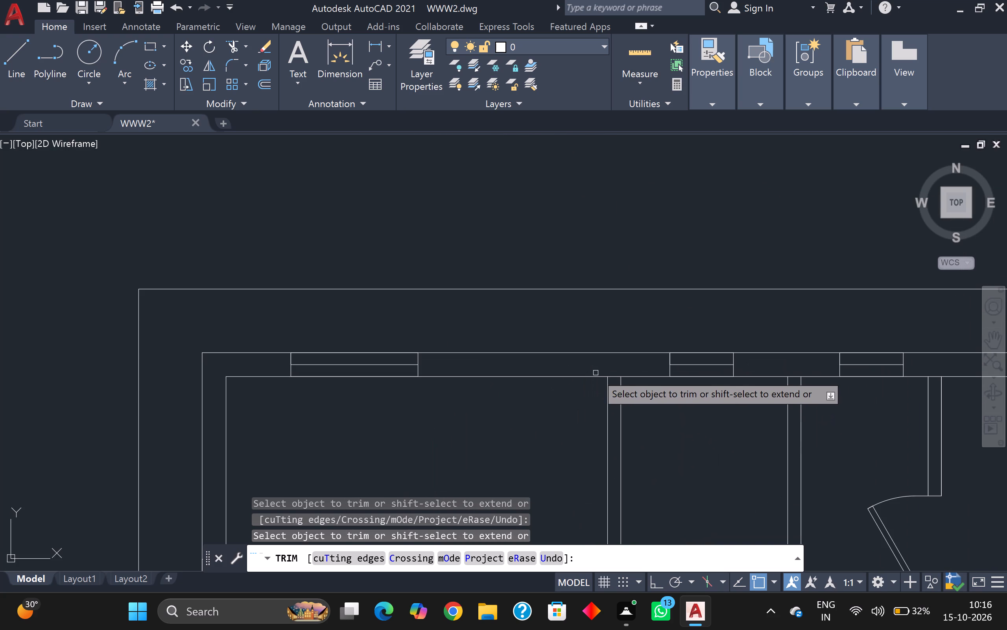
{"action": "scroll", "coordinate": [611, 381], "scroll_direction": "up", "scroll_amount": 2}
{"action": "left_click", "coordinate": [621, 377]}
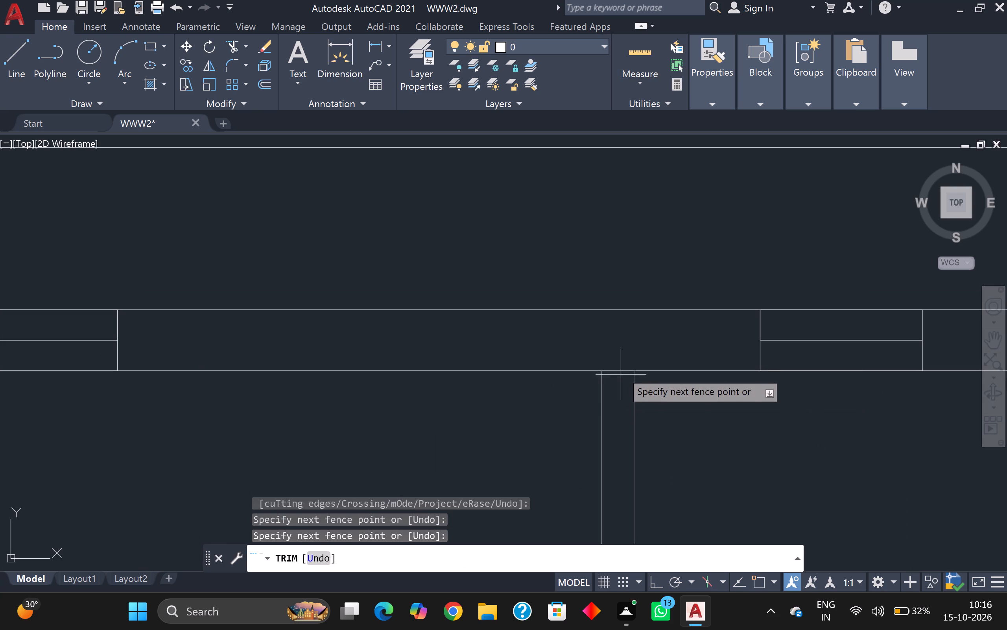
{"action": "left_click", "coordinate": [623, 362]}
{"action": "scroll", "coordinate": [624, 364], "scroll_direction": "down", "scroll_amount": 3}
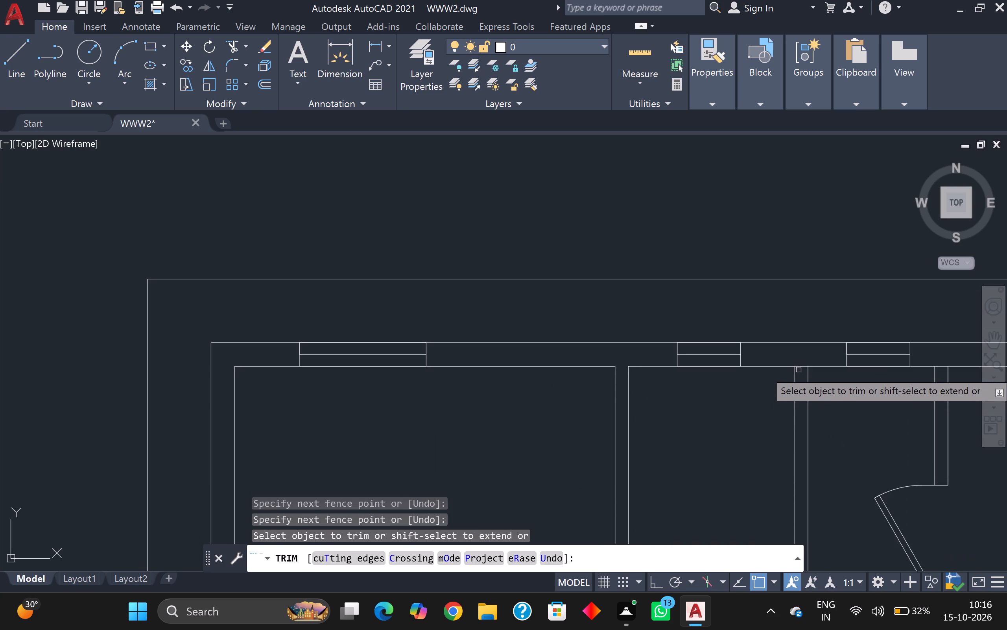
{"action": "left_click", "coordinate": [804, 365]}
Trim the north exterior wall's inner line across the end of the northeast room's west partition.
{"action": "scroll", "coordinate": [810, 358], "scroll_direction": "down", "scroll_amount": 1}
{"action": "middle_click_drag", "start_coordinate": [807, 357], "coordinate": [638, 345]}
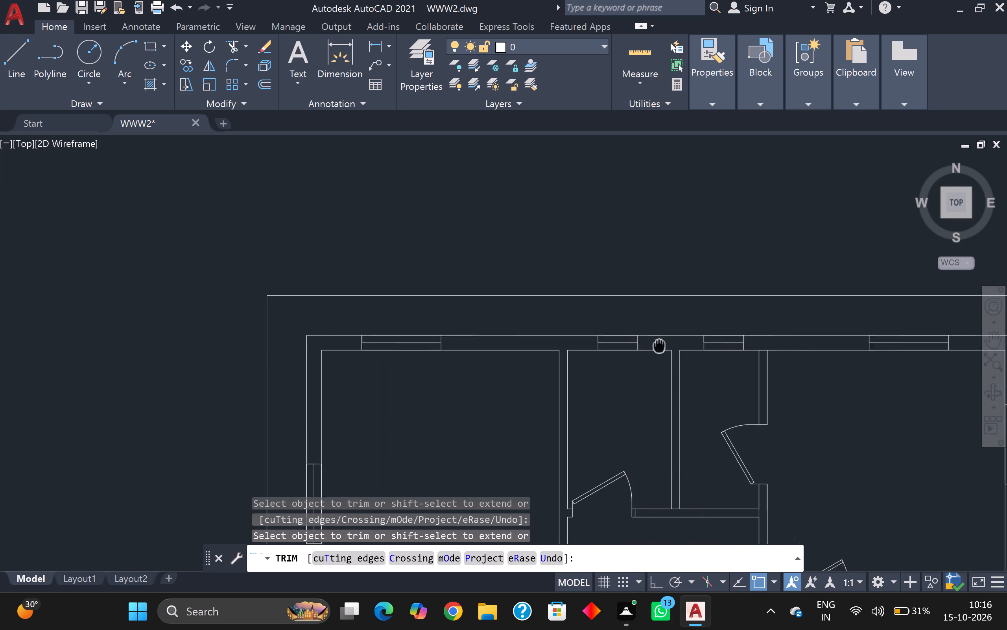
{"action": "middle_click_drag", "start_coordinate": [638, 345], "coordinate": [501, 369]}
{"action": "scroll", "coordinate": [590, 365], "scroll_direction": "up", "scroll_amount": 2}
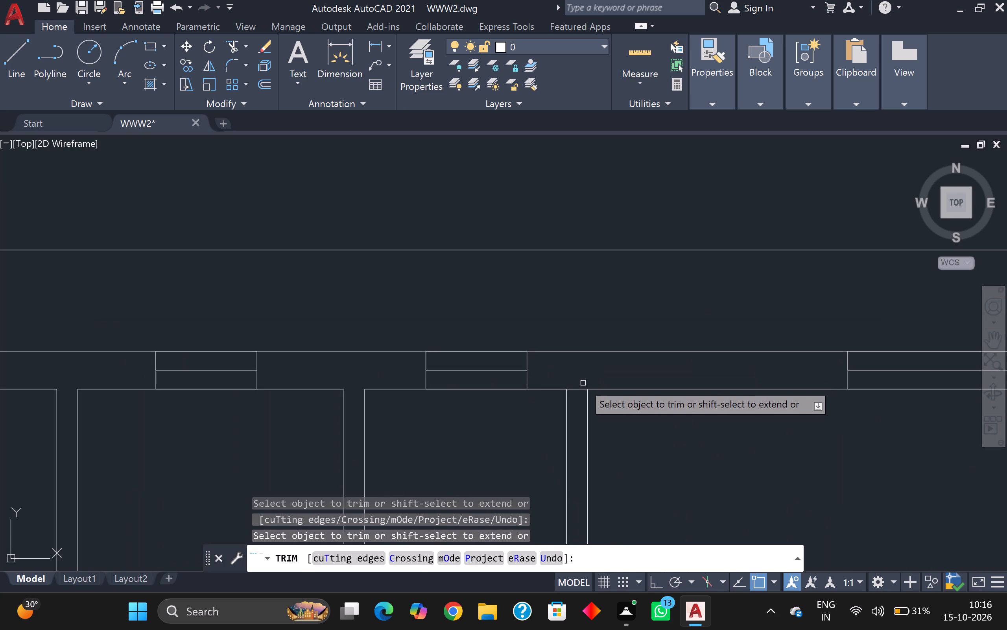
{"action": "left_click", "coordinate": [581, 393]}
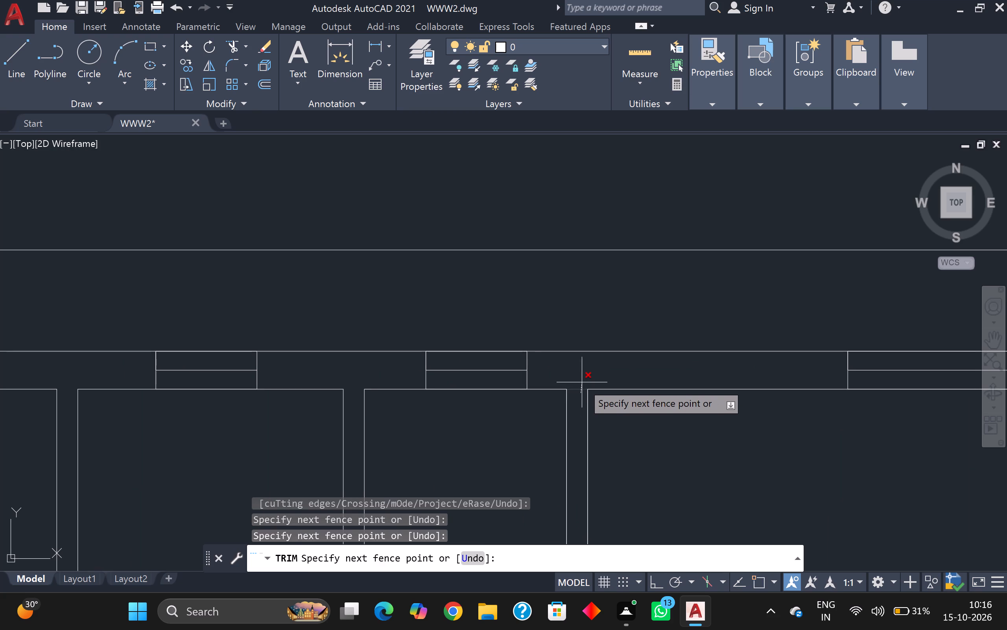
{"action": "left_click", "coordinate": [582, 382]}
Trim the east exterior wall's inner line between the two faces of the northeast room's south wall.
{"action": "scroll", "coordinate": [582, 382], "scroll_direction": "down", "scroll_amount": 3}
{"action": "middle_click_drag", "start_coordinate": [671, 421], "coordinate": [660, 410]}
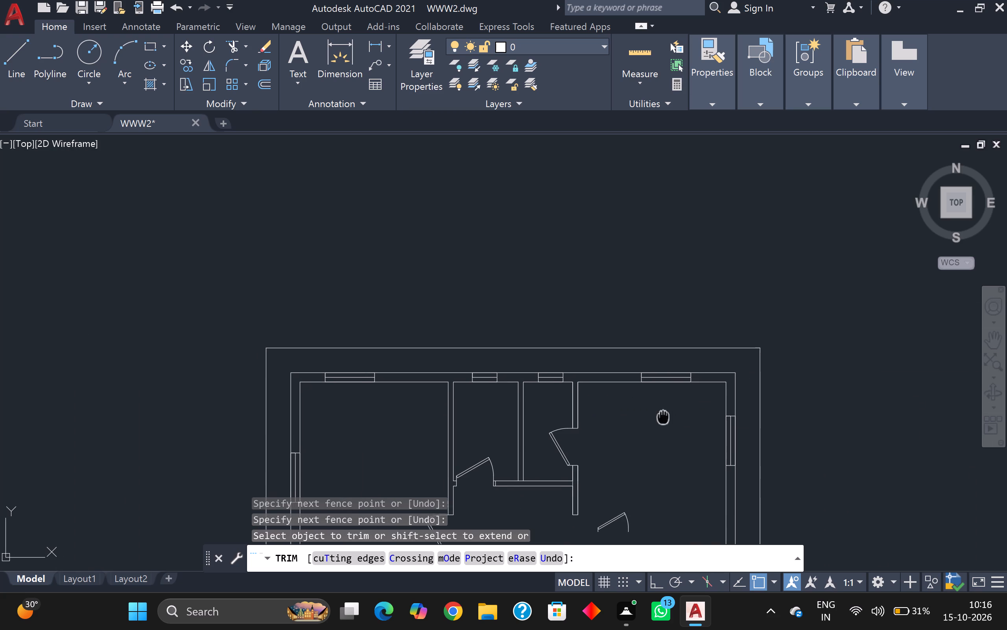
{"action": "middle_click_drag", "start_coordinate": [660, 410], "coordinate": [600, 215]}
{"action": "scroll", "coordinate": [636, 348], "scroll_direction": "up", "scroll_amount": 2}
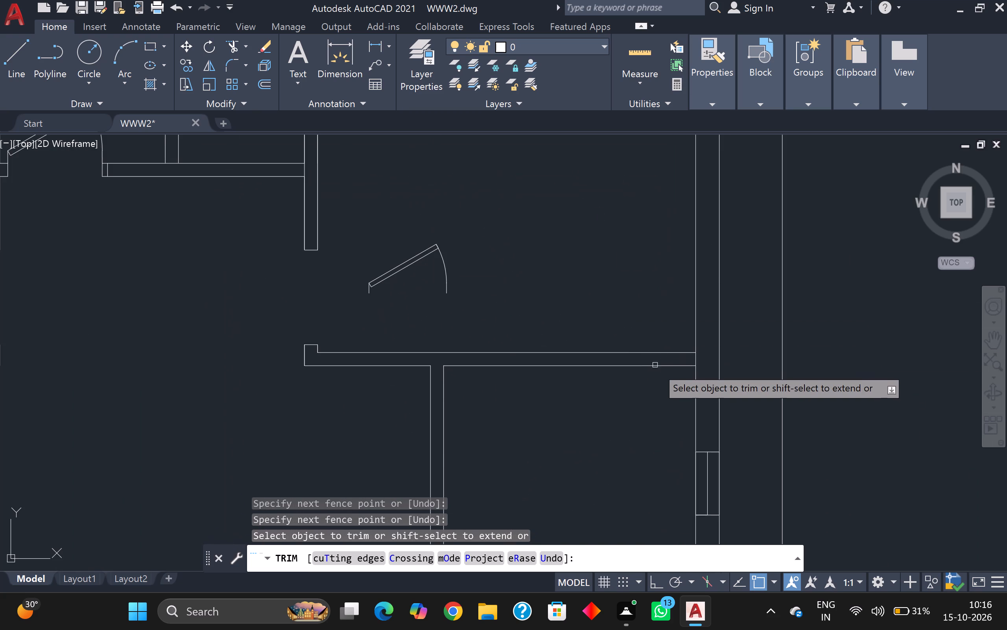
{"action": "scroll", "coordinate": [664, 367], "scroll_direction": "up", "scroll_amount": 2}
{"action": "left_click", "coordinate": [725, 350]}
{"action": "left_click", "coordinate": [752, 346]}
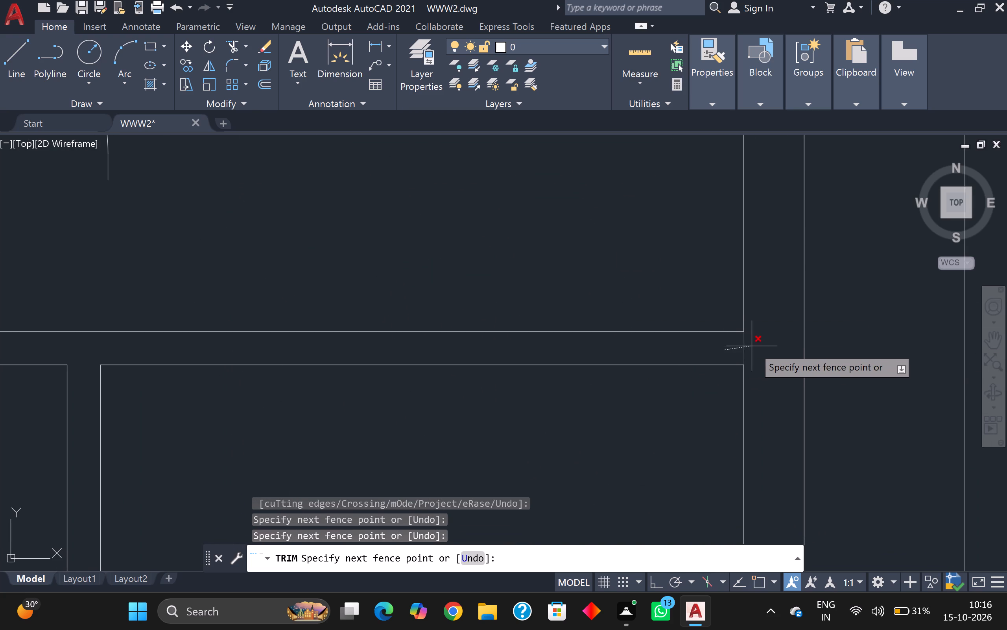
Examine the remaining wall junctions around the eastern and southern rooms for leftover lines, and end the trimming.
{"action": "scroll", "coordinate": [753, 346], "scroll_direction": "down", "scroll_amount": 3}
{"action": "scroll", "coordinate": [716, 390], "scroll_direction": "down", "scroll_amount": 2}
{"action": "middle_click_drag", "start_coordinate": [710, 393], "coordinate": [704, 371]}
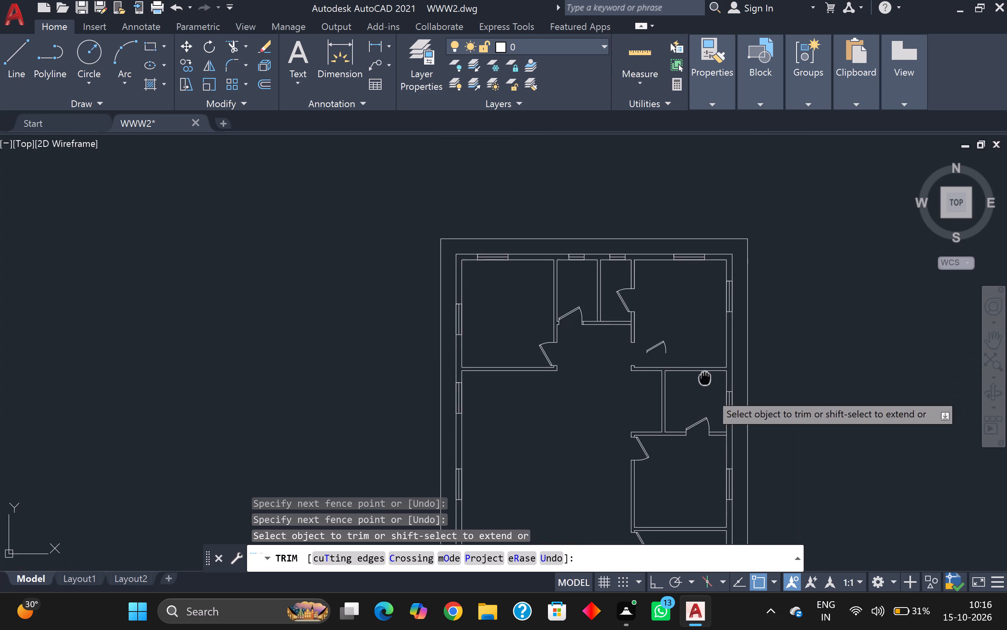
{"action": "middle_click_drag", "start_coordinate": [704, 371], "coordinate": [679, 184]}
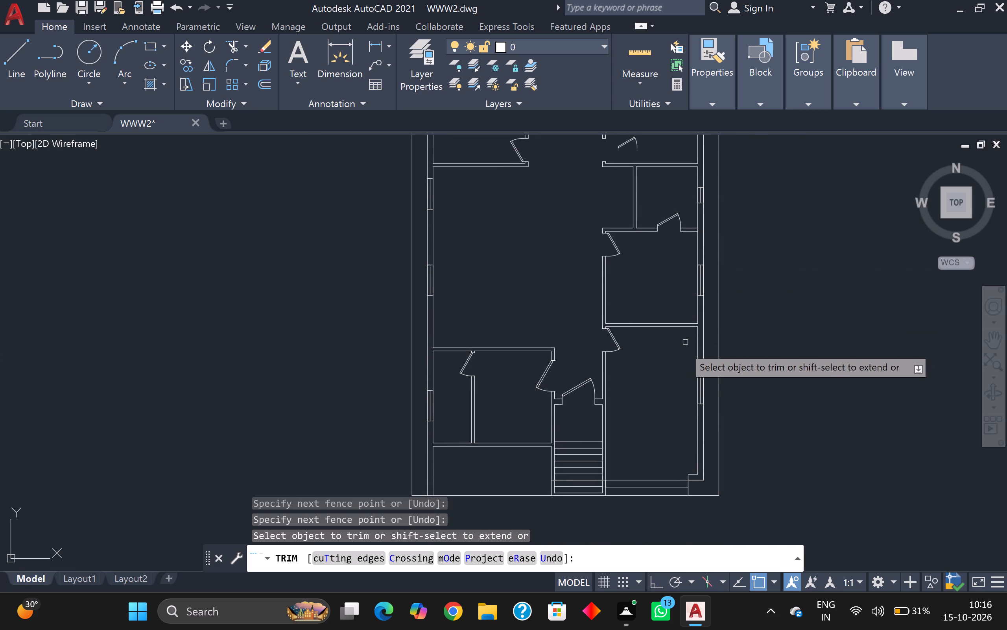
{"action": "scroll", "coordinate": [590, 343], "scroll_direction": "up", "scroll_amount": 3}
{"action": "scroll", "coordinate": [606, 317], "scroll_direction": "down", "scroll_amount": 2}
{"action": "scroll", "coordinate": [605, 310], "scroll_direction": "up", "scroll_amount": 2}
{"action": "middle_click_drag", "start_coordinate": [605, 310], "coordinate": [558, 480]}
{"action": "scroll", "coordinate": [561, 386], "scroll_direction": "down", "scroll_amount": 1}
{"action": "middle_click_drag", "start_coordinate": [561, 385], "coordinate": [513, 506]}
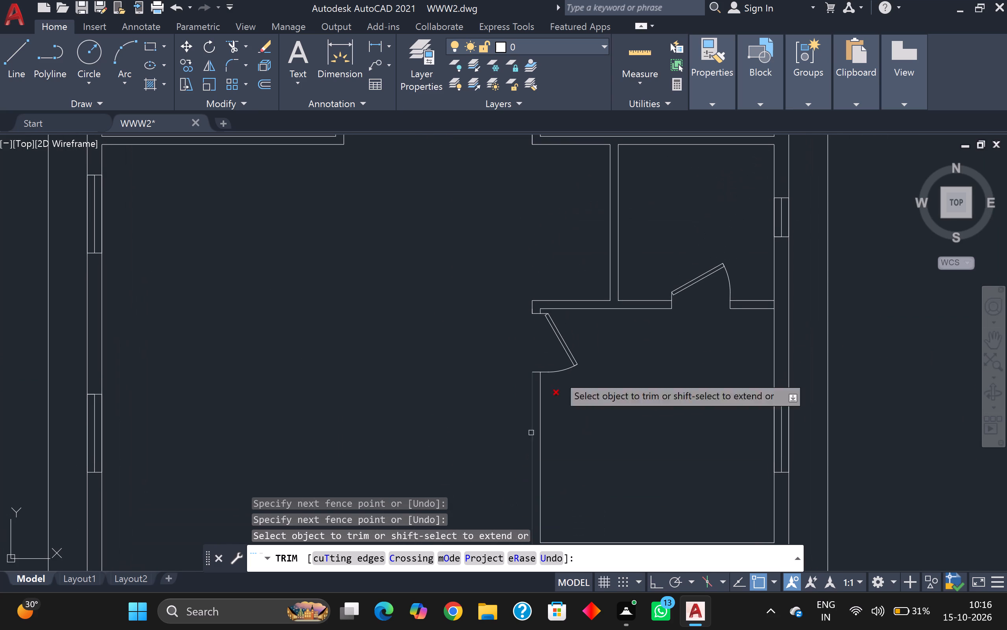
{"action": "middle_click_drag", "start_coordinate": [594, 349], "coordinate": [599, 465]}
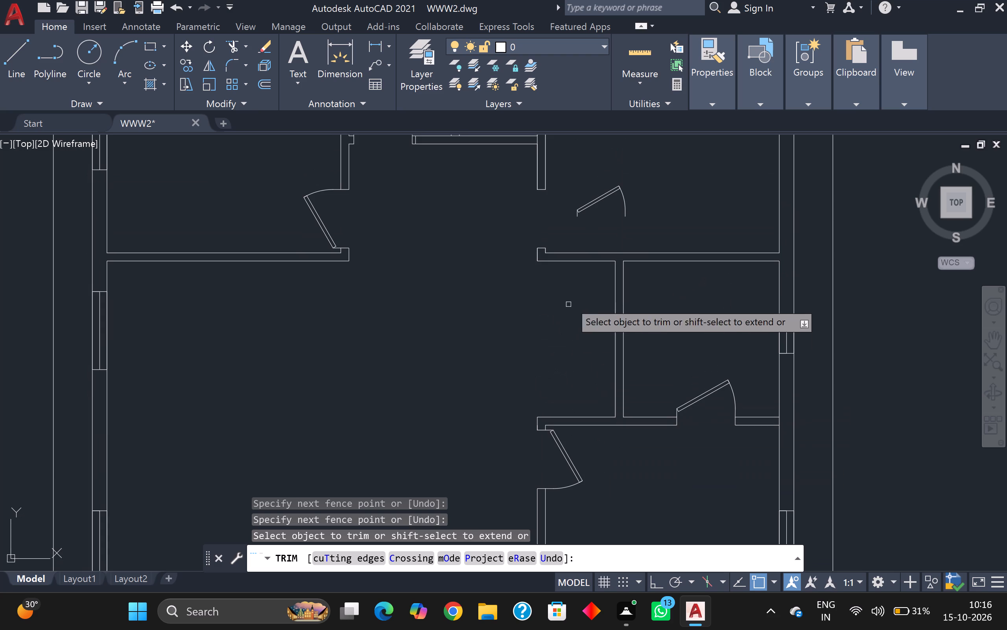
{"action": "key", "text": "Escape"}
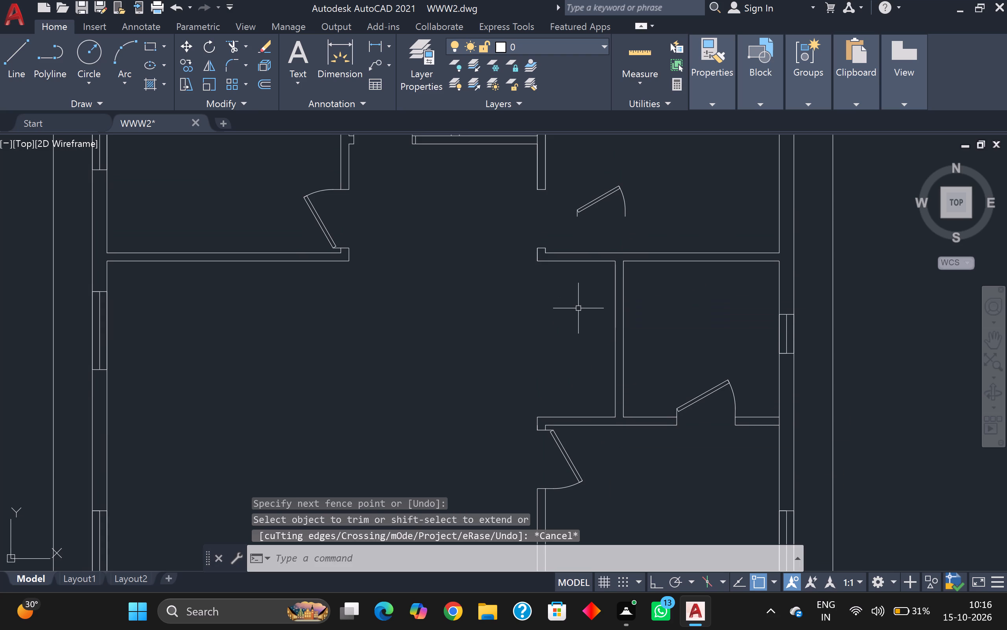
Align the loose door with the opening in the northeast room's west wall, hinged at its south jamb and scaled to fit.
{"action": "type", "text": "al"}
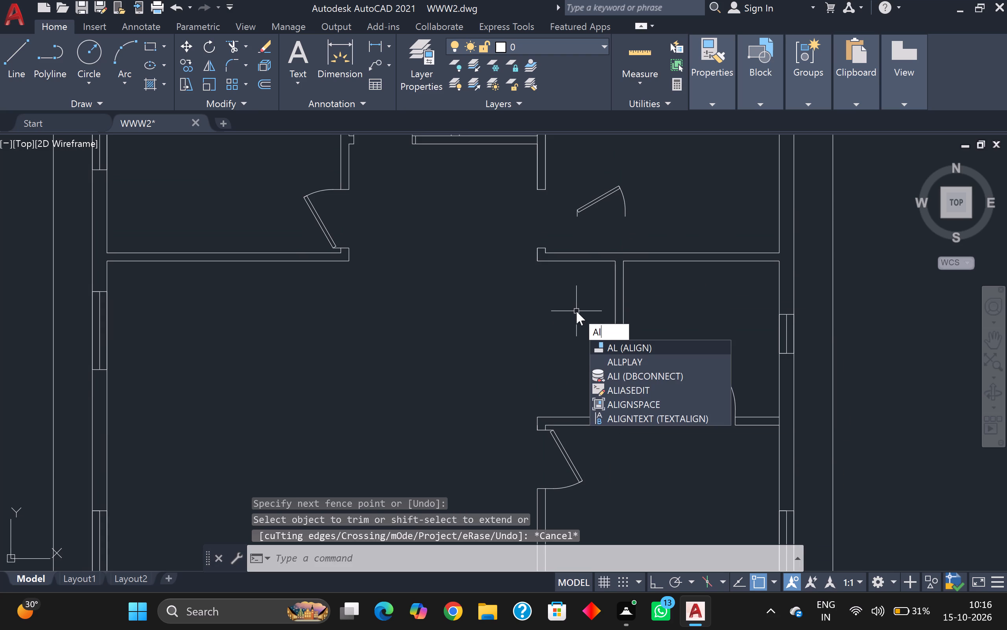
{"action": "key", "text": "Return"}
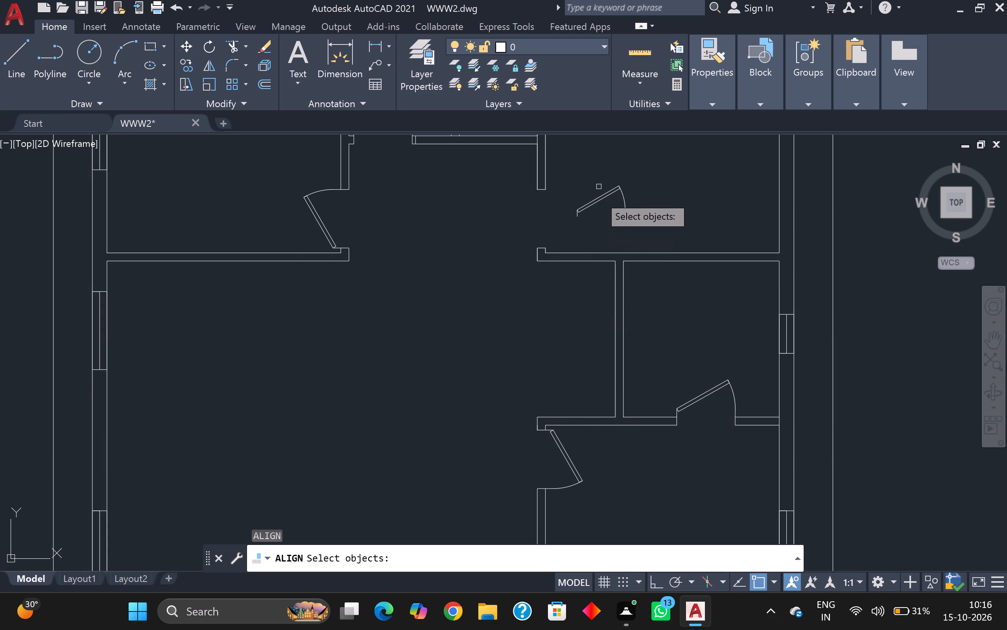
{"action": "left_click", "coordinate": [599, 200]}
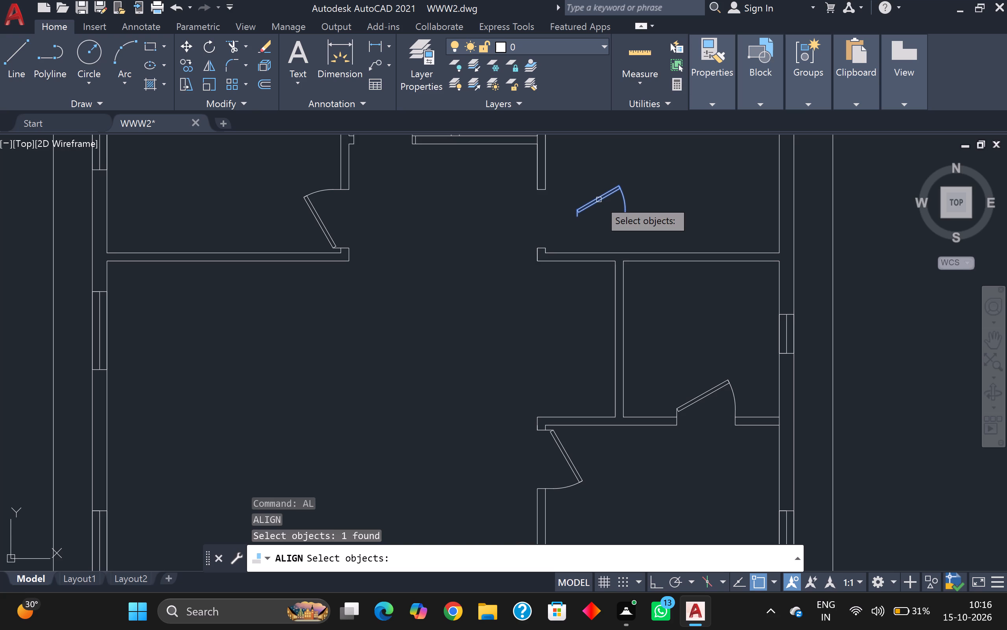
{"action": "key", "text": "Return"}
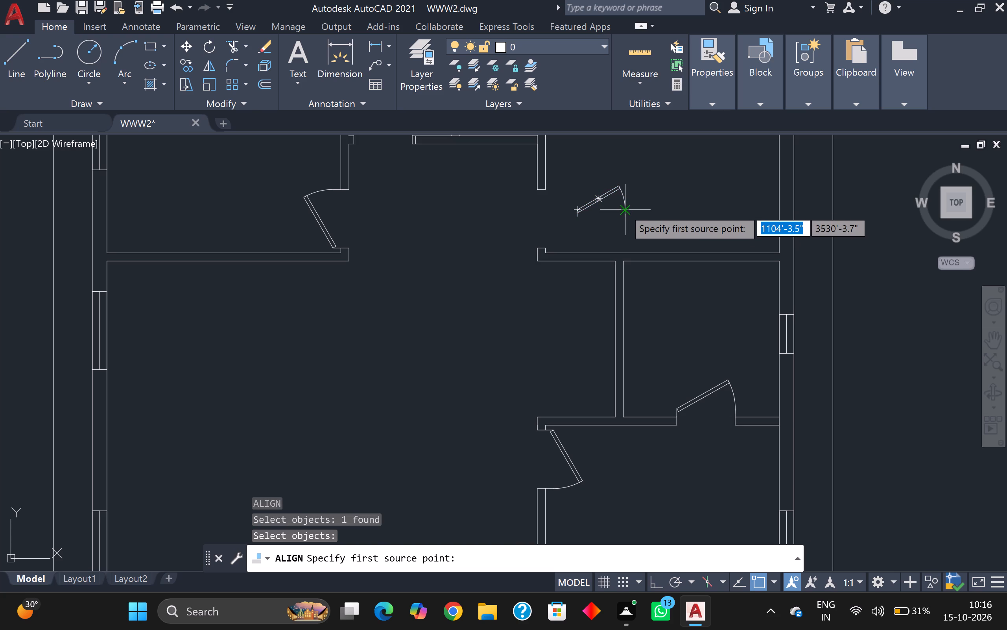
{"action": "scroll", "coordinate": [589, 230], "scroll_direction": "up", "scroll_amount": 1}
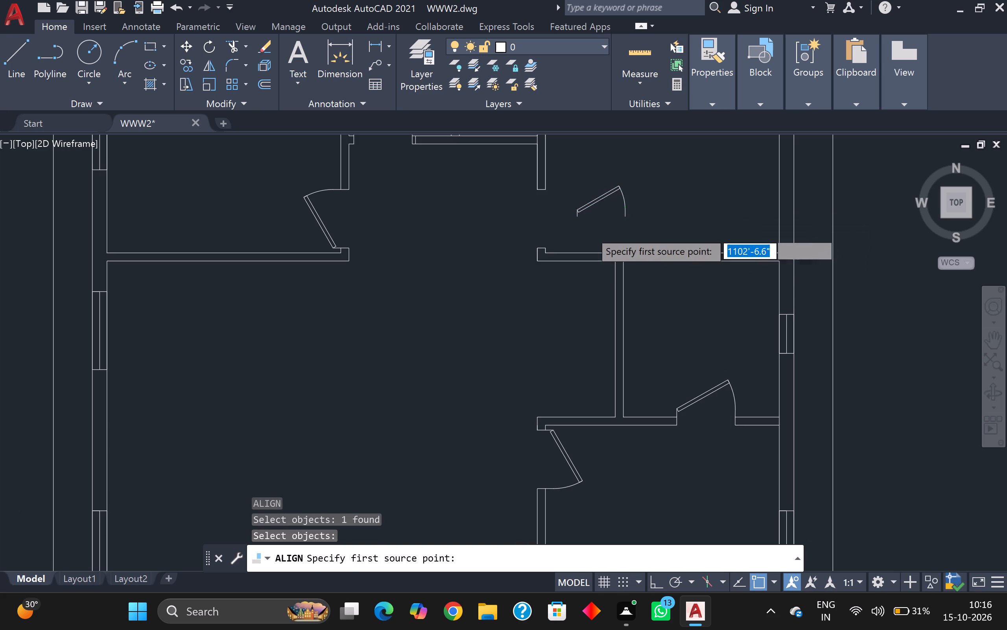
{"action": "scroll", "coordinate": [589, 230], "scroll_direction": "up", "scroll_amount": 1}
{"action": "scroll", "coordinate": [581, 217], "scroll_direction": "down", "scroll_amount": 1}
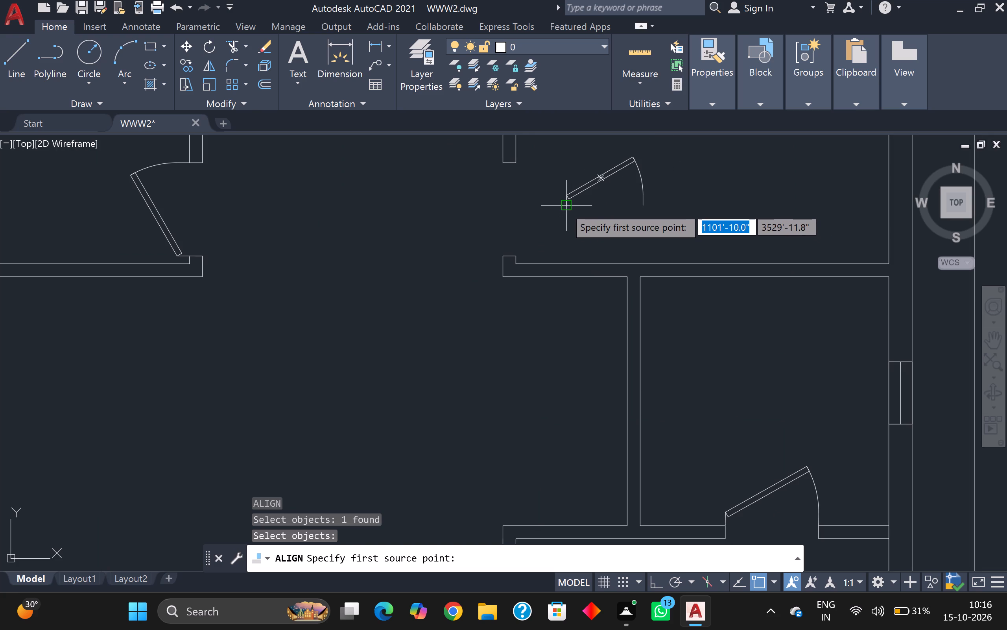
{"action": "left_click", "coordinate": [564, 206]}
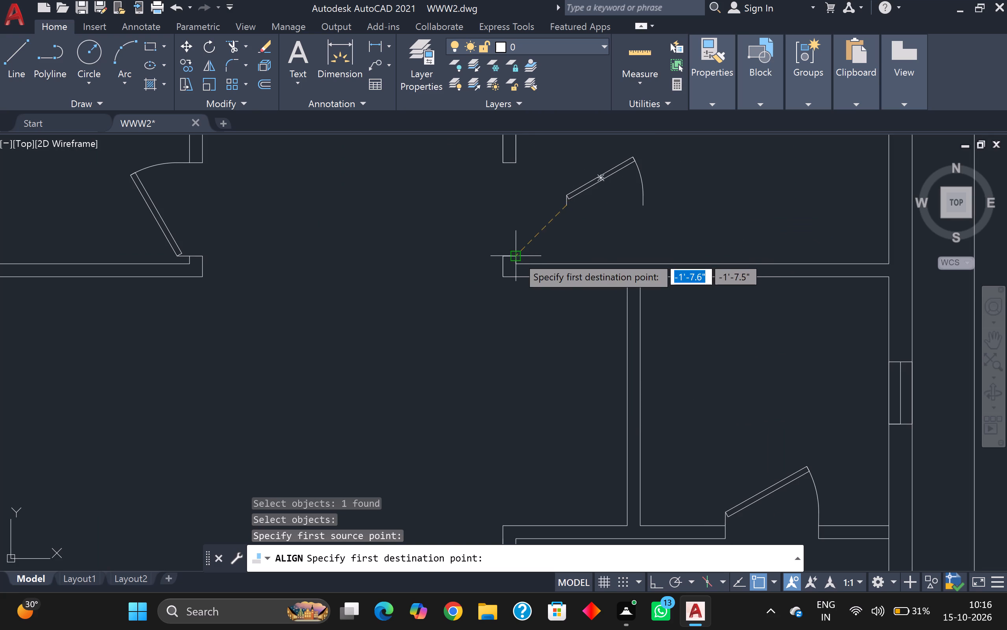
{"action": "left_click", "coordinate": [517, 256]}
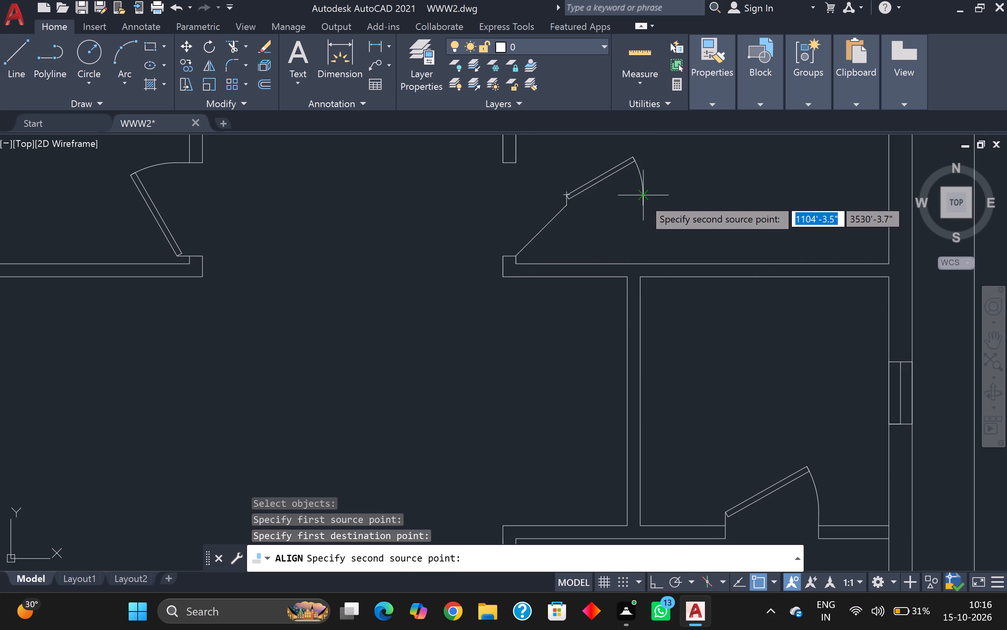
{"action": "left_click", "coordinate": [644, 208]}
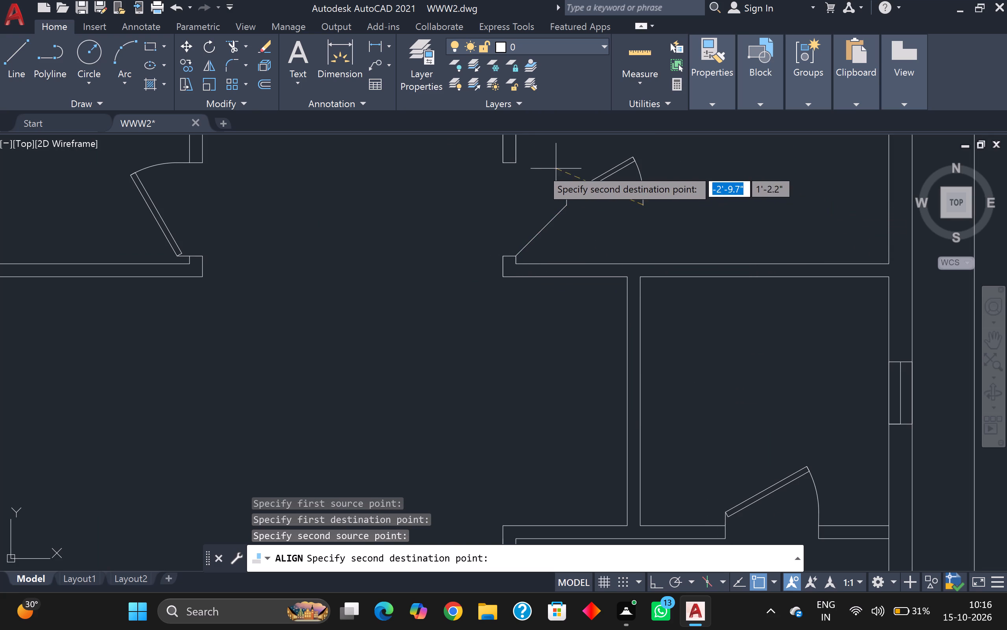
{"action": "scroll", "coordinate": [526, 172], "scroll_direction": "up", "scroll_amount": 1}
{"action": "left_click", "coordinate": [510, 158]}
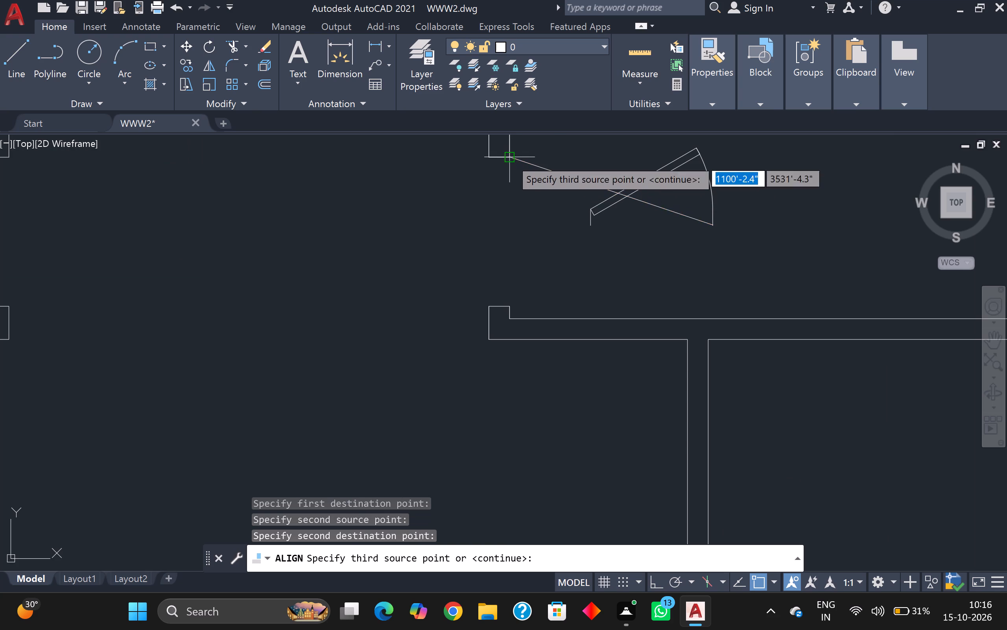
{"action": "key", "text": "Return"}
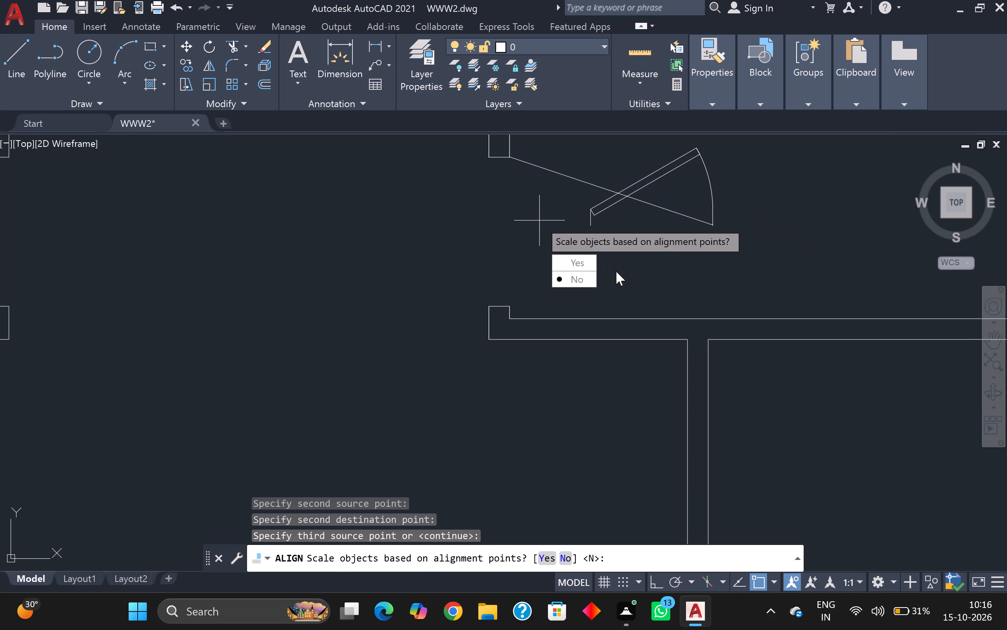
{"action": "left_click_drag", "start_coordinate": [588, 256], "coordinate": [539, 220]}
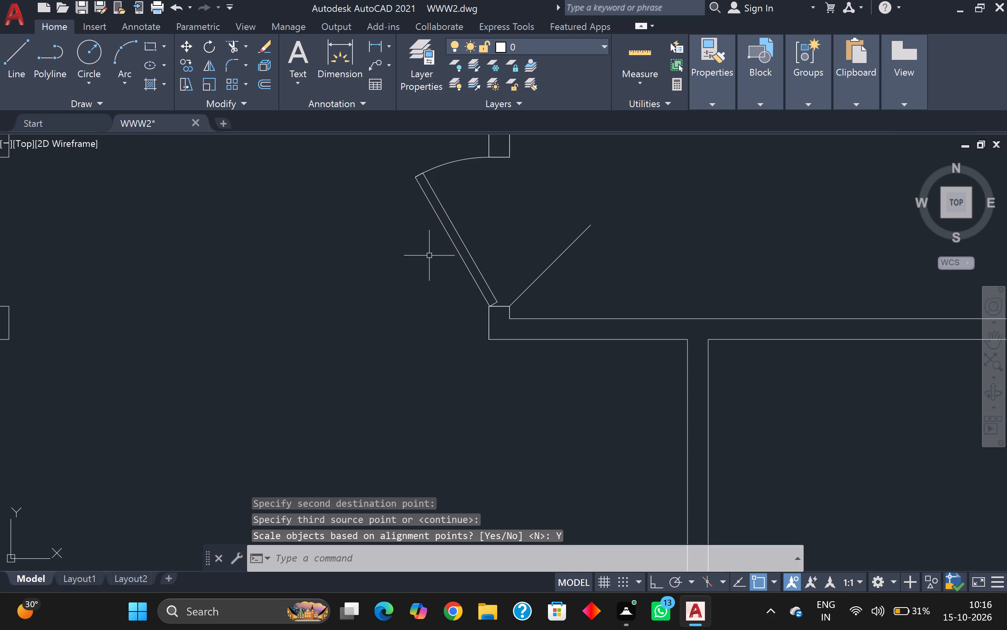
Flip the newly placed door so that it swings into the northeast room.
{"action": "left_click", "coordinate": [453, 249]}
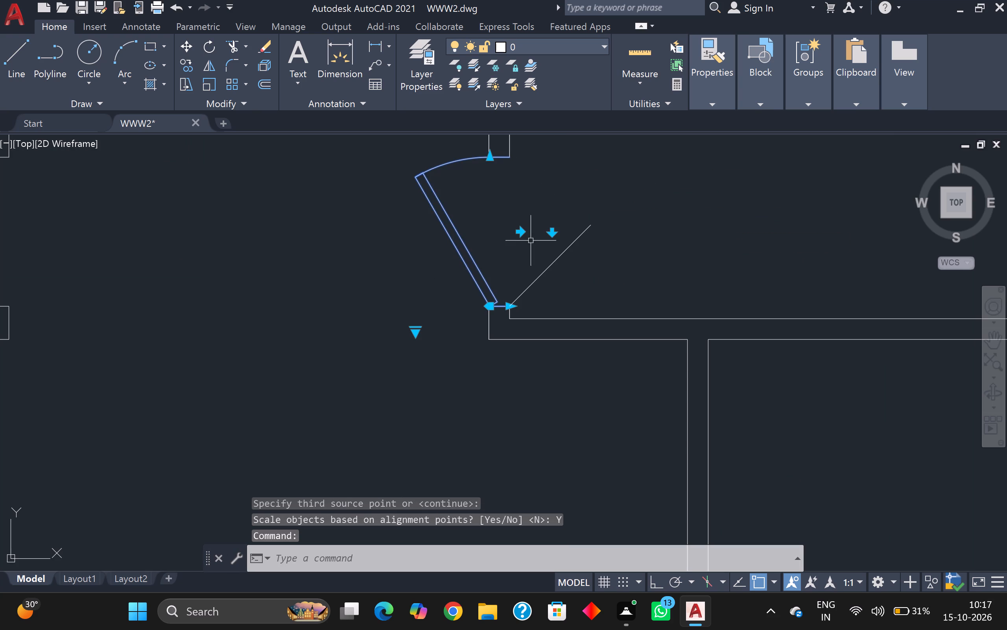
{"action": "left_click", "coordinate": [522, 232]}
{"action": "scroll", "coordinate": [449, 227], "scroll_direction": "down", "scroll_amount": 5}
{"action": "scroll", "coordinate": [454, 267], "scroll_direction": "up", "scroll_amount": 1}
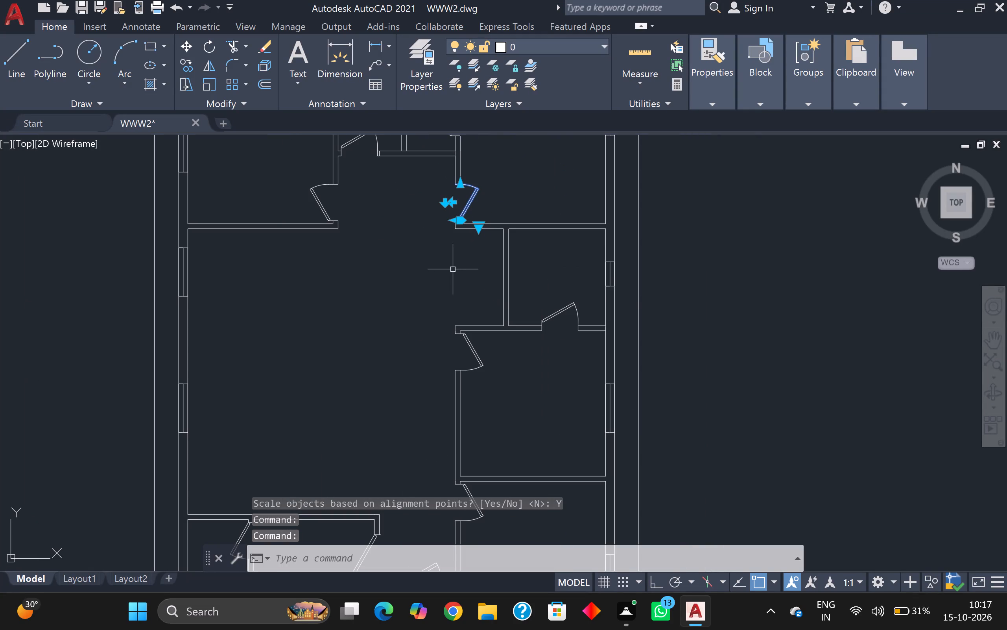
{"action": "left_click", "coordinate": [452, 269]}
{"action": "left_click", "coordinate": [450, 270]}
{"action": "key", "text": "Escape"}
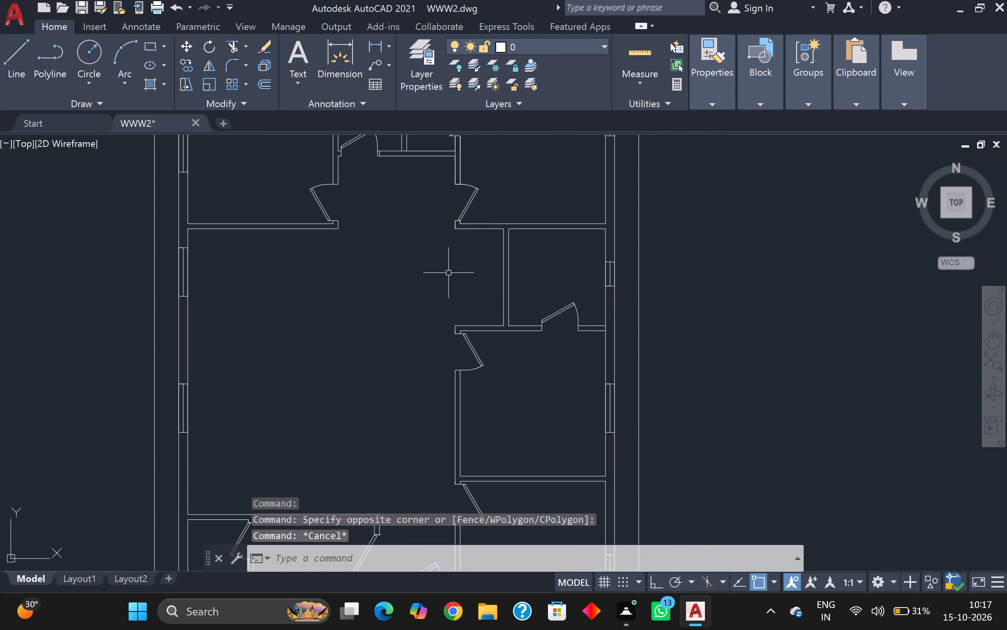
Hatch the north exterior wall from the northwest corner to the northeast room's window, with connected partitions, in solid colour 99,100,102.
{"action": "scroll", "coordinate": [448, 273], "scroll_direction": "down", "scroll_amount": 3}
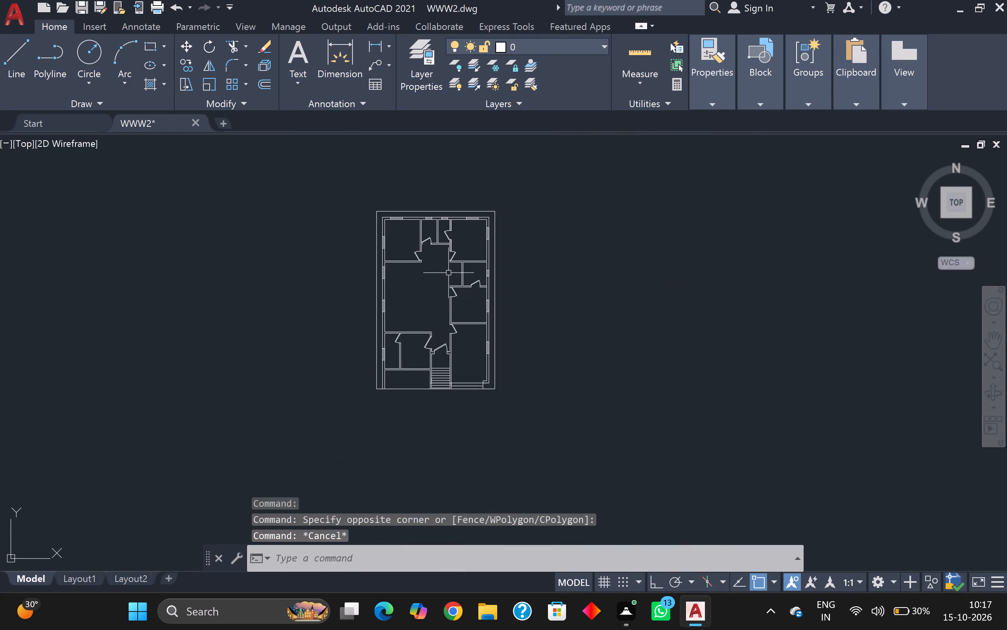
{"action": "middle_click_drag", "start_coordinate": [412, 415], "coordinate": [472, 417]}
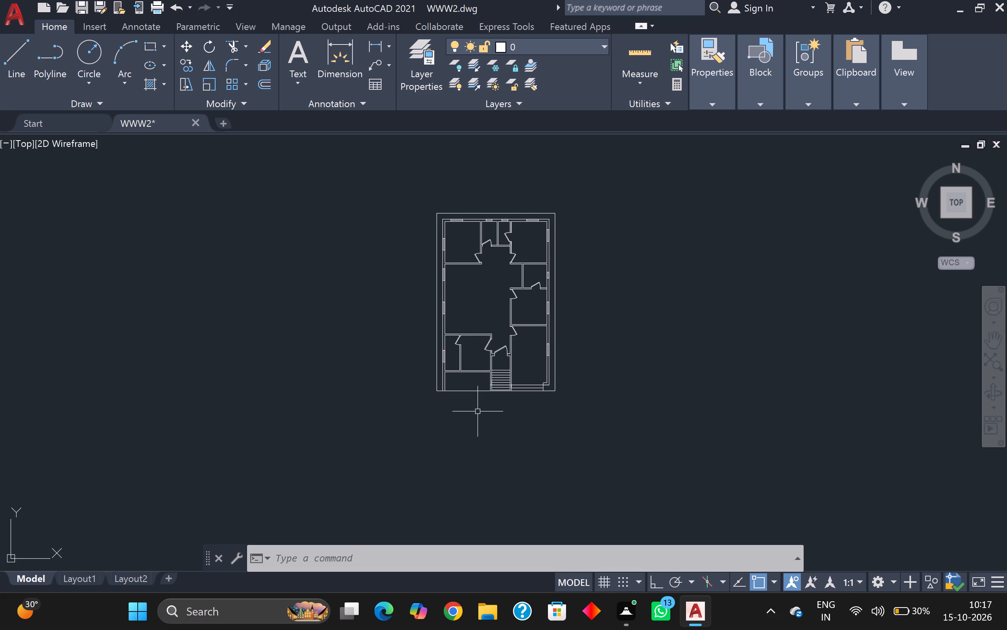
{"action": "left_click", "coordinate": [143, 88]}
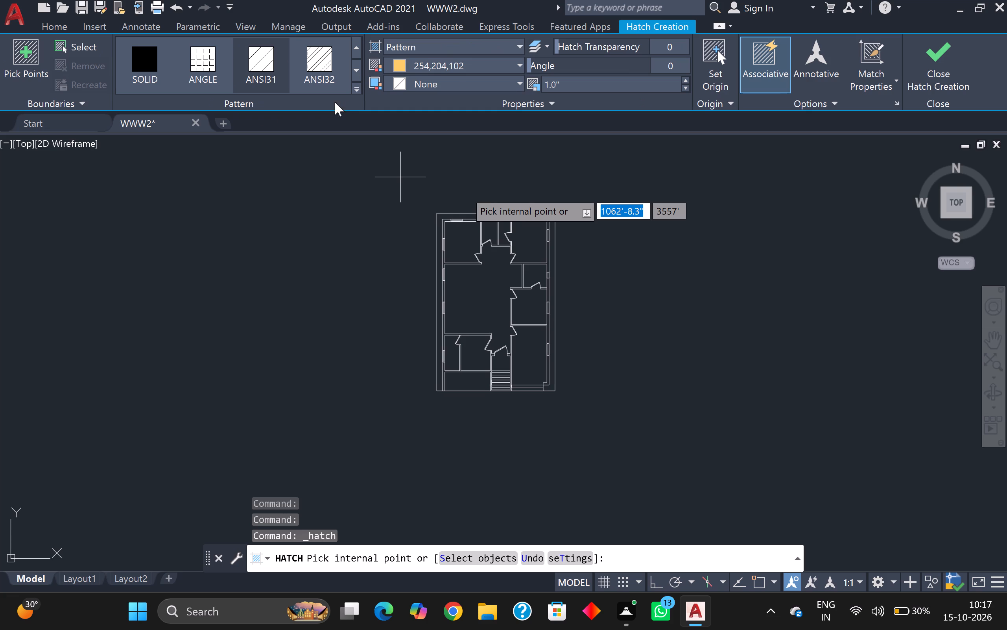
{"action": "left_click", "coordinate": [151, 59]}
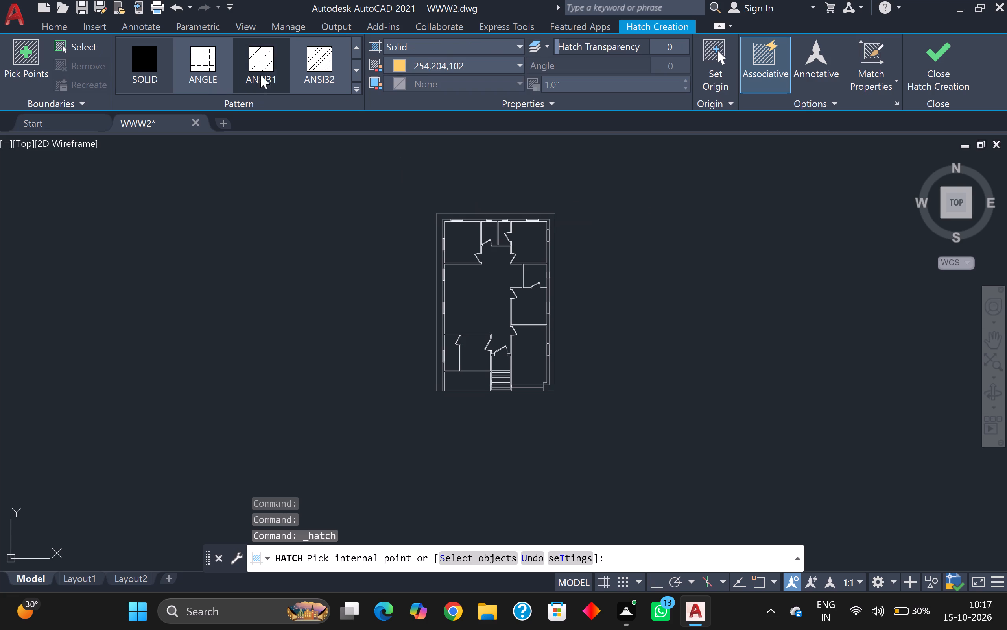
{"action": "left_click", "coordinate": [520, 65]}
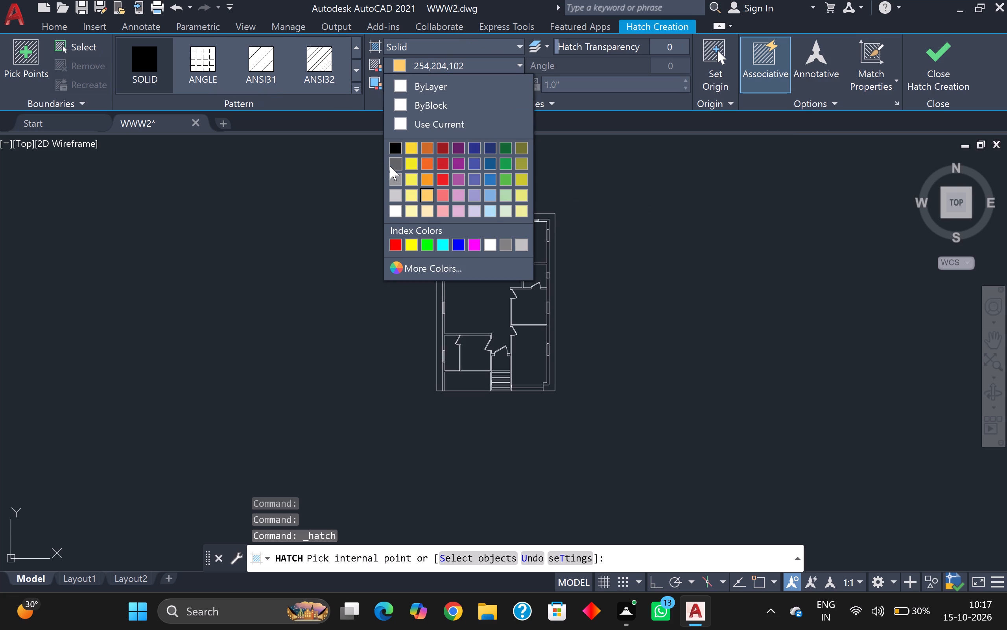
{"action": "left_click", "coordinate": [390, 166]}
{"action": "scroll", "coordinate": [440, 238], "scroll_direction": "up", "scroll_amount": 3}
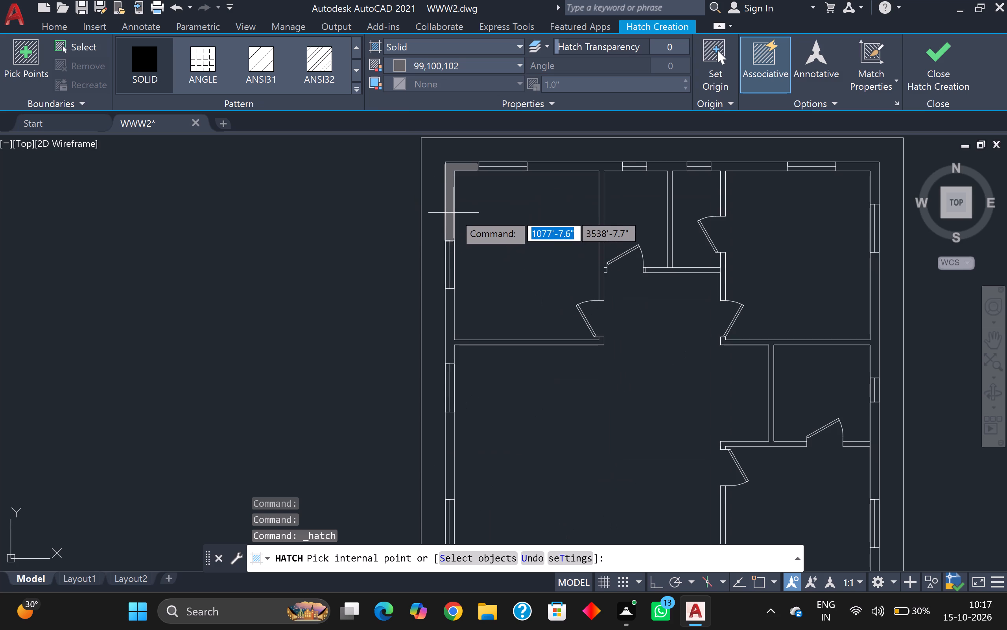
{"action": "left_click", "coordinate": [454, 213]}
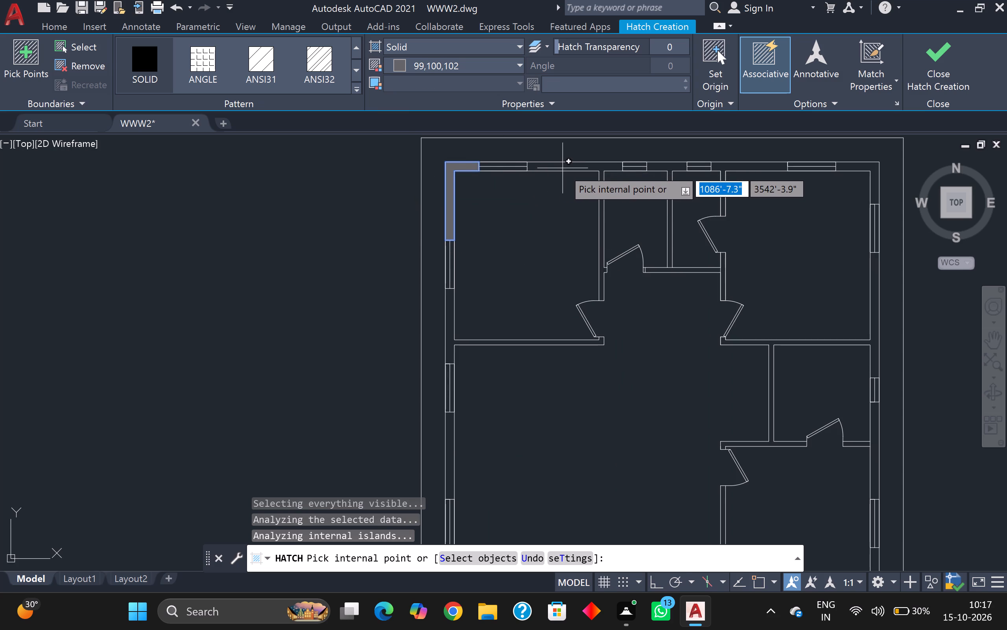
{"action": "left_click", "coordinate": [563, 168]}
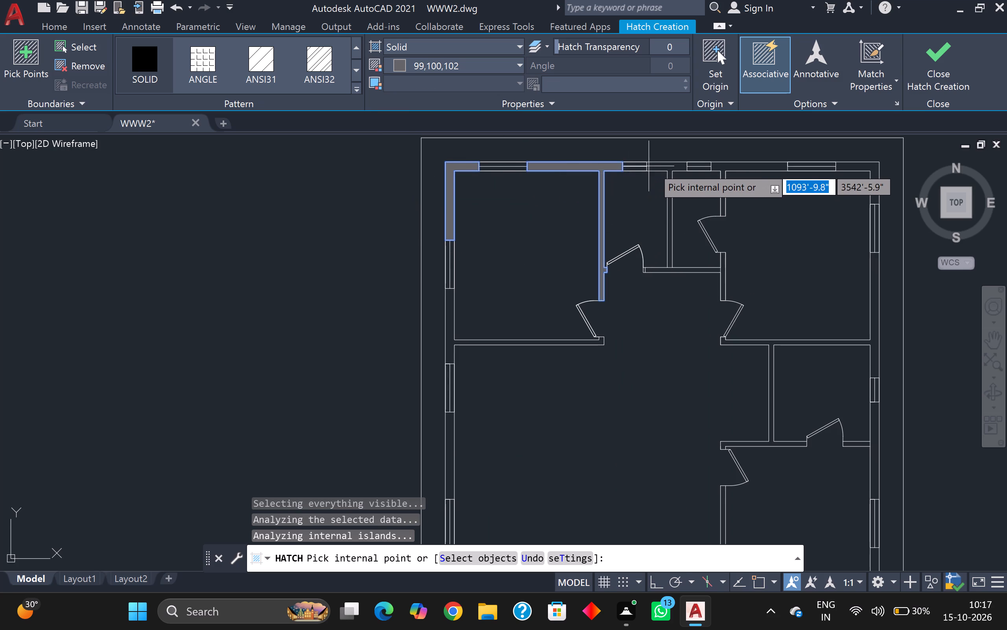
{"action": "left_click", "coordinate": [659, 169]}
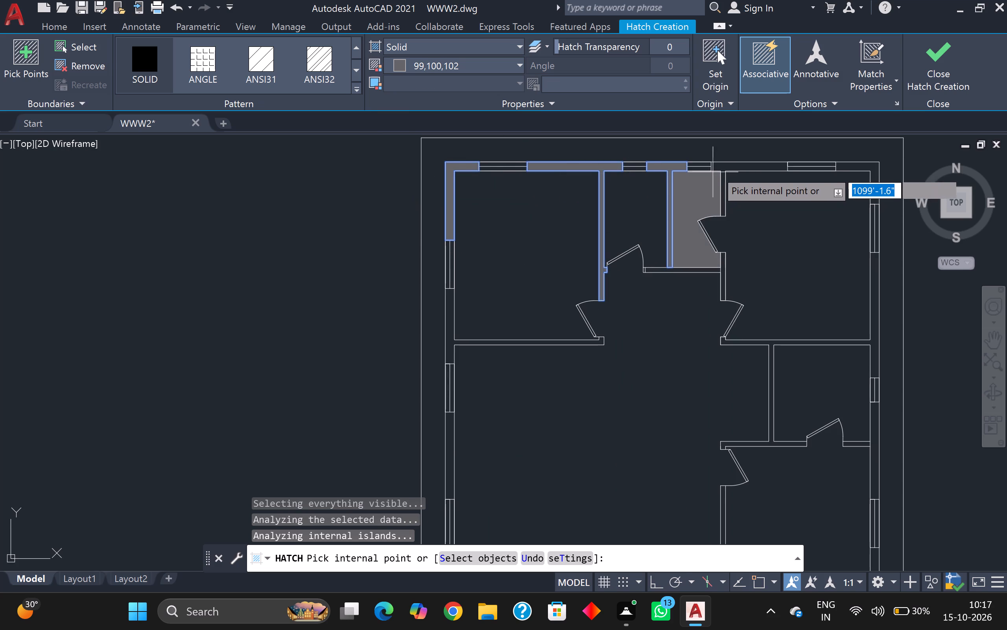
{"action": "left_click", "coordinate": [717, 168]}
Add the northeast corner and the east wall section below the northeast room's window, with its connected partitions, to the solid hatch.
{"action": "middle_click_drag", "start_coordinate": [754, 196], "coordinate": [729, 198]}
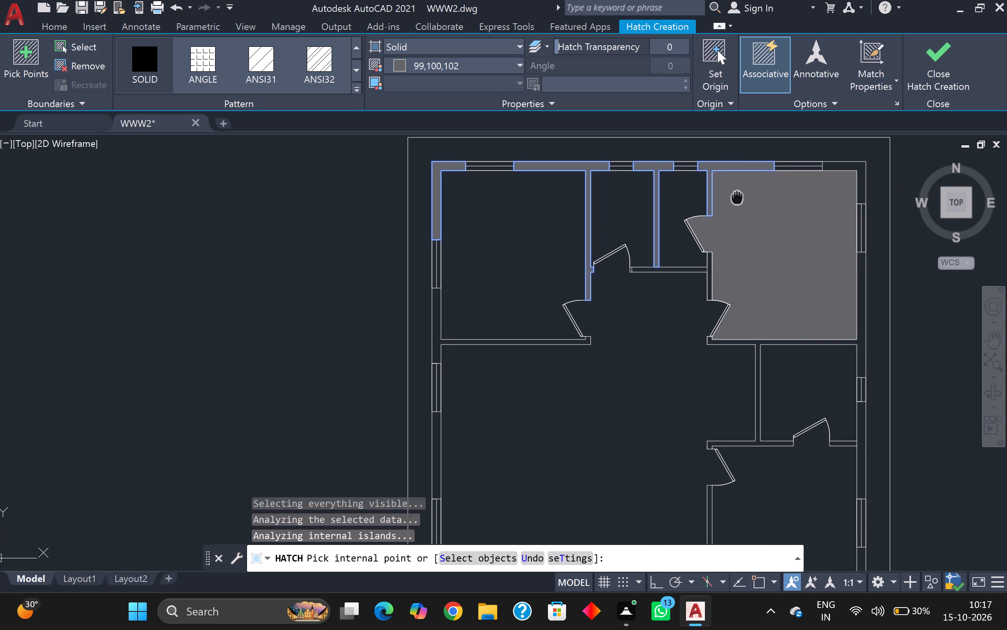
{"action": "middle_click_drag", "start_coordinate": [729, 198], "coordinate": [446, 235]}
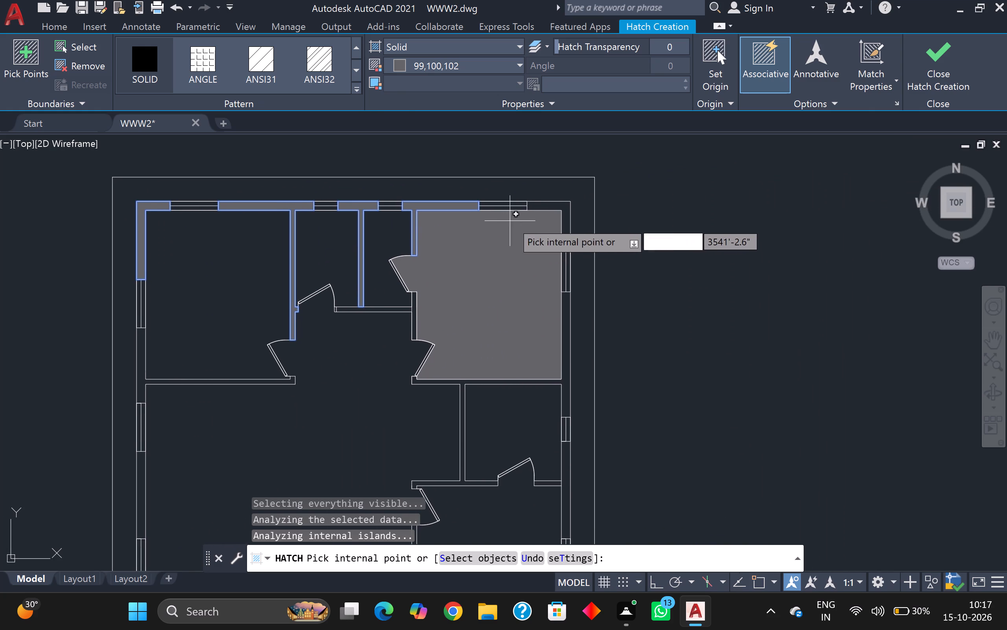
{"action": "scroll", "coordinate": [546, 210], "scroll_direction": "up", "scroll_amount": 2}
{"action": "left_click", "coordinate": [555, 203]}
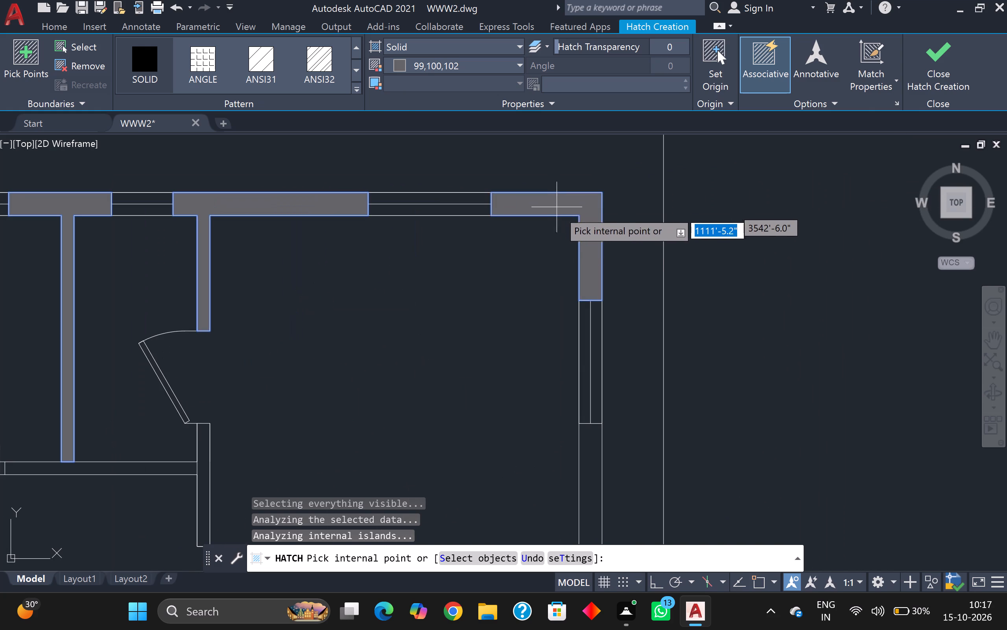
{"action": "scroll", "coordinate": [566, 232], "scroll_direction": "down", "scroll_amount": 3}
{"action": "middle_click_drag", "start_coordinate": [610, 312], "coordinate": [587, 295]}
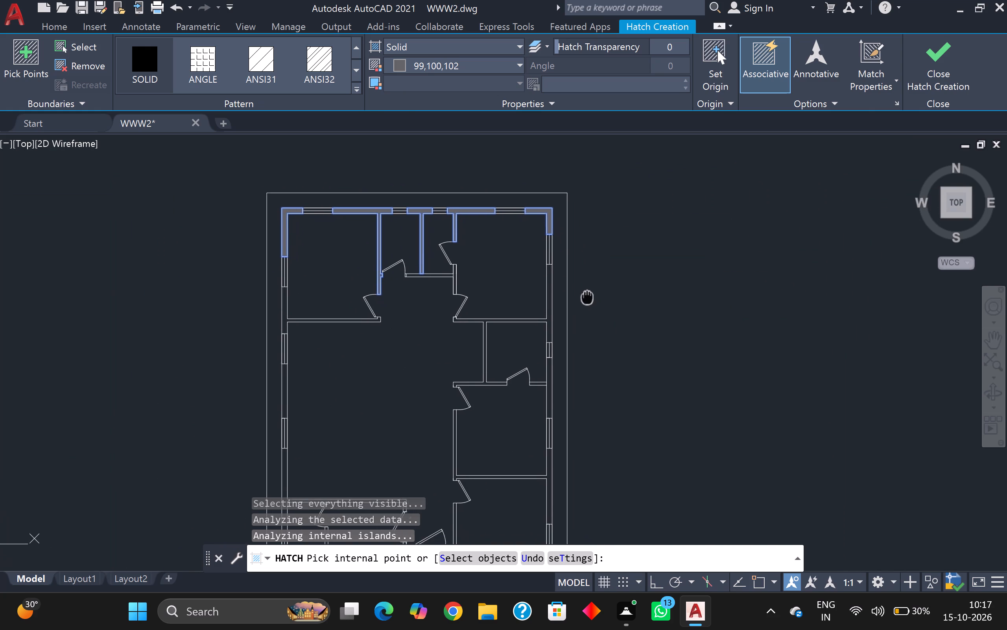
{"action": "middle_click_drag", "start_coordinate": [587, 295], "coordinate": [599, 263]}
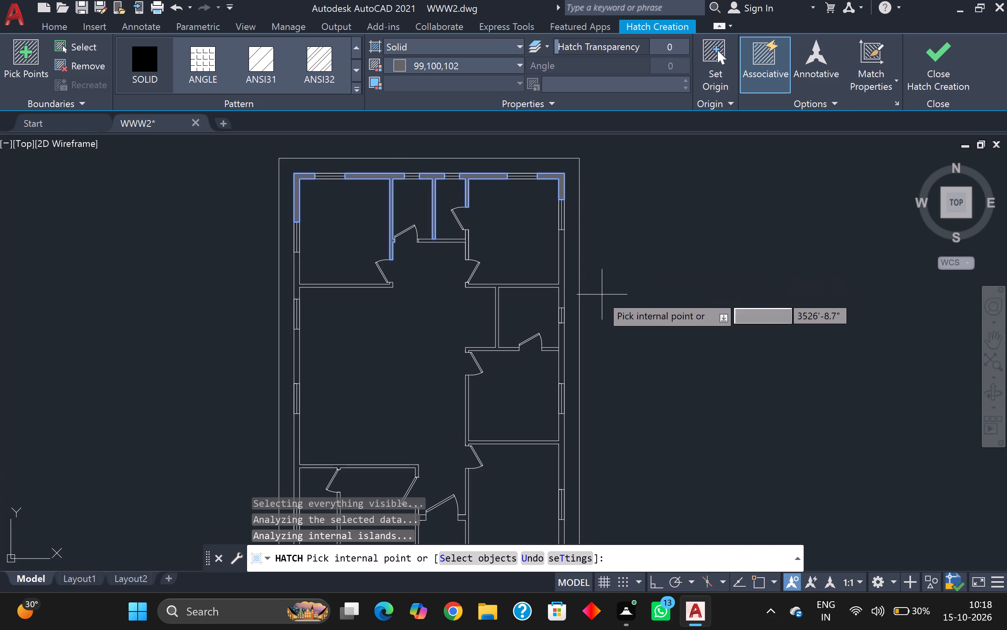
{"action": "scroll", "coordinate": [561, 268], "scroll_direction": "up", "scroll_amount": 2}
{"action": "left_click", "coordinate": [561, 264]}
{"action": "scroll", "coordinate": [561, 264], "scroll_direction": "down", "scroll_amount": 2}
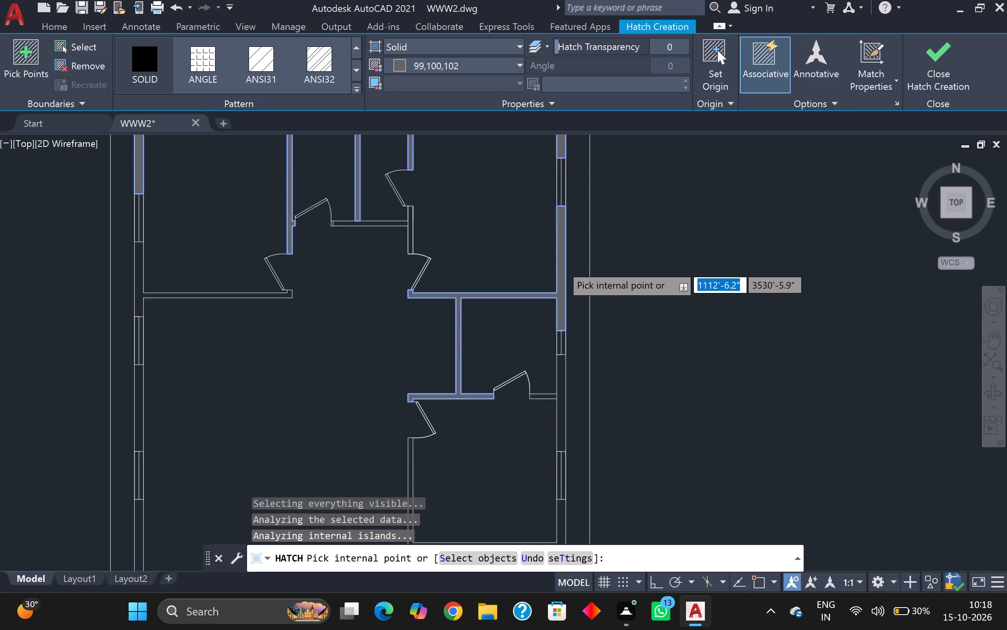
Add the remaining east exterior wall sections between the windows, down to the southeast corner, to the solid hatch.
{"action": "middle_click_drag", "start_coordinate": [558, 335], "coordinate": [552, 305]}
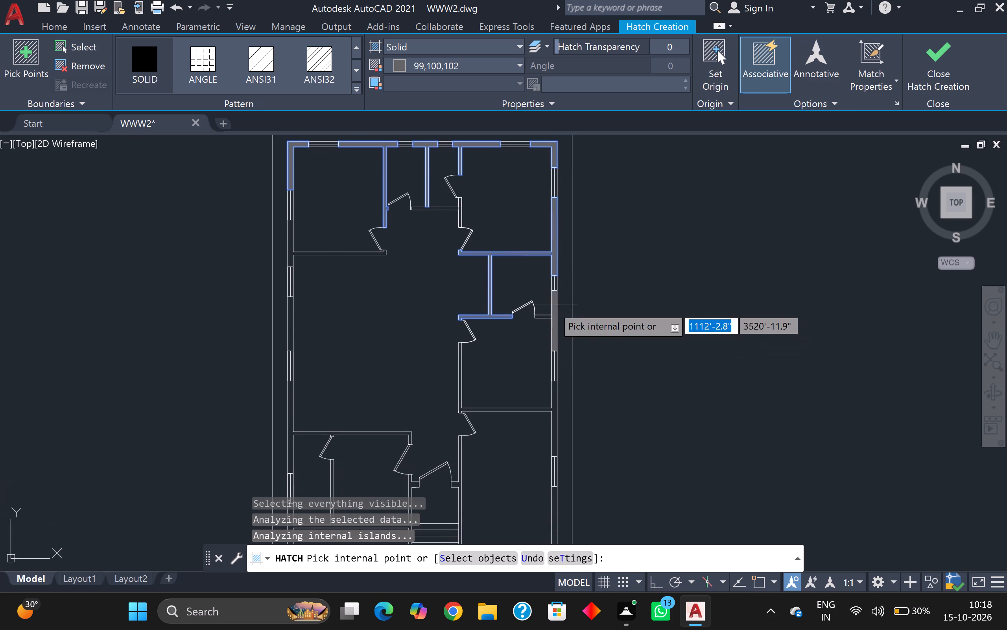
{"action": "left_click", "coordinate": [554, 326]}
{"action": "middle_click_drag", "start_coordinate": [561, 337], "coordinate": [543, 240]}
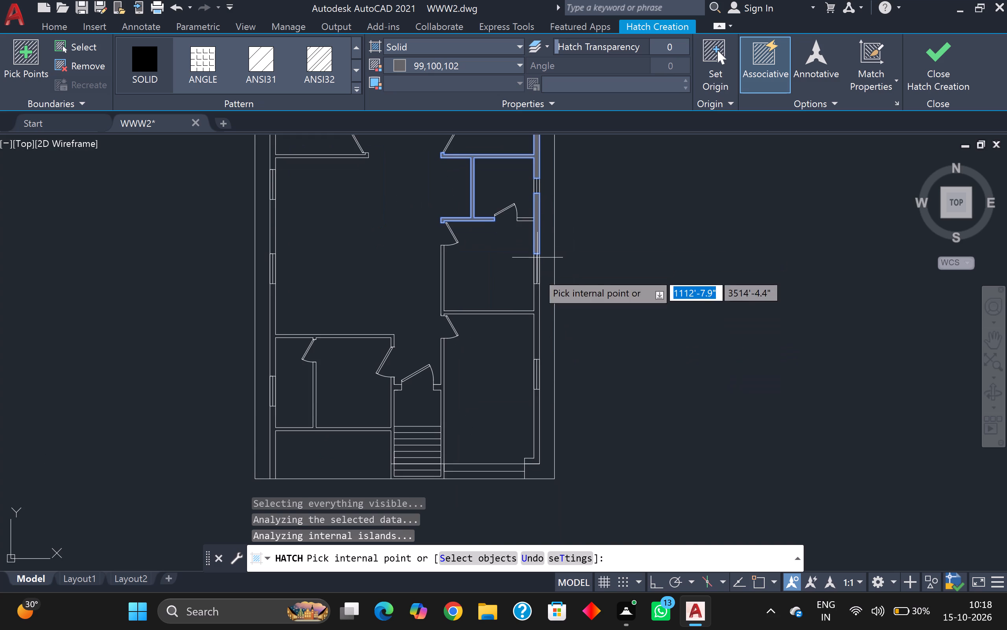
{"action": "scroll", "coordinate": [536, 298], "scroll_direction": "up", "scroll_amount": 1}
{"action": "left_click", "coordinate": [536, 298]}
{"action": "scroll", "coordinate": [536, 298], "scroll_direction": "down", "scroll_amount": 2}
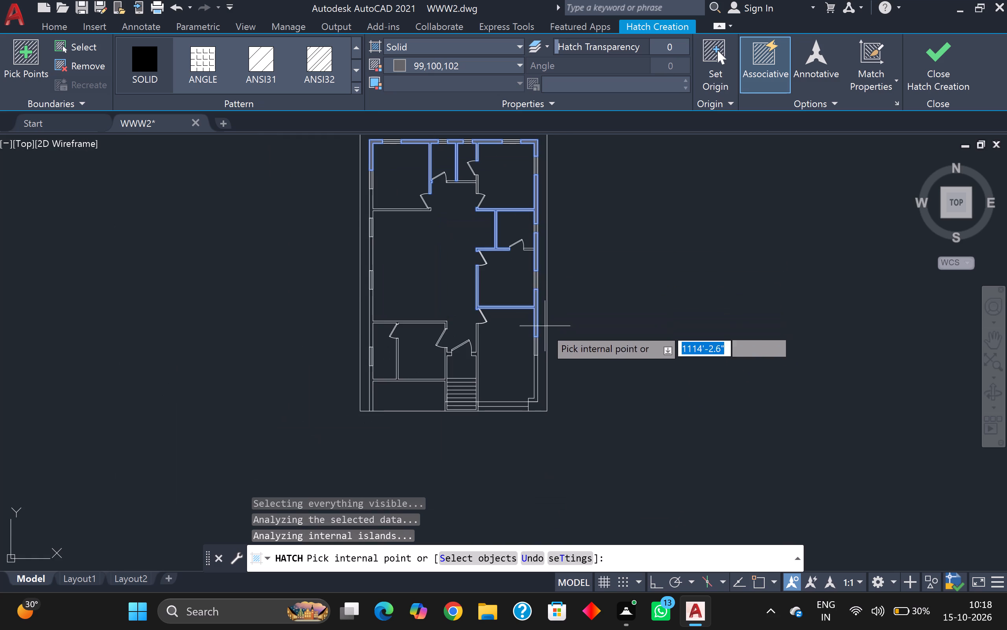
{"action": "middle_click_drag", "start_coordinate": [540, 361], "coordinate": [533, 280]}
{"action": "scroll", "coordinate": [533, 283], "scroll_direction": "up", "scroll_amount": 2}
{"action": "left_click", "coordinate": [520, 294]}
{"action": "scroll", "coordinate": [520, 294], "scroll_direction": "down", "scroll_amount": 2}
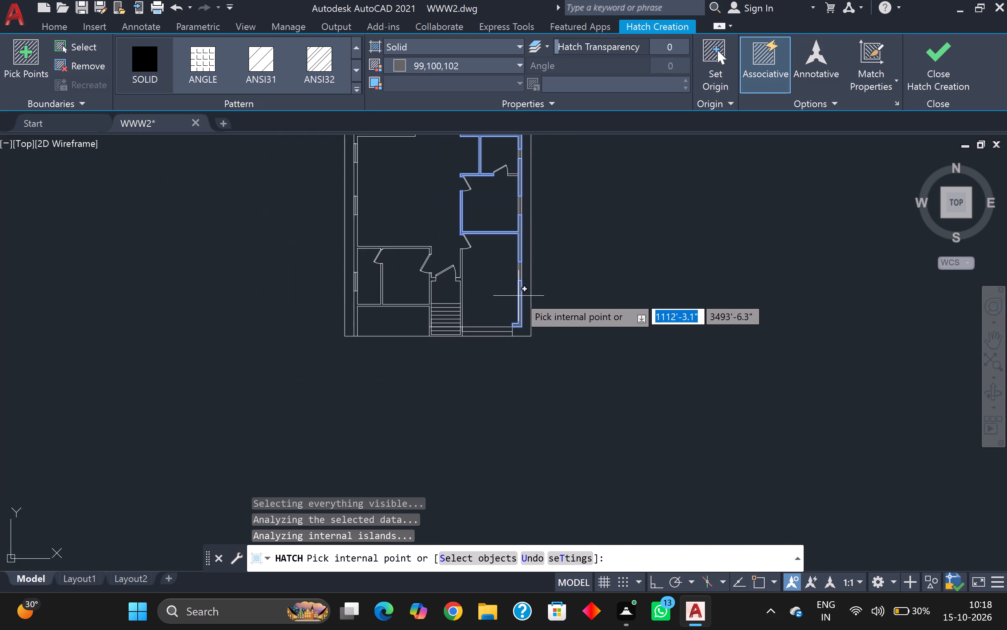
{"action": "scroll", "coordinate": [461, 322], "scroll_direction": "up", "scroll_amount": 2}
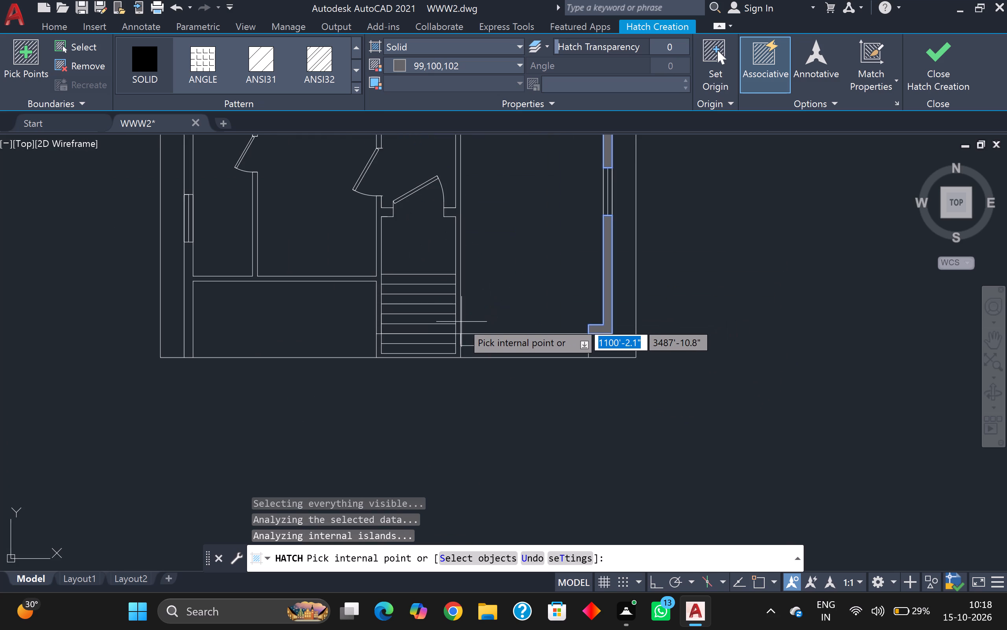
Add the walls flanking the staircase, with the connected southwest partitions and the west wall's lowest section, to the solid hatch.
{"action": "scroll", "coordinate": [459, 319], "scroll_direction": "up", "scroll_amount": 1}
{"action": "left_click", "coordinate": [459, 316]}
{"action": "scroll", "coordinate": [461, 309], "scroll_direction": "down", "scroll_amount": 3}
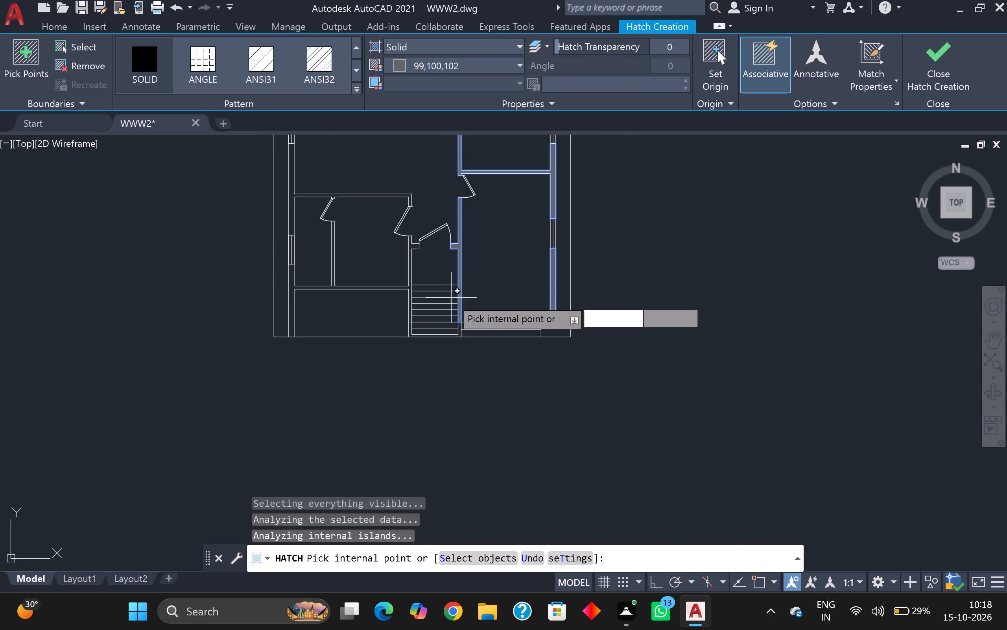
{"action": "middle_click_drag", "start_coordinate": [419, 278], "coordinate": [442, 280]}
{"action": "scroll", "coordinate": [441, 278], "scroll_direction": "up", "scroll_amount": 1}
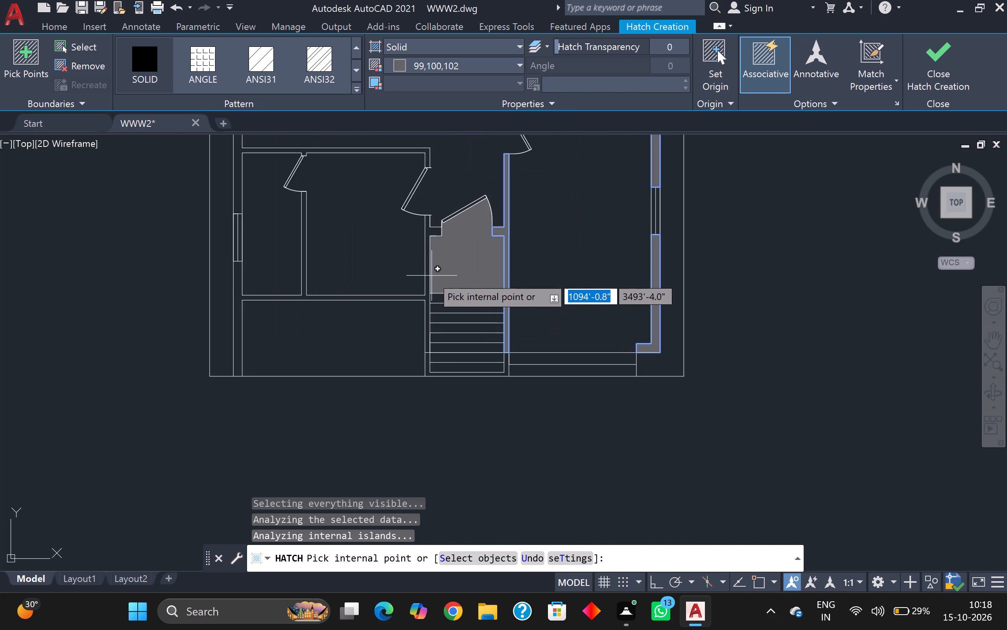
{"action": "scroll", "coordinate": [428, 274], "scroll_direction": "up", "scroll_amount": 4}
{"action": "left_click", "coordinate": [428, 272]}
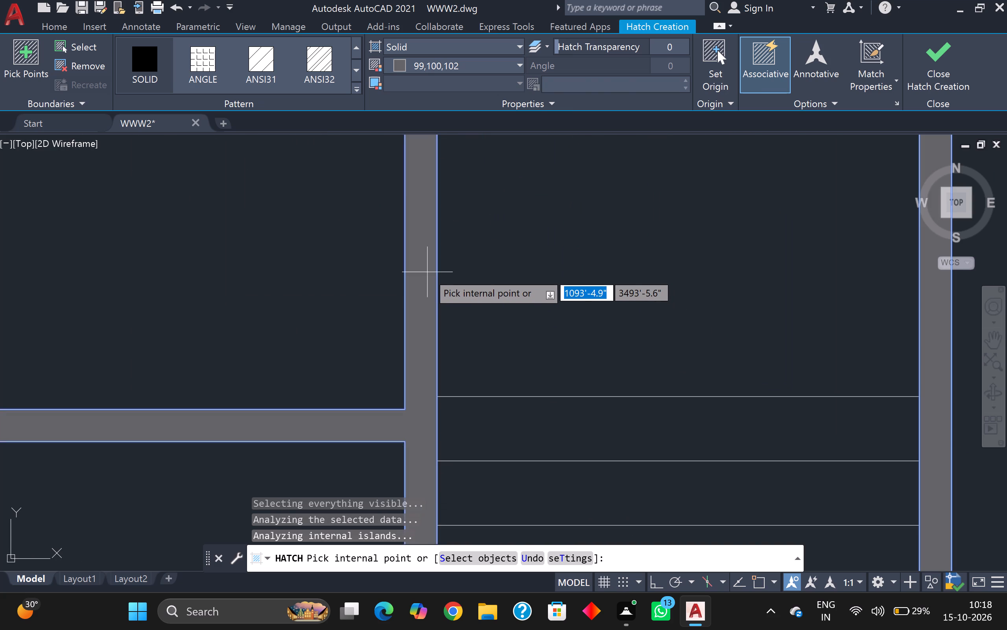
Add the west wall section above the southwest room's window, with its connected partition, to the hatch and end the command.
{"action": "scroll", "coordinate": [427, 272], "scroll_direction": "down", "scroll_amount": 3}
{"action": "scroll", "coordinate": [372, 264], "scroll_direction": "down", "scroll_amount": 2}
{"action": "middle_click_drag", "start_coordinate": [362, 256], "coordinate": [427, 319]}
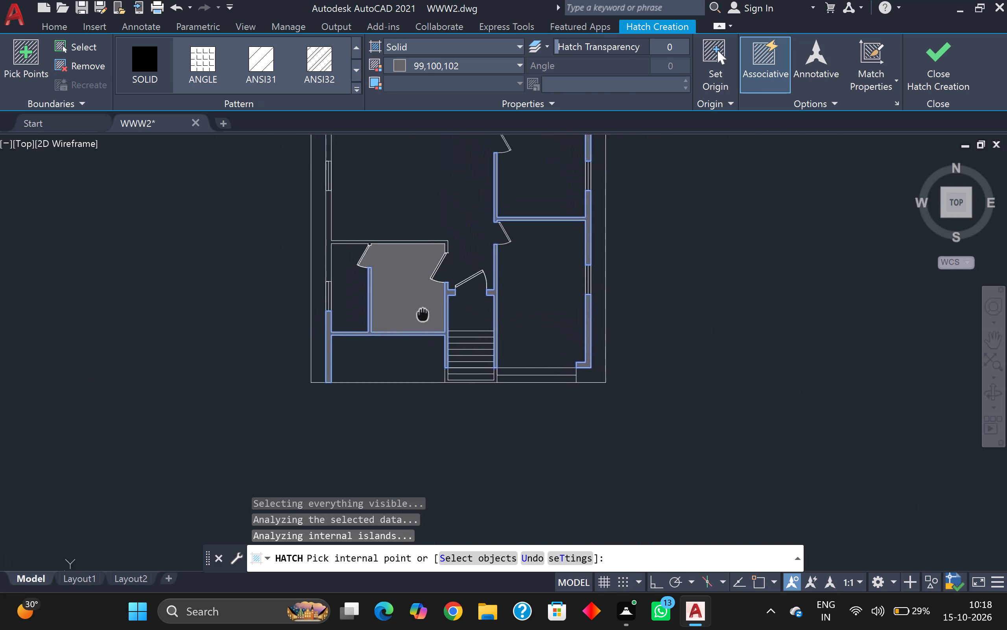
{"action": "middle_click_drag", "start_coordinate": [427, 319], "coordinate": [510, 419]}
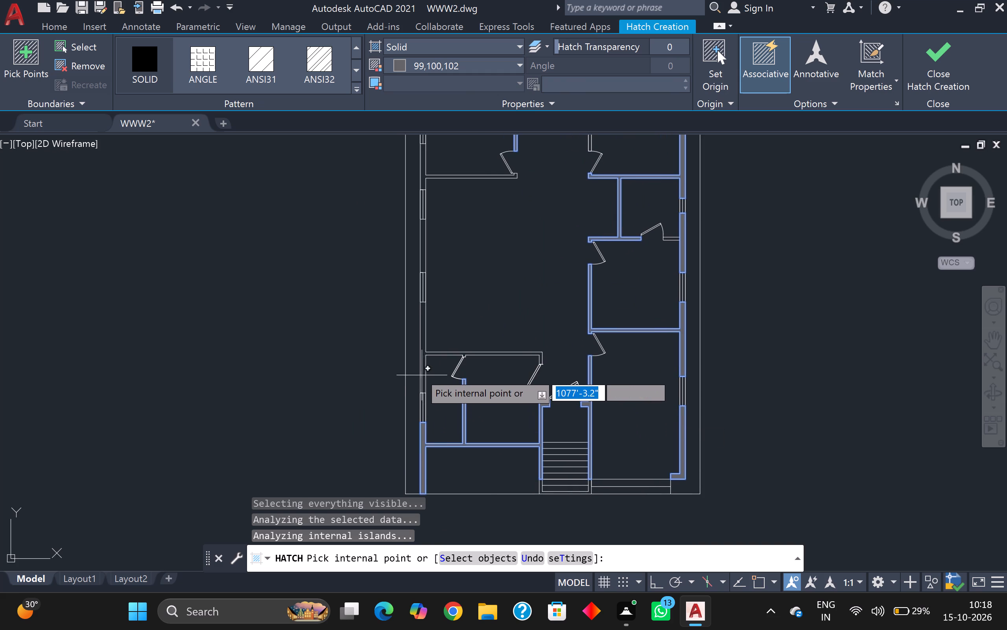
{"action": "scroll", "coordinate": [420, 367], "scroll_direction": "up", "scroll_amount": 2}
{"action": "left_click", "coordinate": [428, 356]}
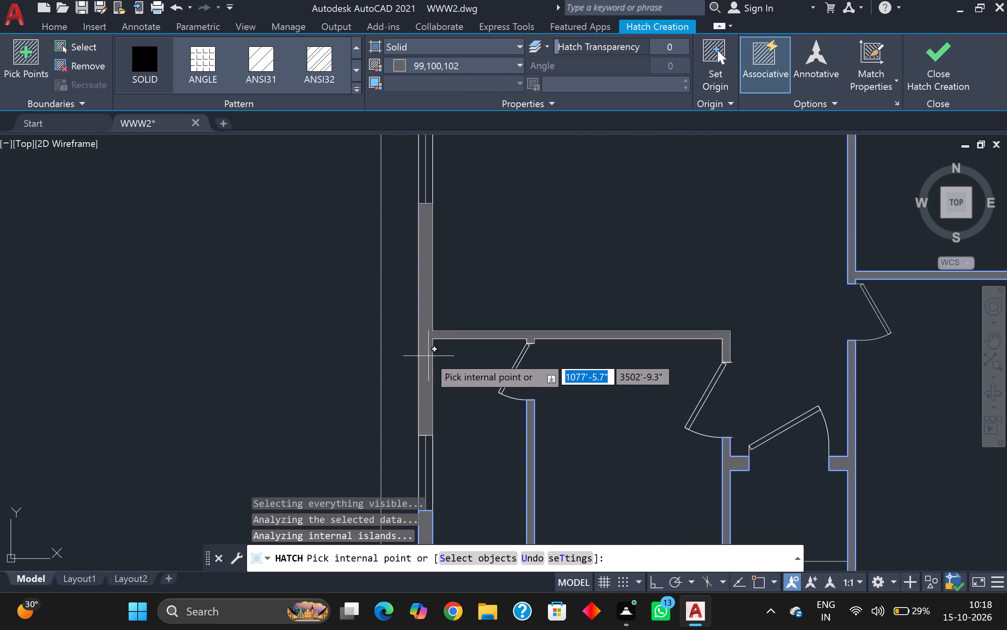
{"action": "middle_click_drag", "start_coordinate": [454, 297], "coordinate": [475, 472]}
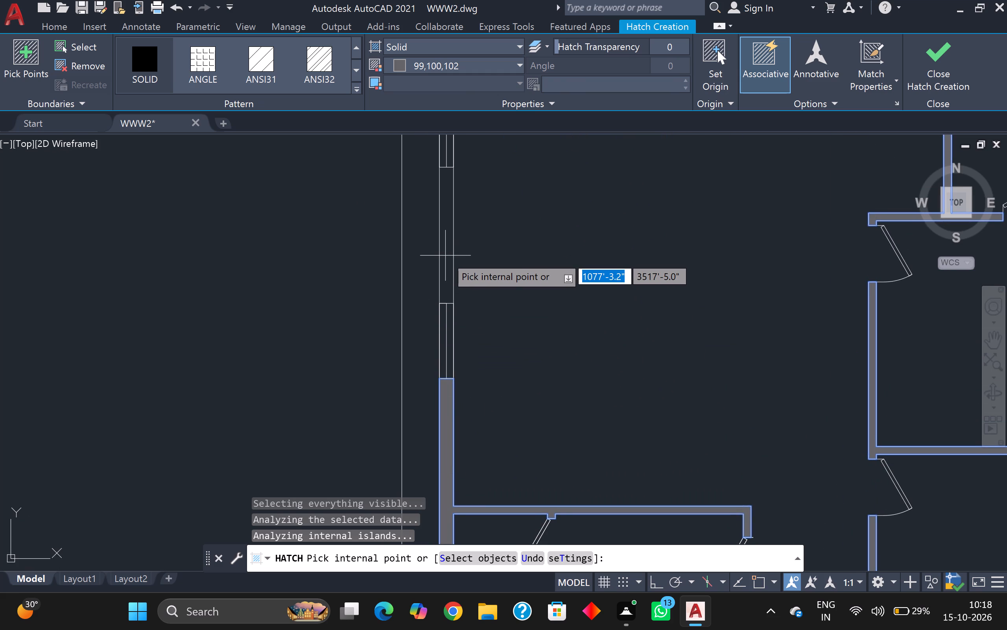
{"action": "scroll", "coordinate": [445, 256], "scroll_direction": "up", "scroll_amount": 2}
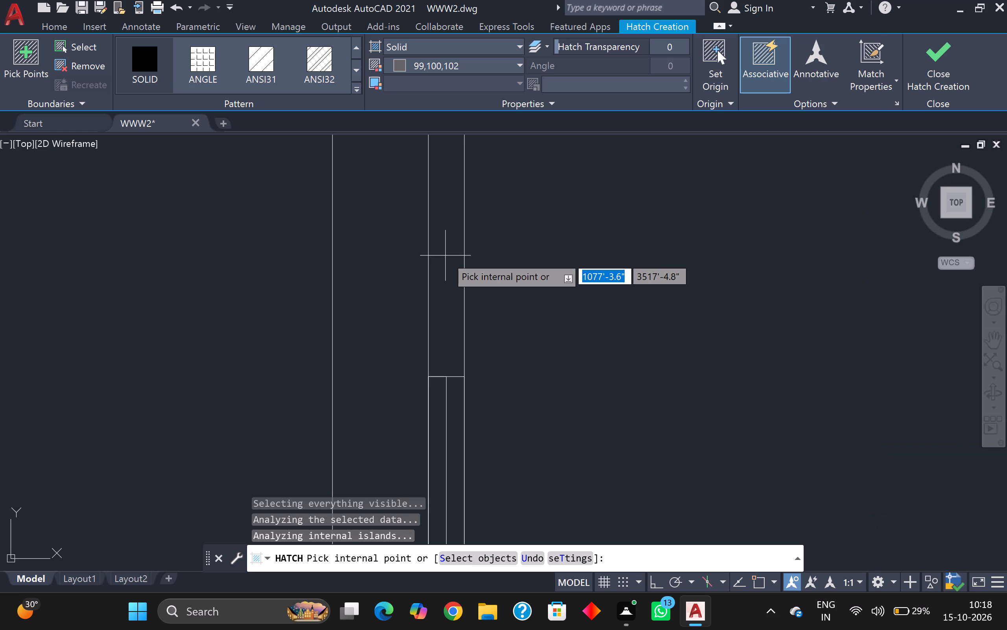
{"action": "key", "text": "Escape"}
Hatch the remaining west wall sections between the windows, including the northwest room's south partition, in solid colour 99,100,102.
{"action": "scroll", "coordinate": [452, 248], "scroll_direction": "down", "scroll_amount": 7}
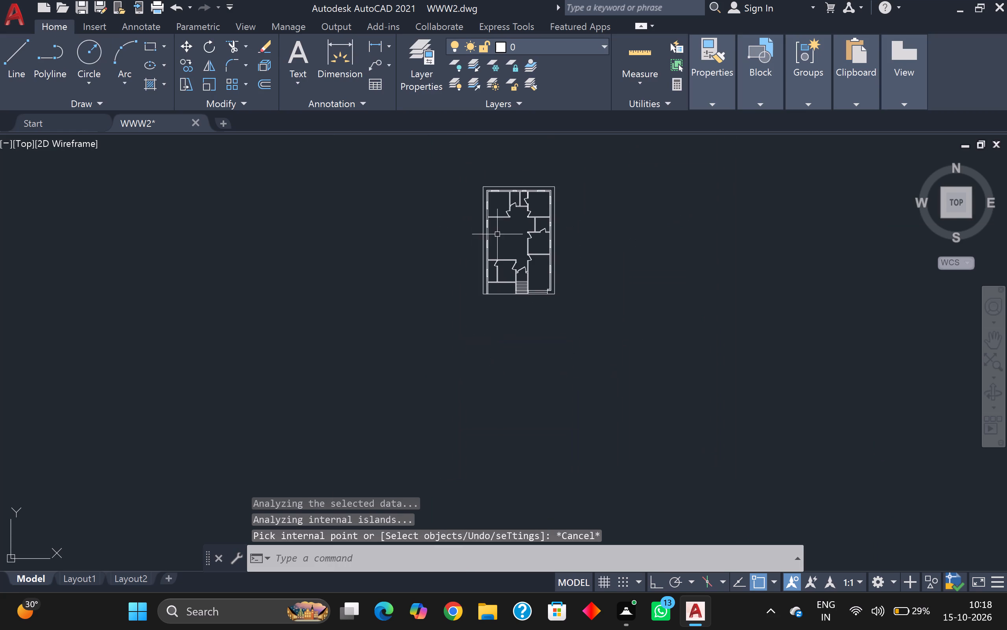
{"action": "scroll", "coordinate": [497, 234], "scroll_direction": "up", "scroll_amount": 2}
{"action": "key", "text": "space"}
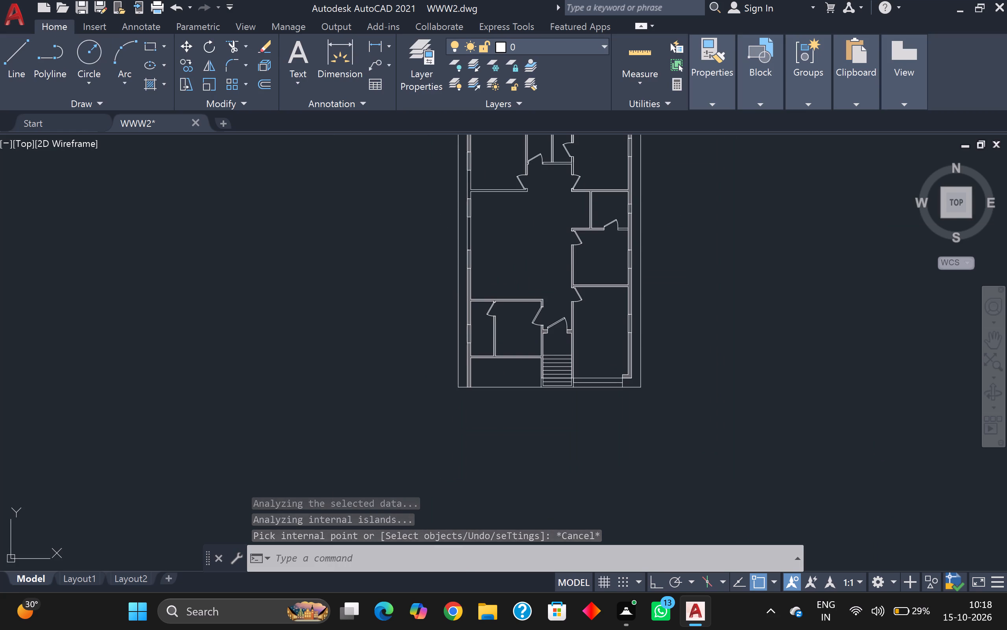
{"action": "scroll", "coordinate": [497, 232], "scroll_direction": "up", "scroll_amount": 1}
{"action": "scroll", "coordinate": [480, 271], "scroll_direction": "up", "scroll_amount": 1}
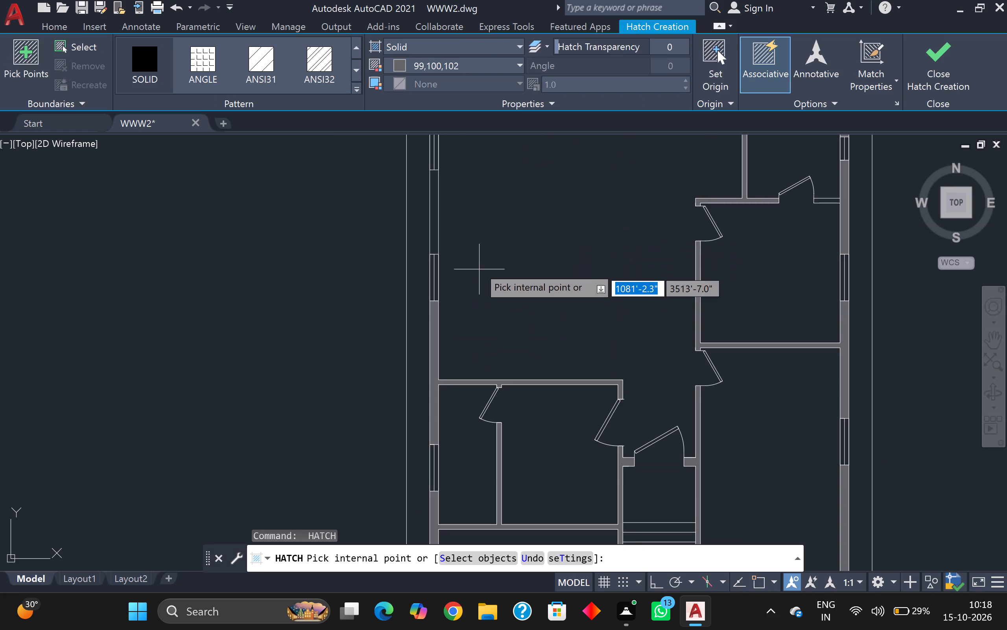
{"action": "left_click", "coordinate": [434, 203]}
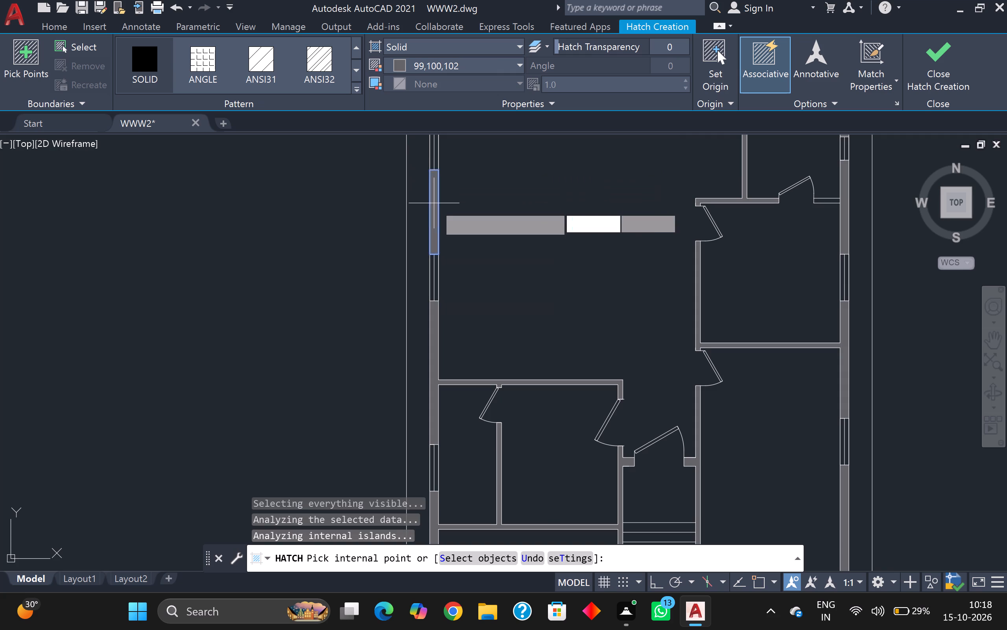
{"action": "scroll", "coordinate": [434, 203], "scroll_direction": "down", "scroll_amount": 1}
{"action": "middle_click_drag", "start_coordinate": [434, 203], "coordinate": [425, 356]}
{"action": "scroll", "coordinate": [441, 299], "scroll_direction": "up", "scroll_amount": 1}
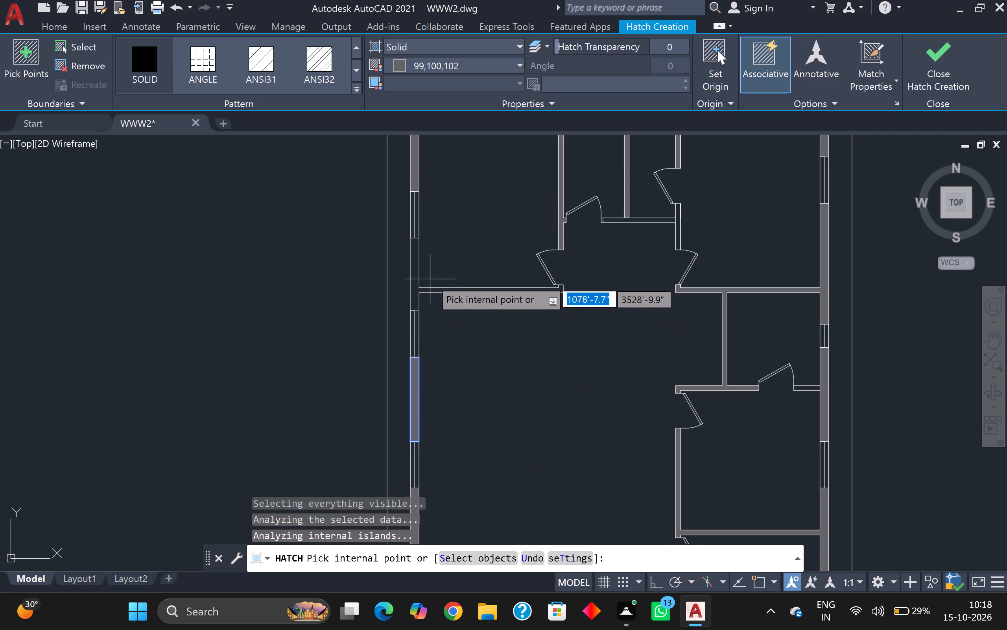
{"action": "scroll", "coordinate": [427, 273], "scroll_direction": "up", "scroll_amount": 1}
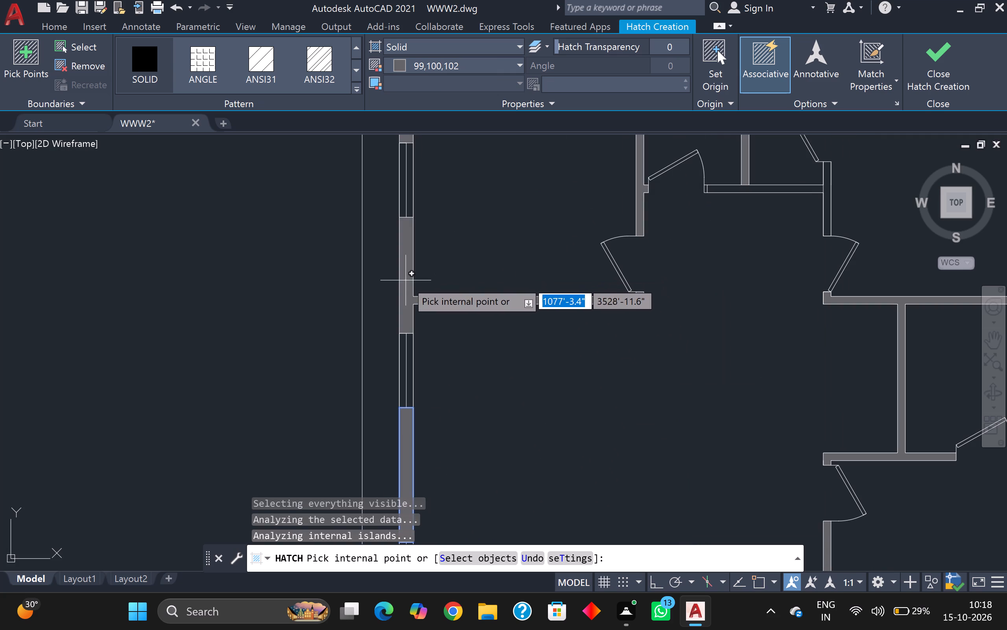
{"action": "left_click", "coordinate": [406, 280]}
{"action": "scroll", "coordinate": [408, 281], "scroll_direction": "down", "scroll_amount": 2}
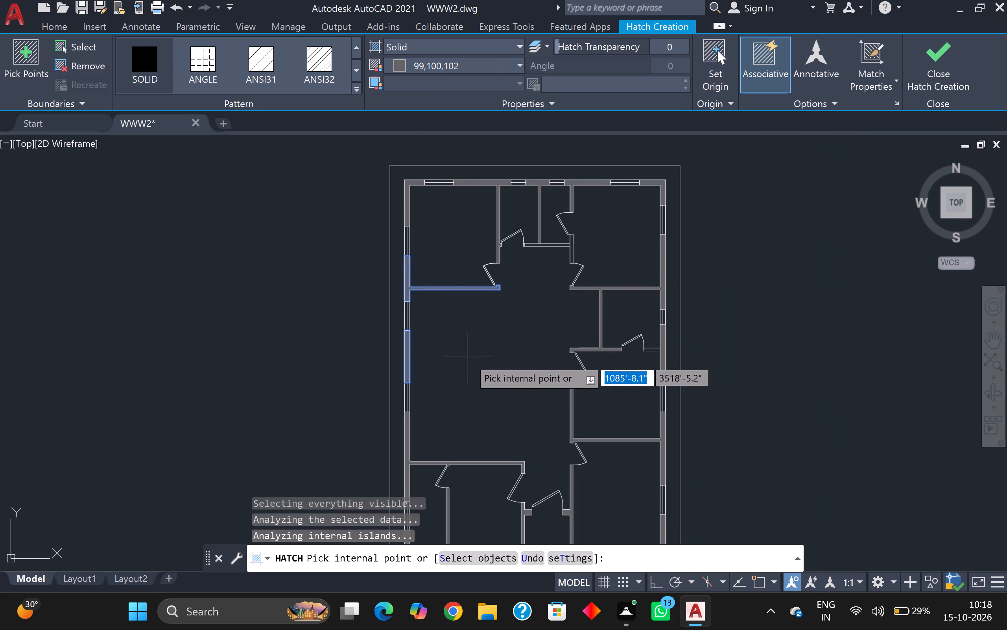
{"action": "key", "text": "Escape"}
Select the windows along the west exterior wall and assign them to the window layer.
{"action": "scroll", "coordinate": [514, 328], "scroll_direction": "down", "scroll_amount": 2}
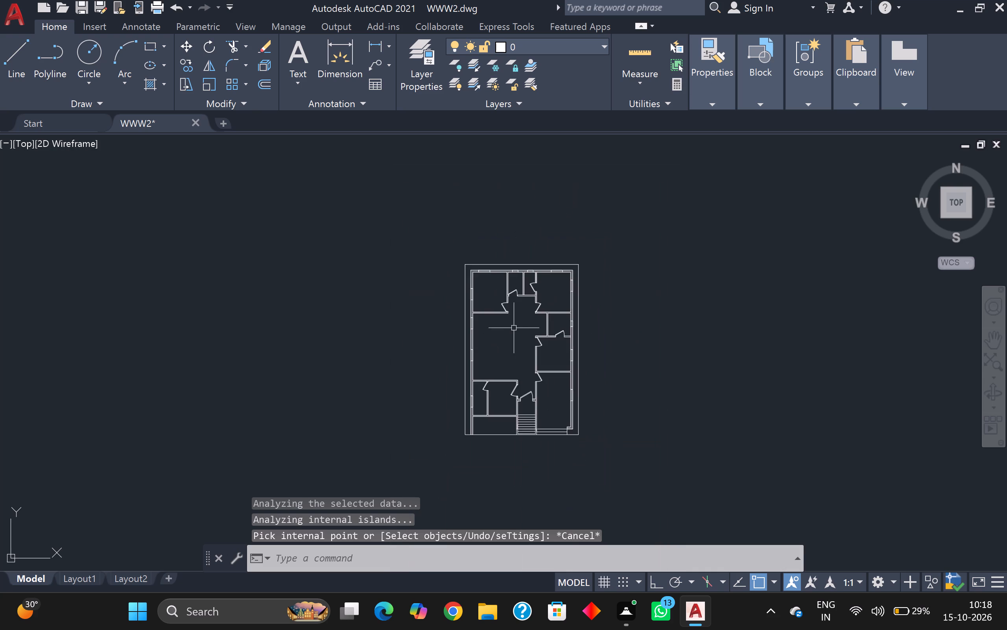
{"action": "scroll", "coordinate": [497, 374], "scroll_direction": "up", "scroll_amount": 2}
{"action": "middle_click_drag", "start_coordinate": [484, 363], "coordinate": [573, 435]}
{"action": "scroll", "coordinate": [537, 389], "scroll_direction": "down", "scroll_amount": 1}
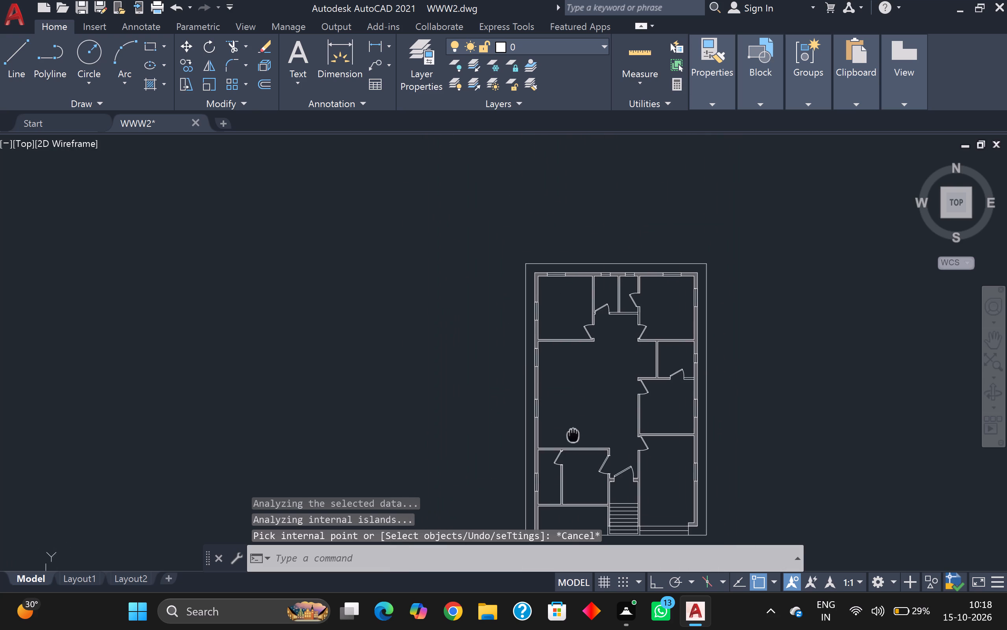
{"action": "left_click_drag", "start_coordinate": [494, 280], "coordinate": [495, 285]}
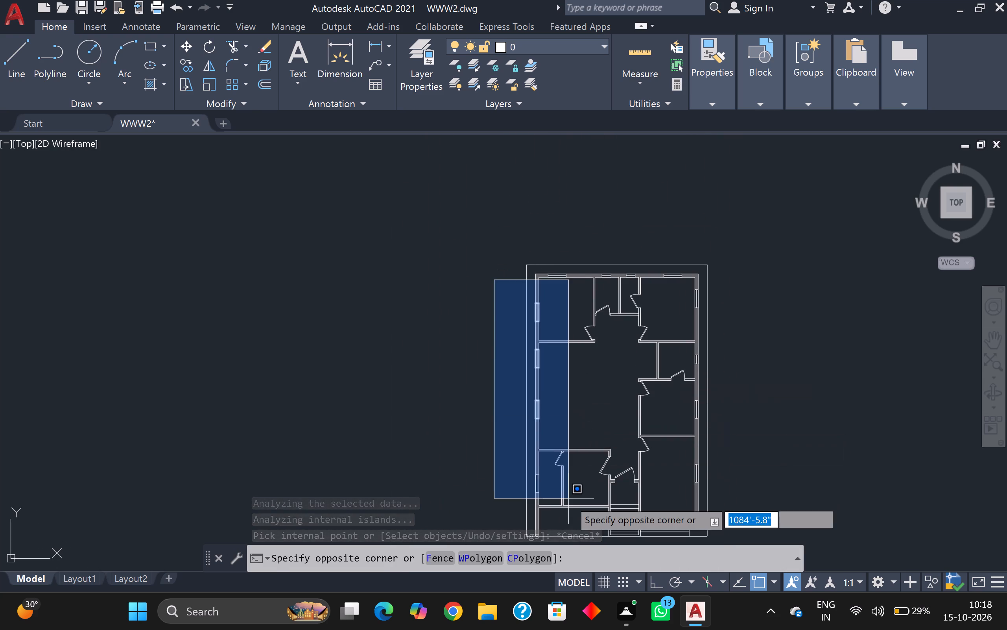
{"action": "middle_click_drag", "start_coordinate": [568, 498], "coordinate": [530, 227]}
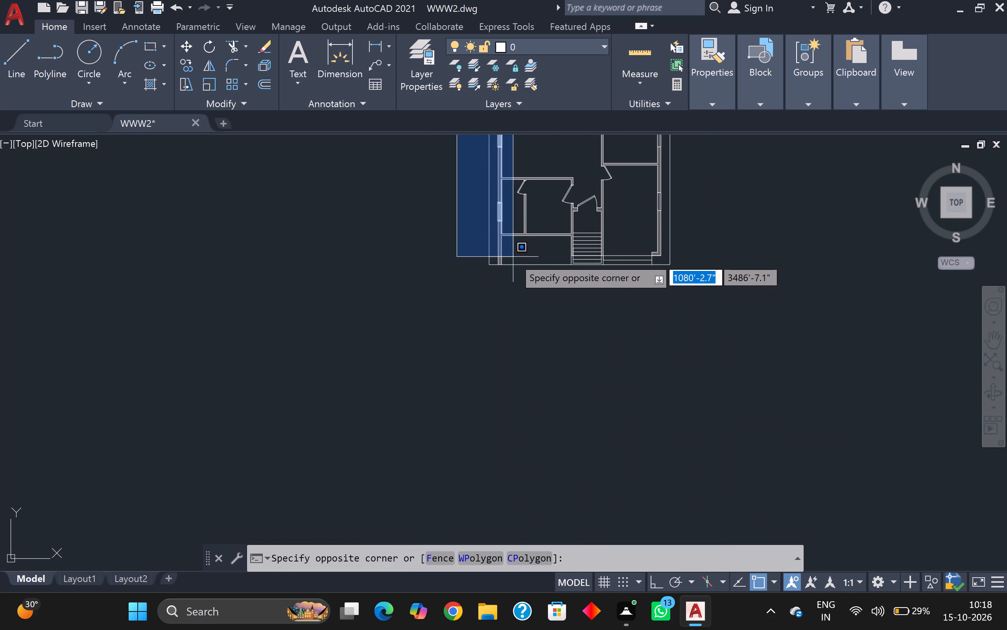
{"action": "left_click", "coordinate": [508, 232]}
{"action": "middle_click_drag", "start_coordinate": [515, 221], "coordinate": [516, 222]}
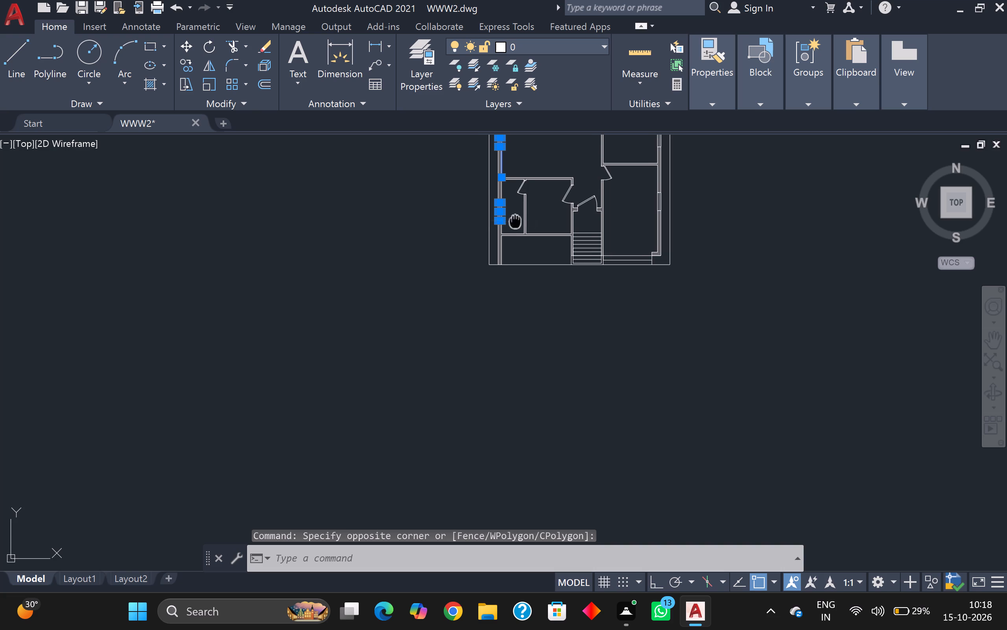
{"action": "middle_click_drag", "start_coordinate": [516, 222], "coordinate": [500, 339]}
{"action": "scroll", "coordinate": [502, 253], "scroll_direction": "down", "scroll_amount": 1}
{"action": "middle_click_drag", "start_coordinate": [503, 253], "coordinate": [498, 313]}
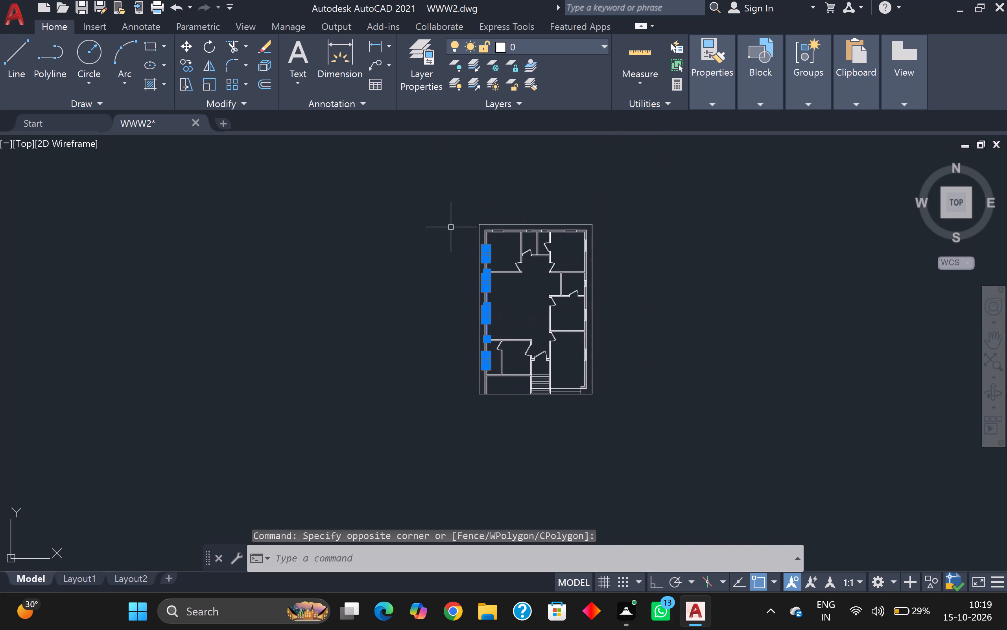
{"action": "left_click", "coordinate": [606, 45]}
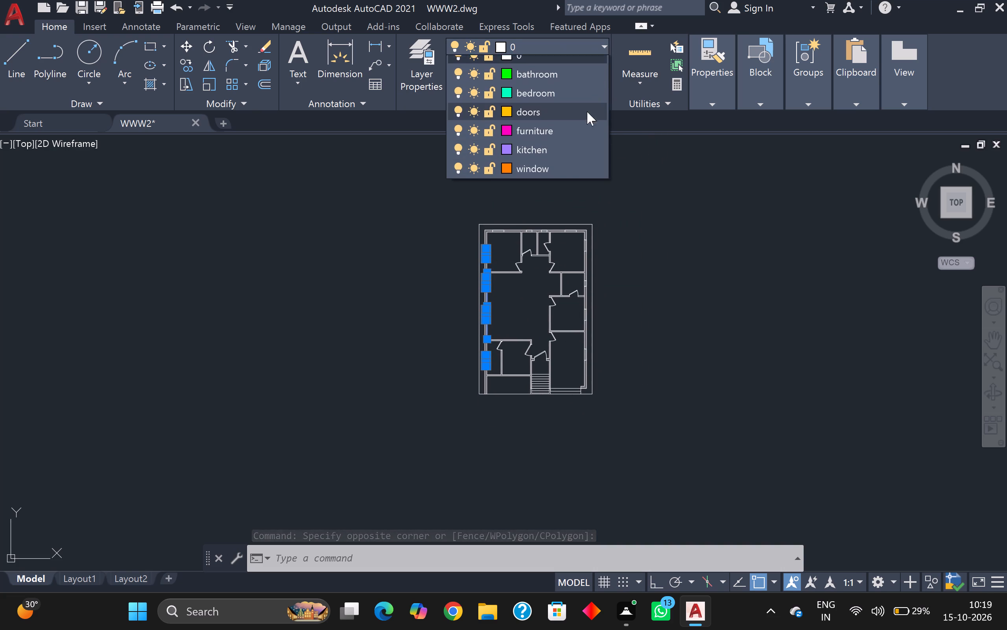
{"action": "left_click", "coordinate": [555, 179]}
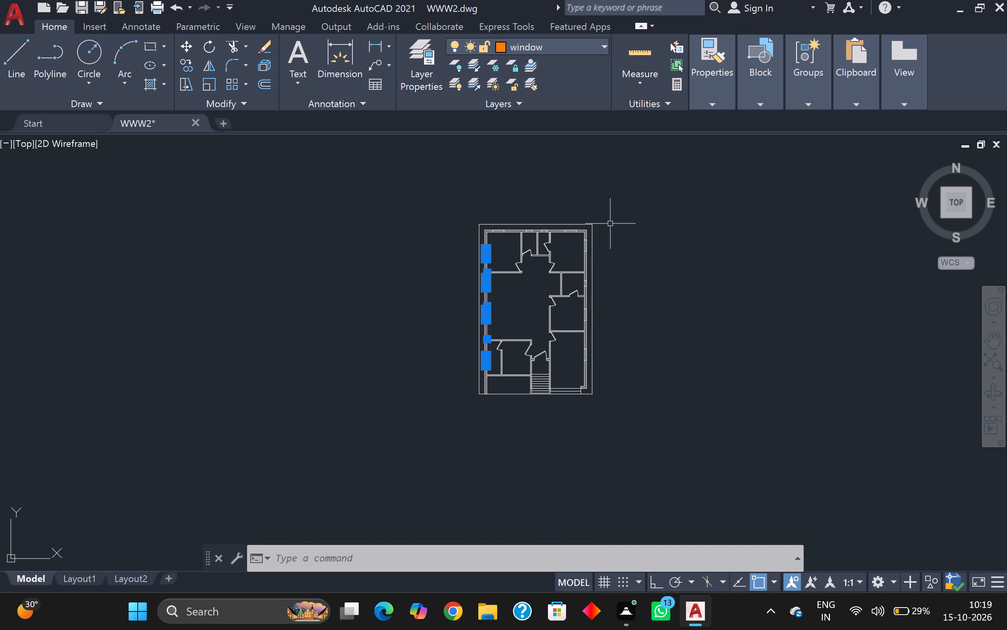
{"action": "key", "text": "Escape"}
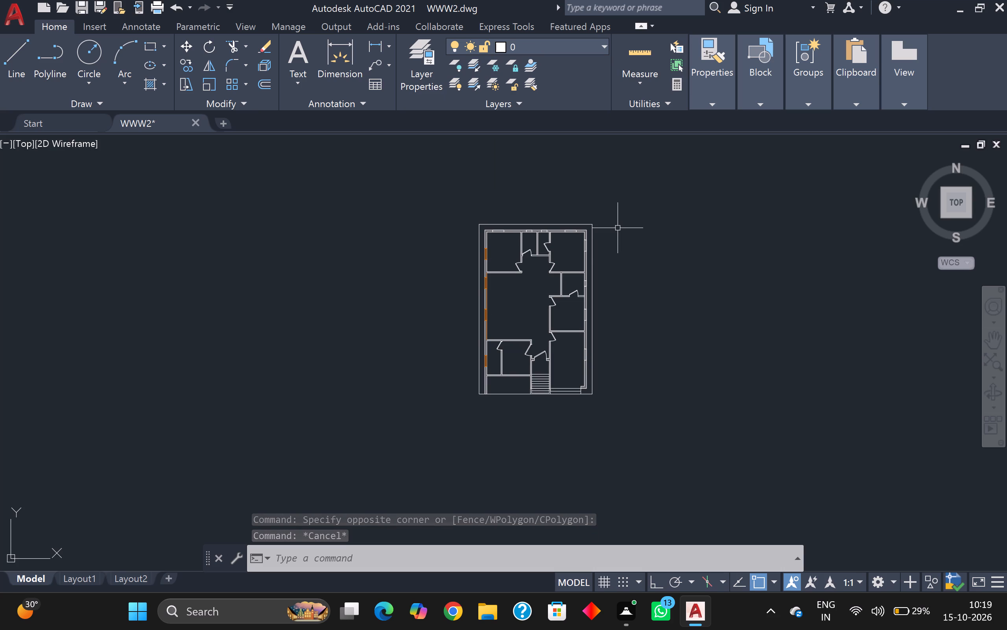
Select the four windows along the north exterior wall and assign them to the window layer.
{"action": "scroll", "coordinate": [451, 237], "scroll_direction": "up", "scroll_amount": 2}
{"action": "middle_click_drag", "start_coordinate": [457, 231], "coordinate": [420, 258]}
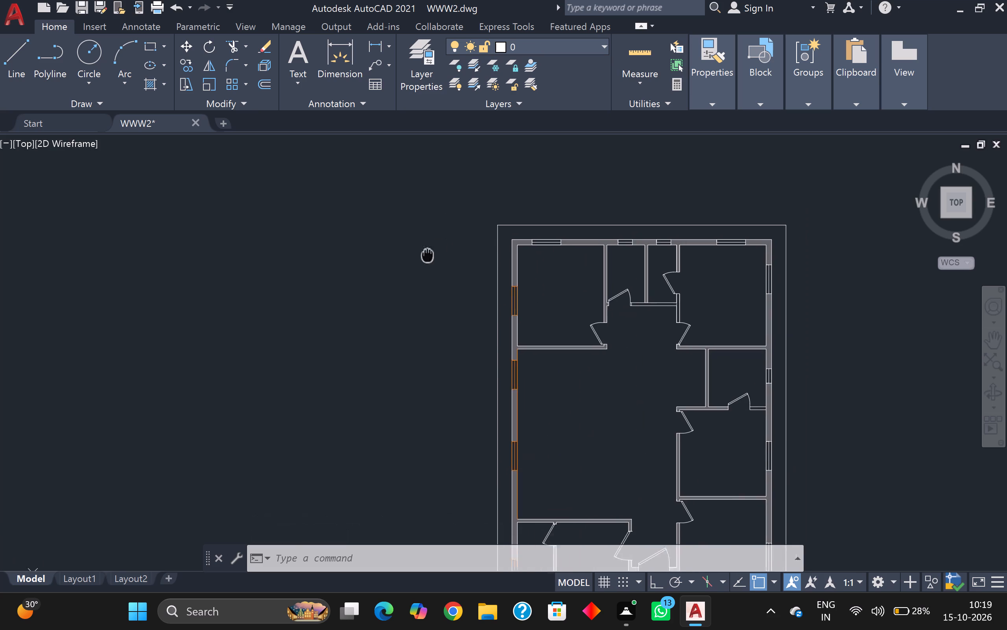
{"action": "middle_click_drag", "start_coordinate": [420, 258], "coordinate": [347, 304]}
{"action": "scroll", "coordinate": [402, 274], "scroll_direction": "up", "scroll_amount": 2}
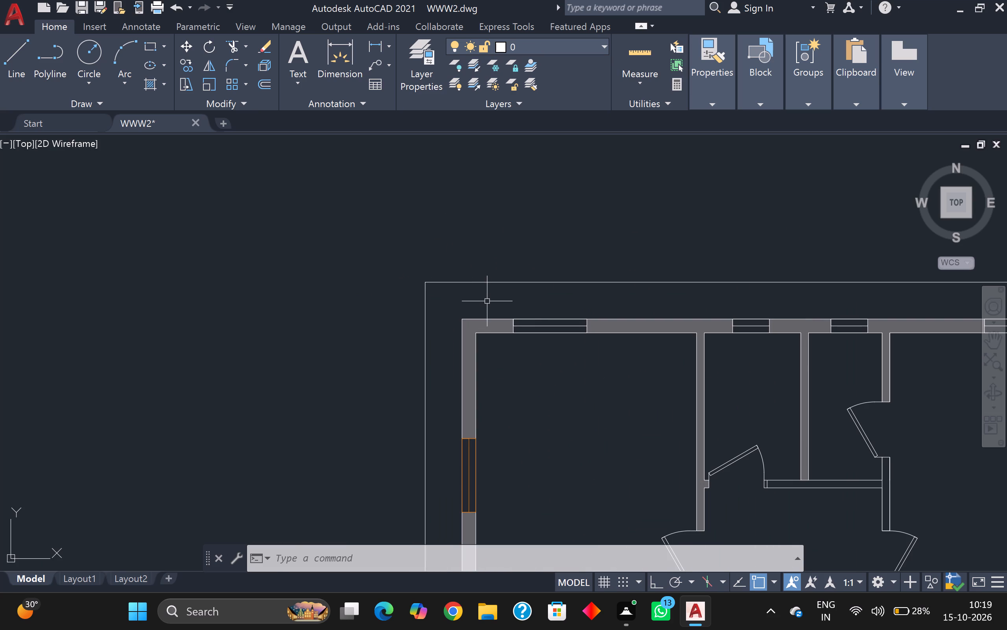
{"action": "left_click", "coordinate": [487, 301]}
{"action": "middle_click_drag", "start_coordinate": [785, 354], "coordinate": [735, 384]}
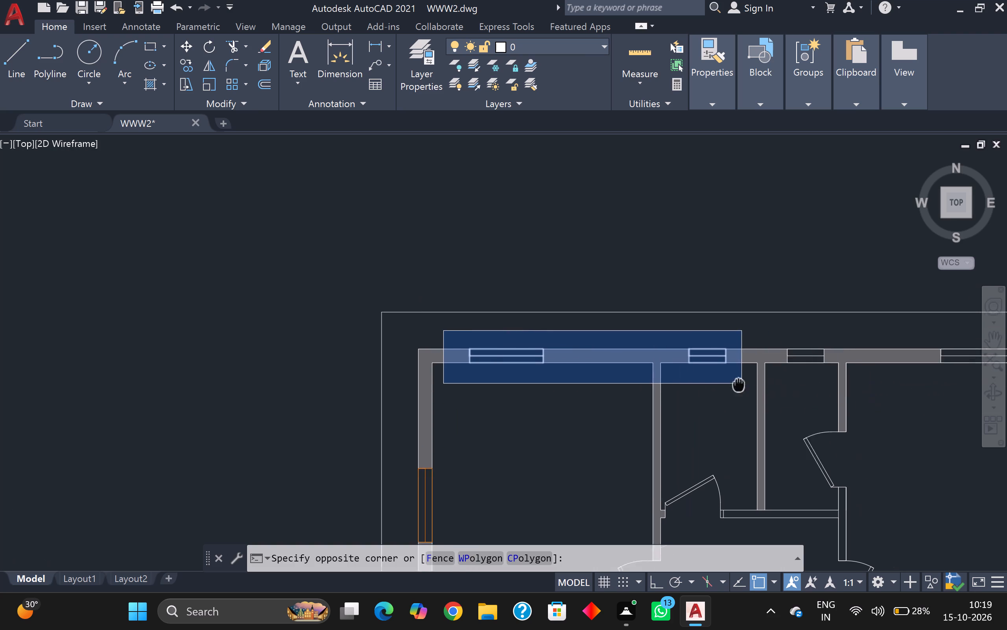
{"action": "middle_click_drag", "start_coordinate": [735, 384], "coordinate": [551, 419]}
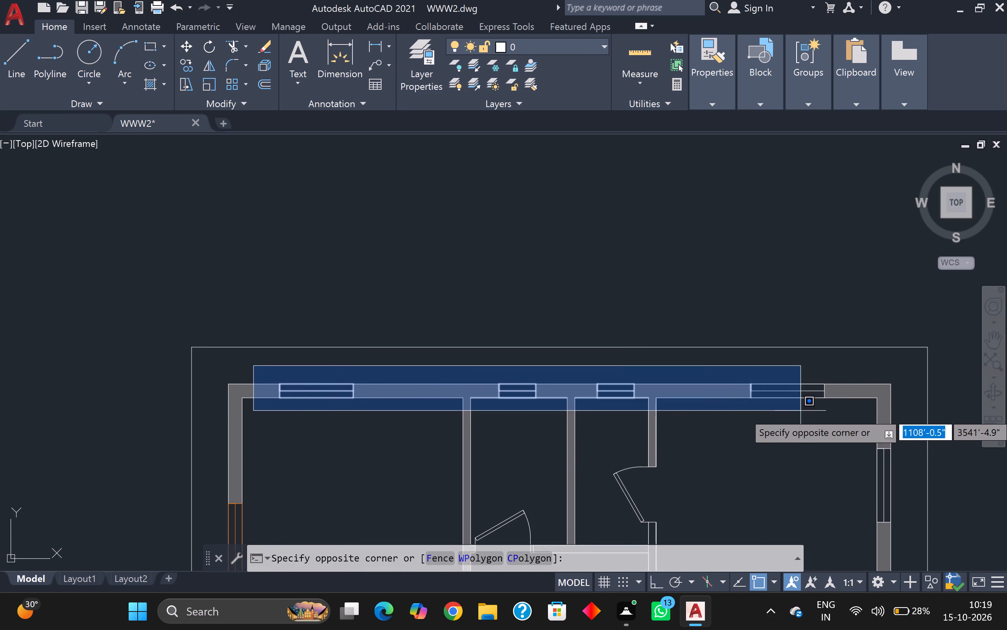
{"action": "left_click", "coordinate": [836, 428]}
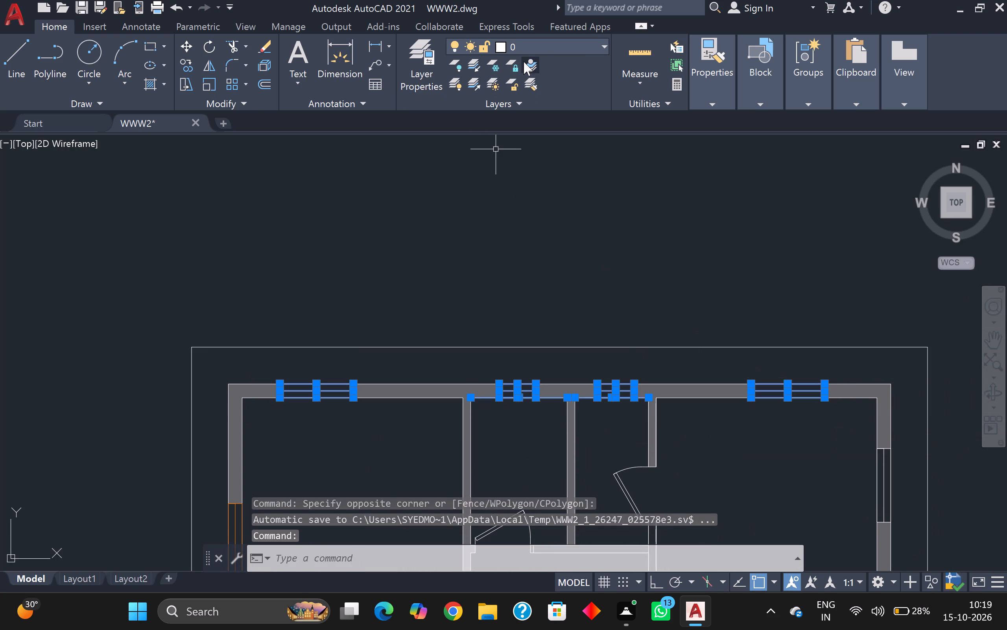
{"action": "left_click", "coordinate": [584, 47]}
{"action": "left_click", "coordinate": [600, 178]}
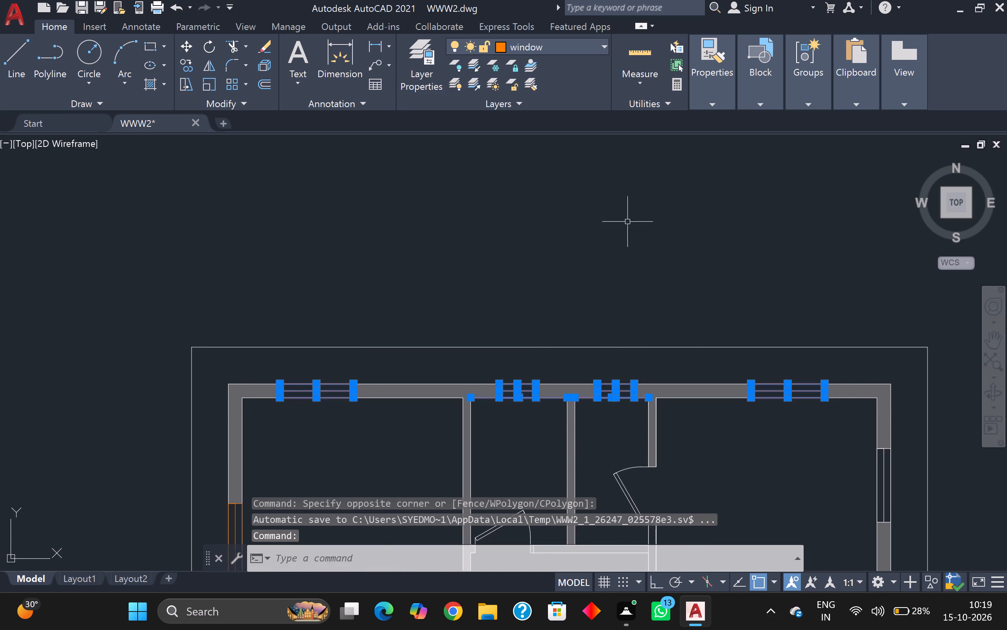
{"action": "scroll", "coordinate": [630, 235], "scroll_direction": "down", "scroll_amount": 2}
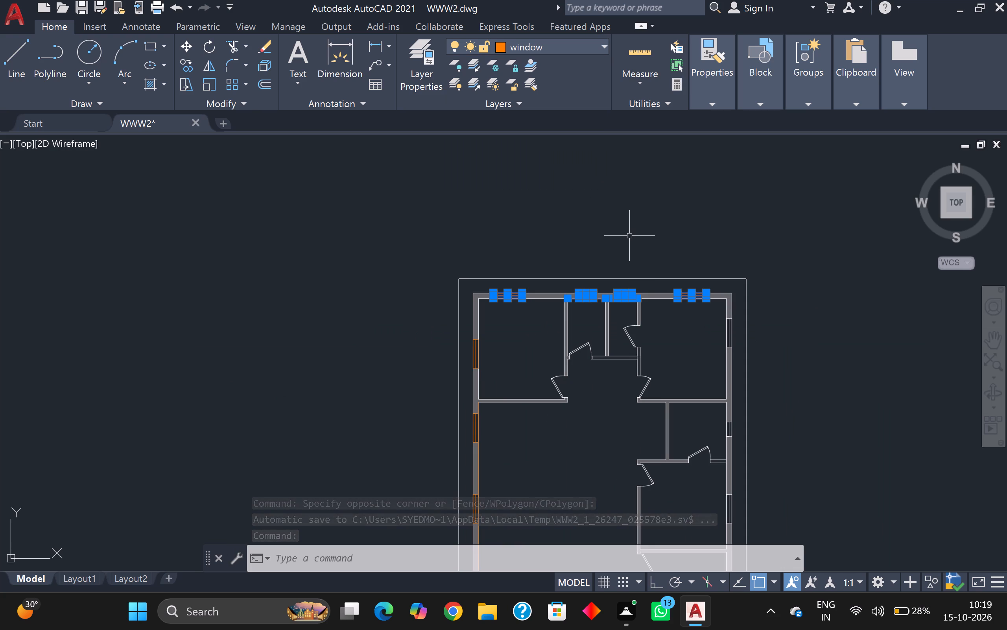
{"action": "key", "text": "Escape"}
Select the four windows along the east exterior wall and assign them to the window layer.
{"action": "middle_click_drag", "start_coordinate": [699, 366], "coordinate": [586, 265]}
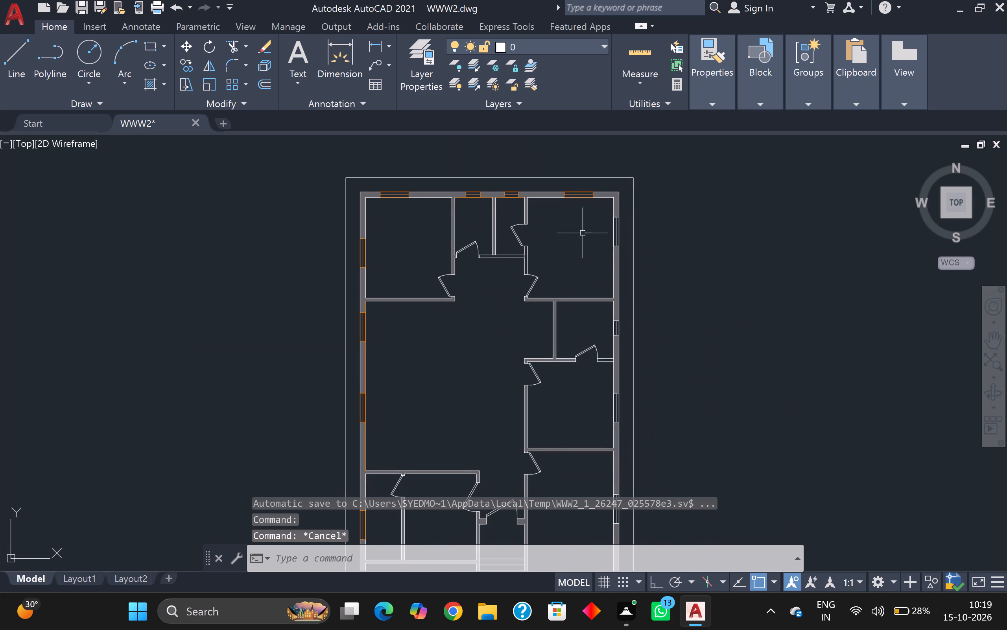
{"action": "left_click", "coordinate": [591, 213]}
{"action": "middle_click_drag", "start_coordinate": [647, 352], "coordinate": [640, 297]}
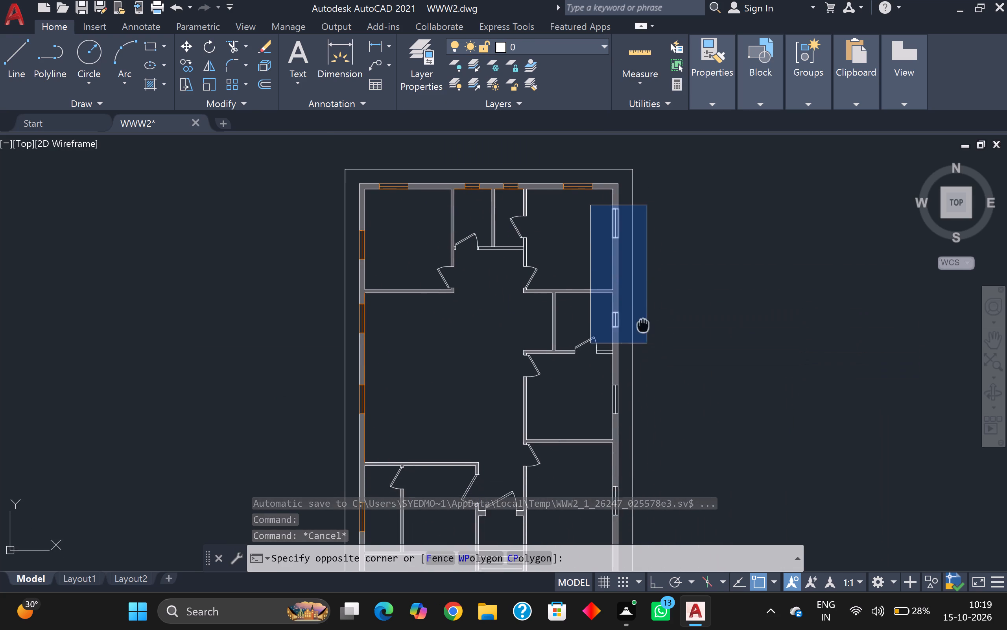
{"action": "middle_click_drag", "start_coordinate": [640, 297], "coordinate": [611, 152]}
{"action": "left_click", "coordinate": [592, 345]}
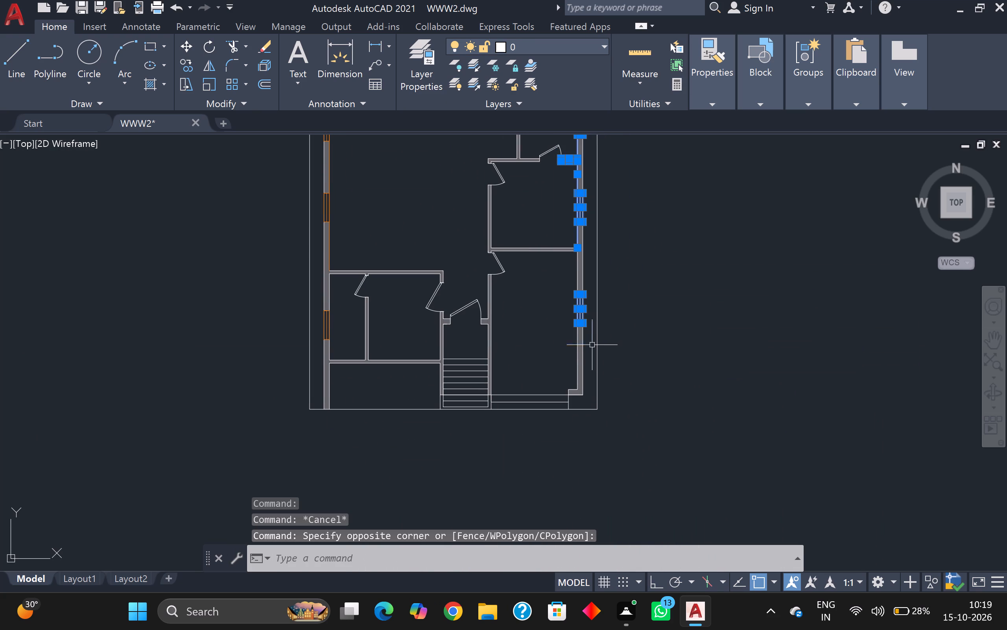
{"action": "left_click", "coordinate": [583, 45]}
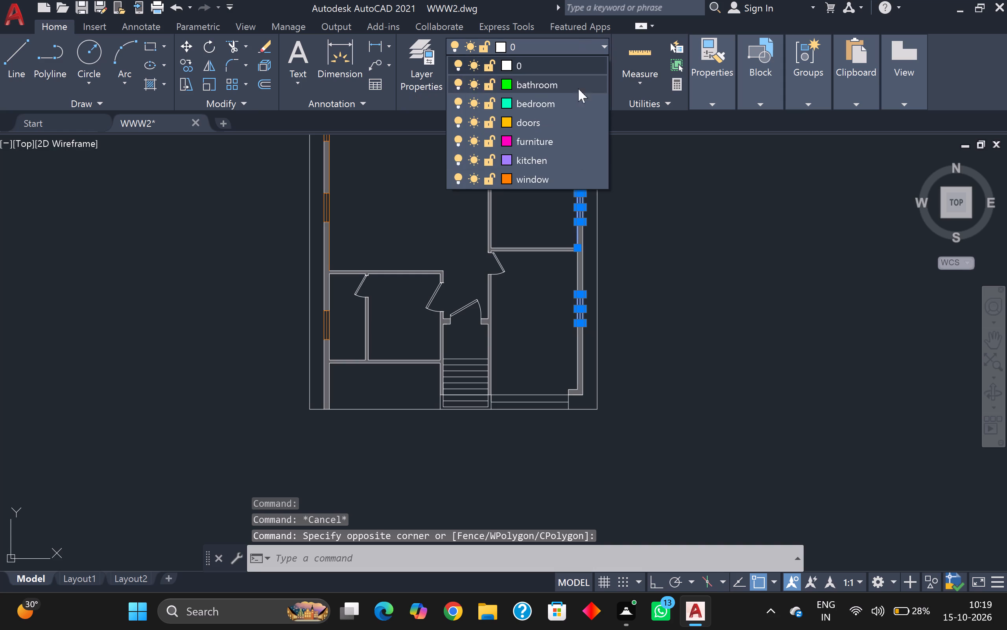
{"action": "left_click", "coordinate": [555, 185]}
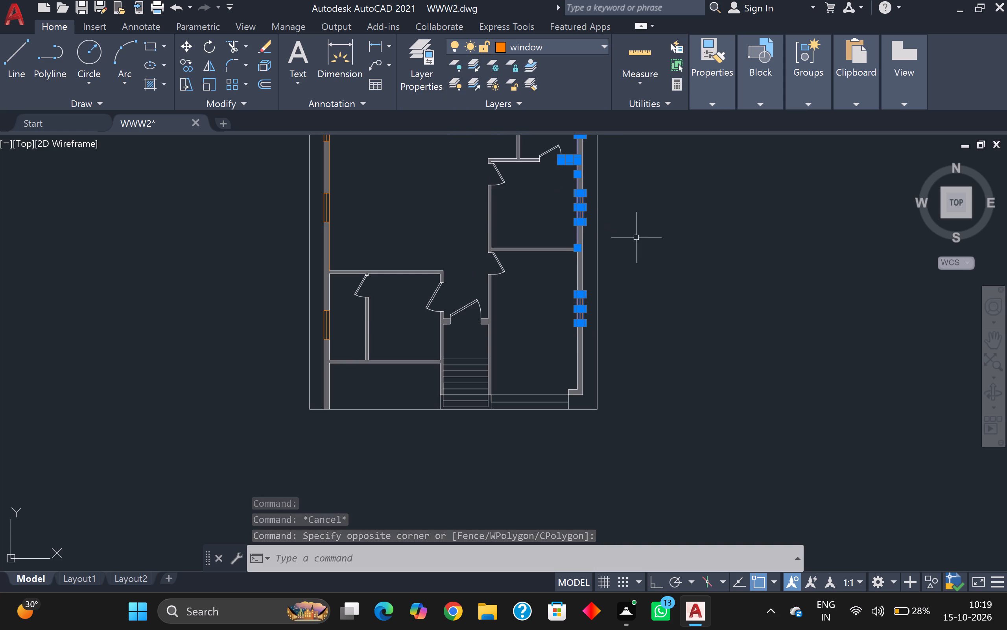
{"action": "key", "text": "Escape"}
Select all ten doors across the floor plan and assign them to the doors layer.
{"action": "scroll", "coordinate": [635, 271], "scroll_direction": "down", "scroll_amount": 1}
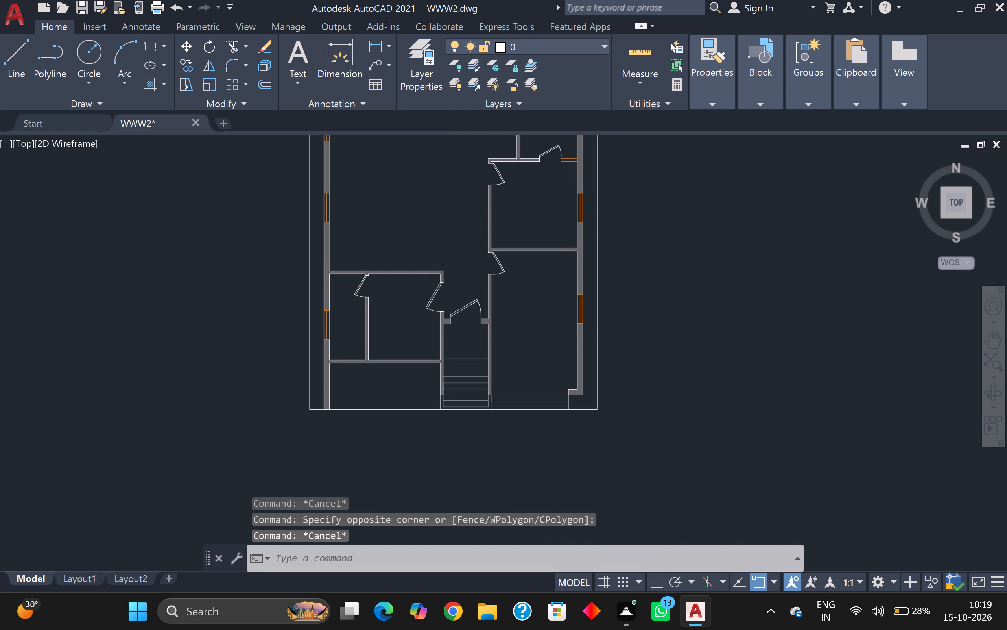
{"action": "scroll", "coordinate": [635, 271], "scroll_direction": "down", "scroll_amount": 1}
{"action": "scroll", "coordinate": [649, 269], "scroll_direction": "up", "scroll_amount": 1}
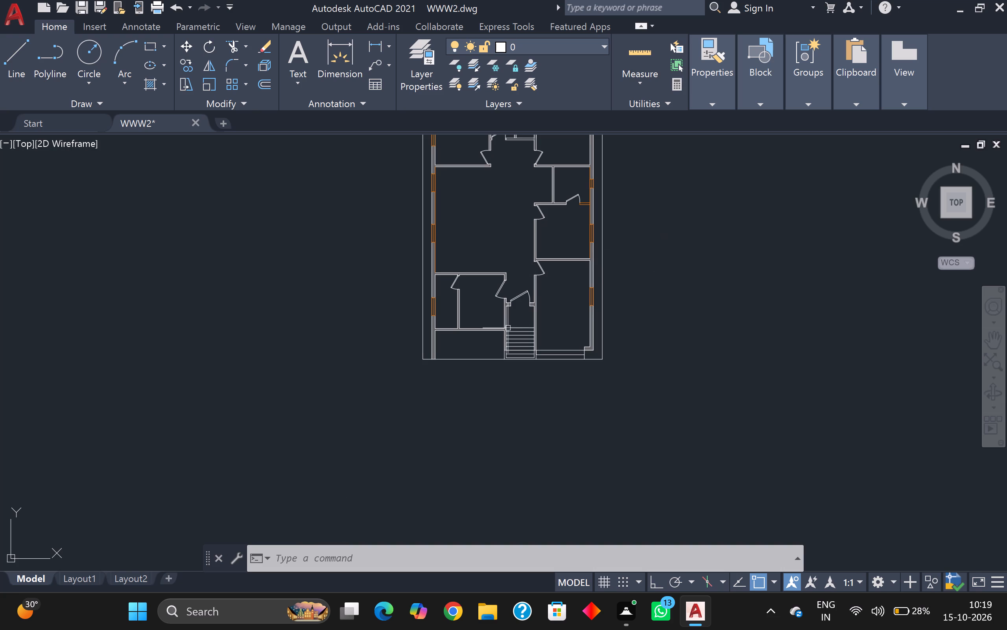
{"action": "left_click", "coordinate": [455, 281]}
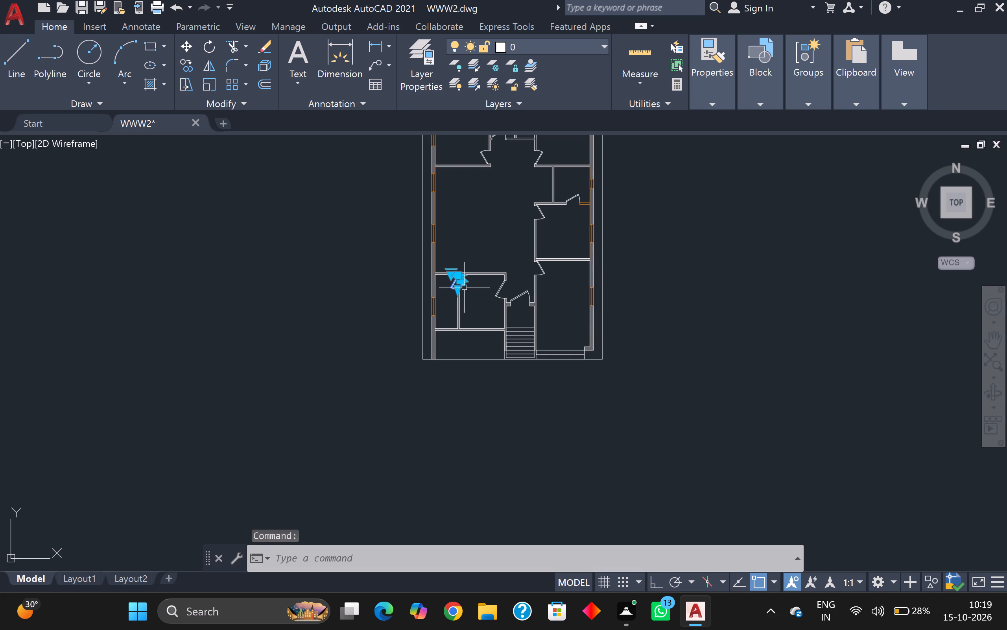
{"action": "left_click", "coordinate": [504, 288]}
{"action": "left_click", "coordinate": [542, 271]}
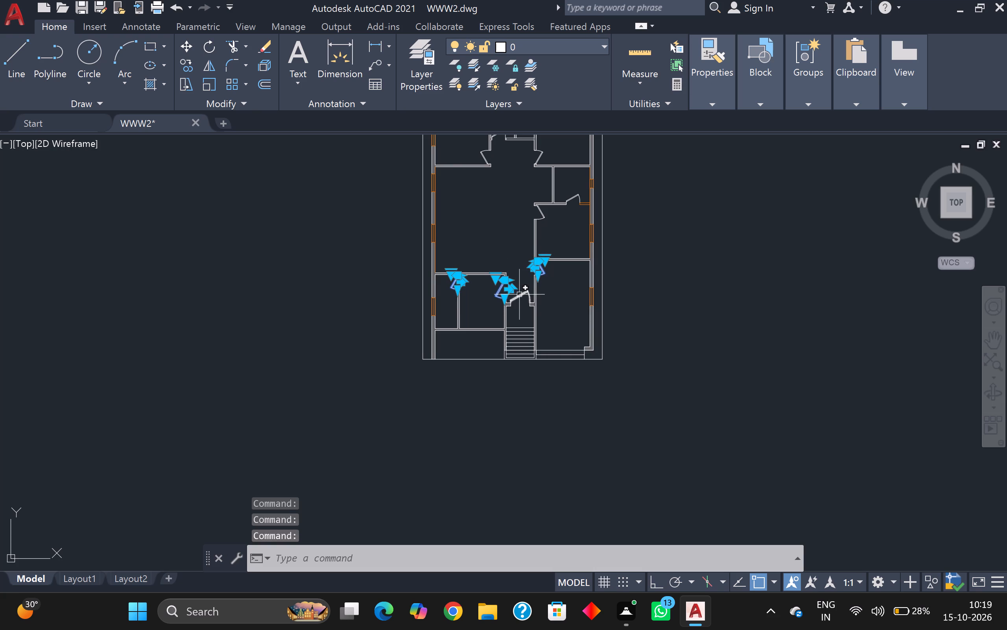
{"action": "left_click", "coordinate": [519, 295]}
{"action": "left_click", "coordinate": [540, 218]}
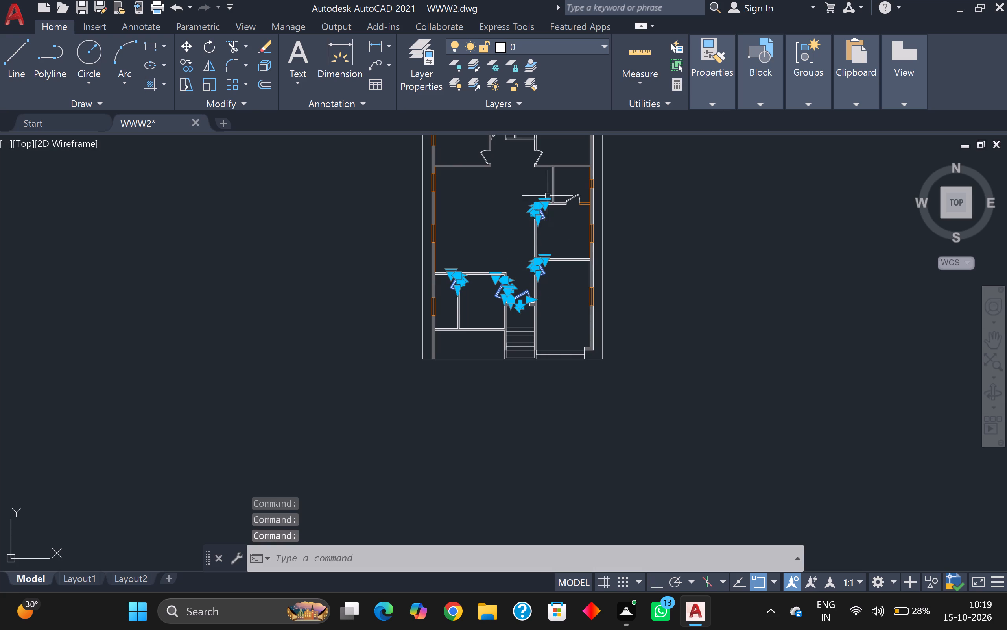
{"action": "left_click", "coordinate": [540, 158]}
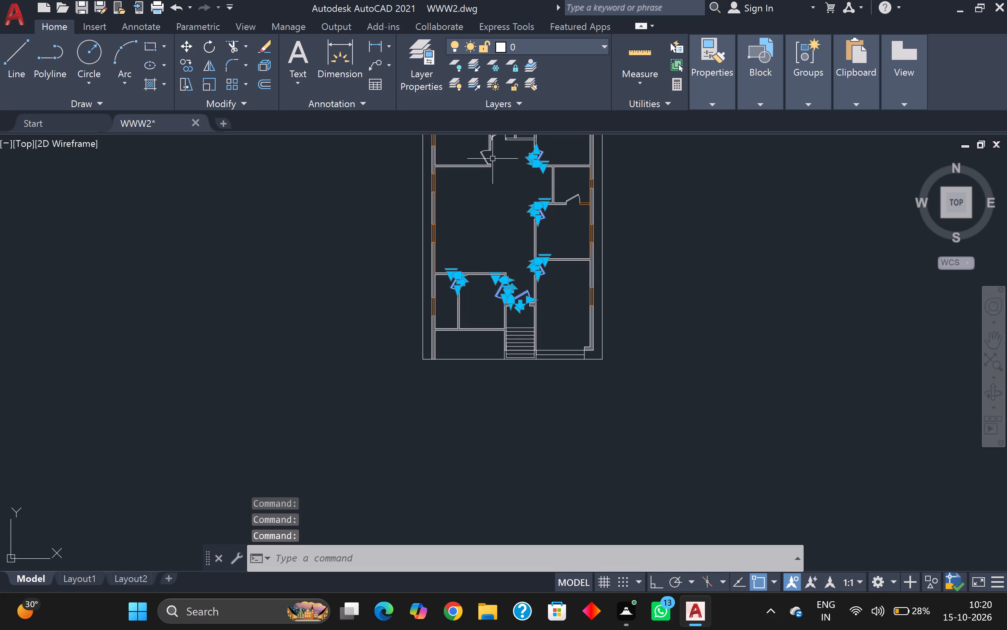
{"action": "left_click", "coordinate": [483, 158]}
{"action": "middle_click_drag", "start_coordinate": [483, 159], "coordinate": [481, 218]}
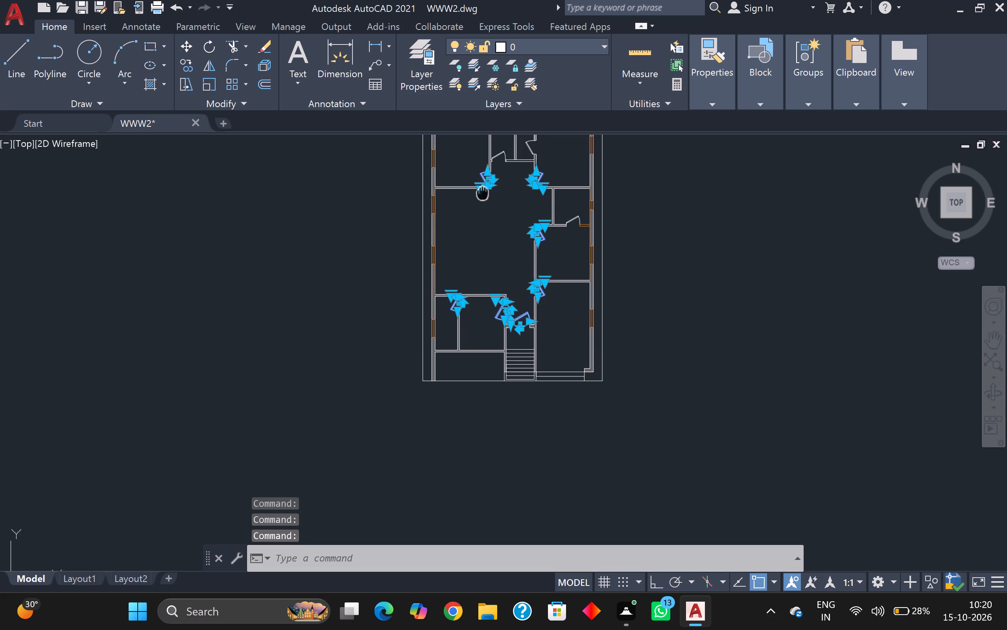
{"action": "middle_click_drag", "start_coordinate": [481, 218], "coordinate": [477, 239]}
{"action": "left_click", "coordinate": [493, 213]}
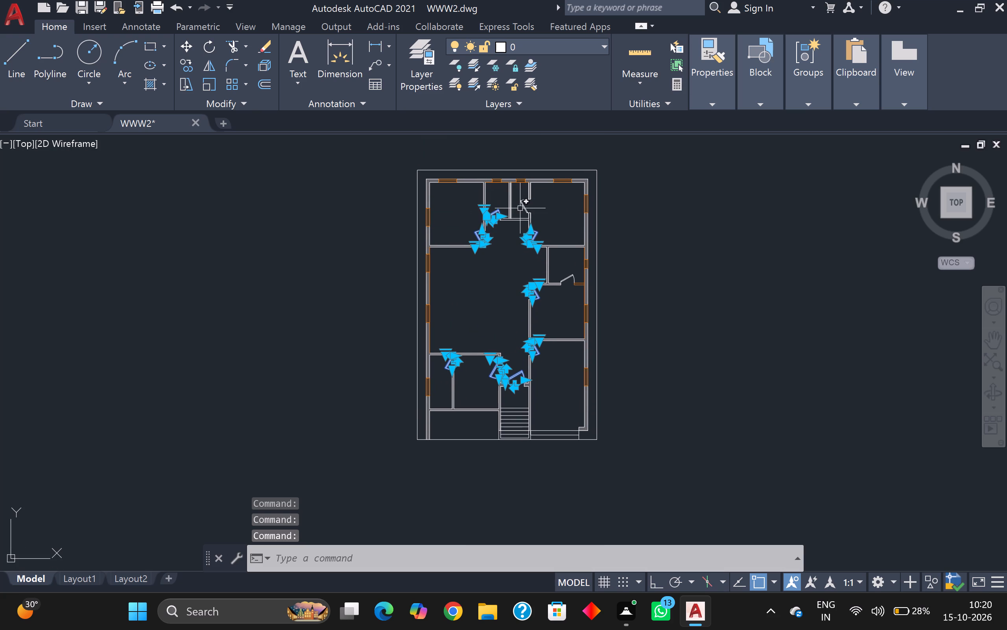
{"action": "left_click", "coordinate": [524, 204]}
{"action": "left_click", "coordinate": [570, 275]}
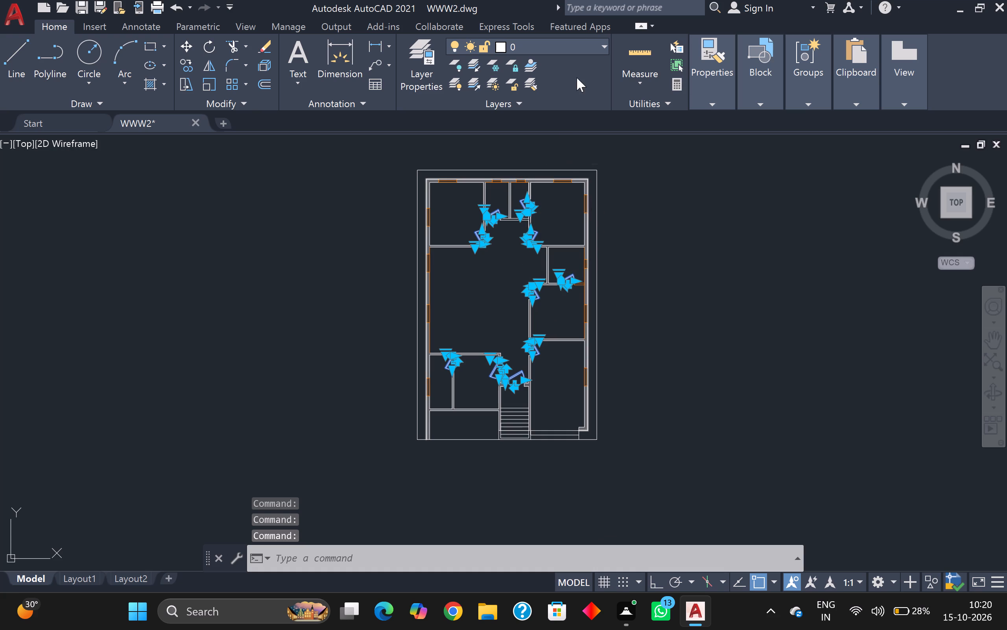
{"action": "left_click", "coordinate": [597, 39]}
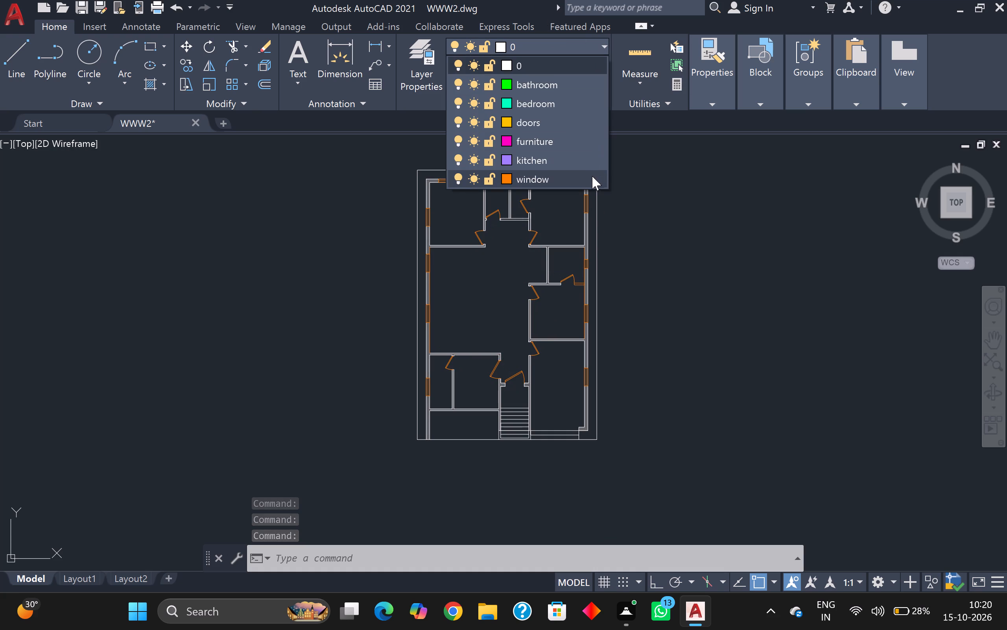
{"action": "left_click", "coordinate": [571, 126]}
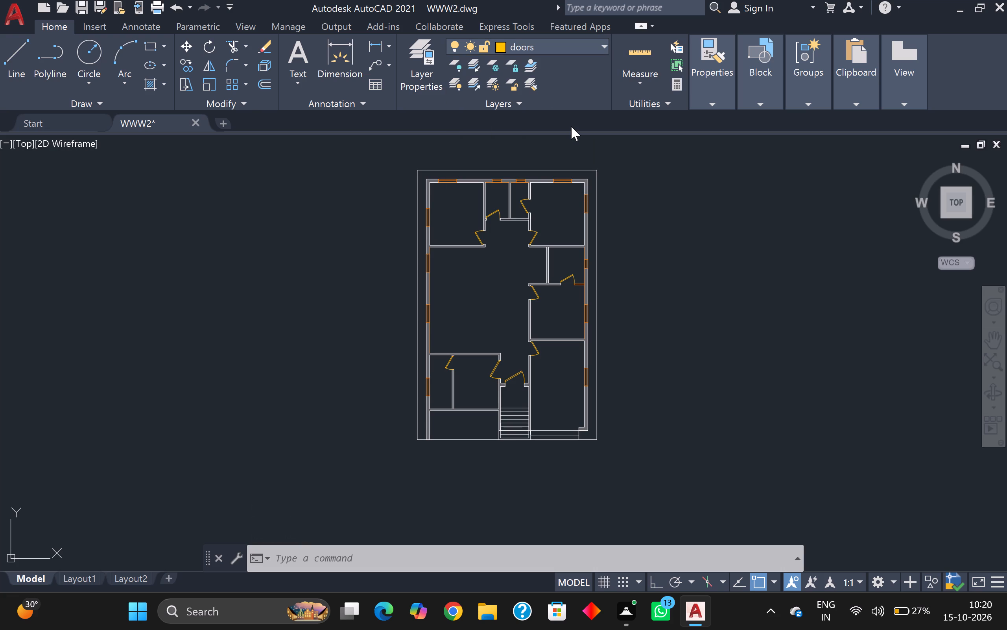
{"action": "key", "text": "Escape"}
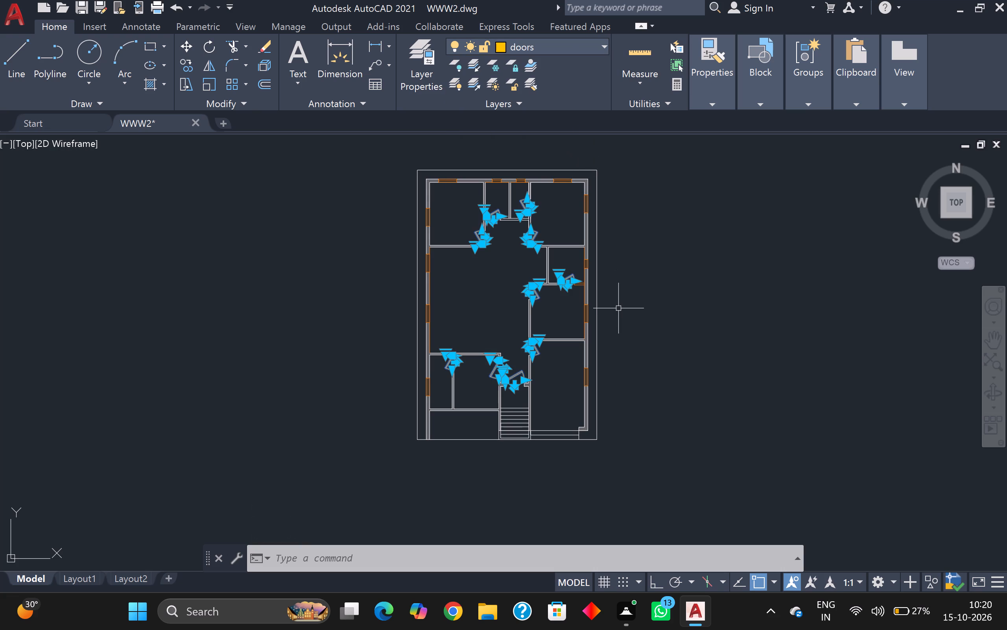
{"action": "key", "text": "Escape"}
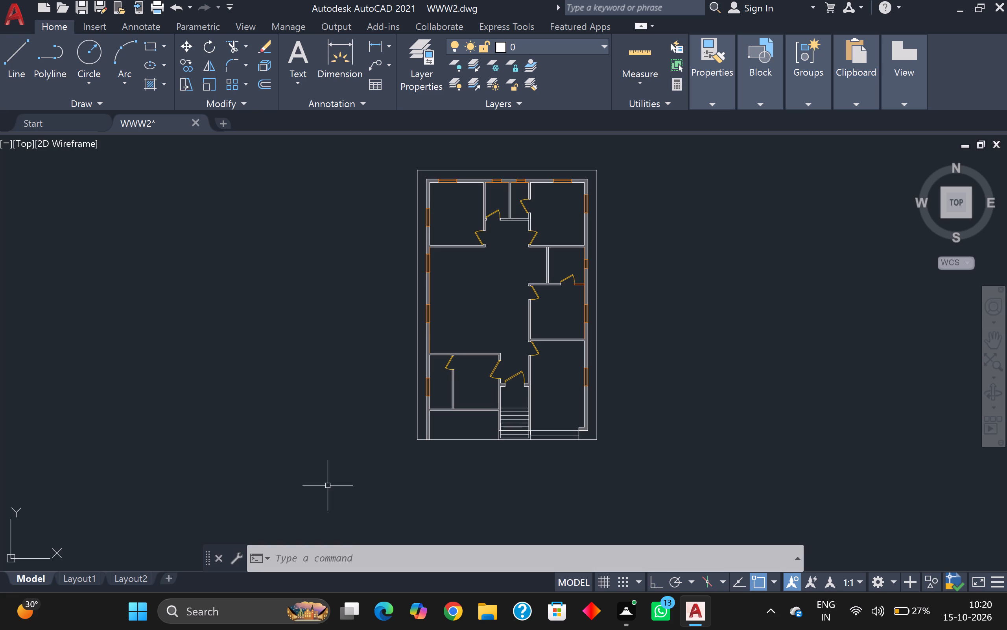
Start a multiline text box about 6'-9" wide near the northwest room's south wall, with a text height of 4".
{"action": "left_click", "coordinate": [303, 65]}
{"action": "left_click", "coordinate": [299, 64]}
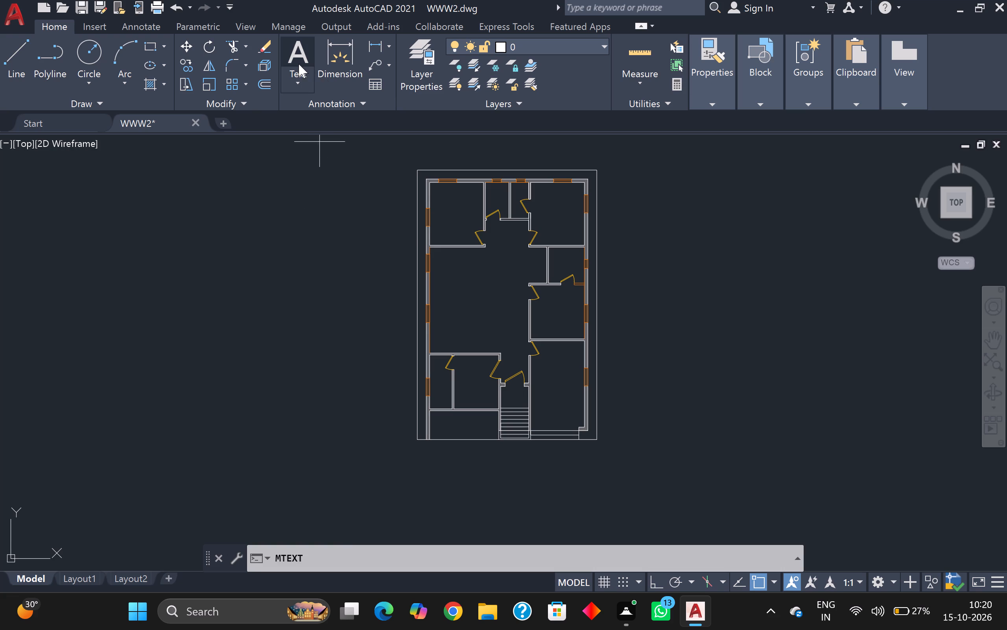
{"action": "scroll", "coordinate": [466, 199], "scroll_direction": "up", "scroll_amount": 2}
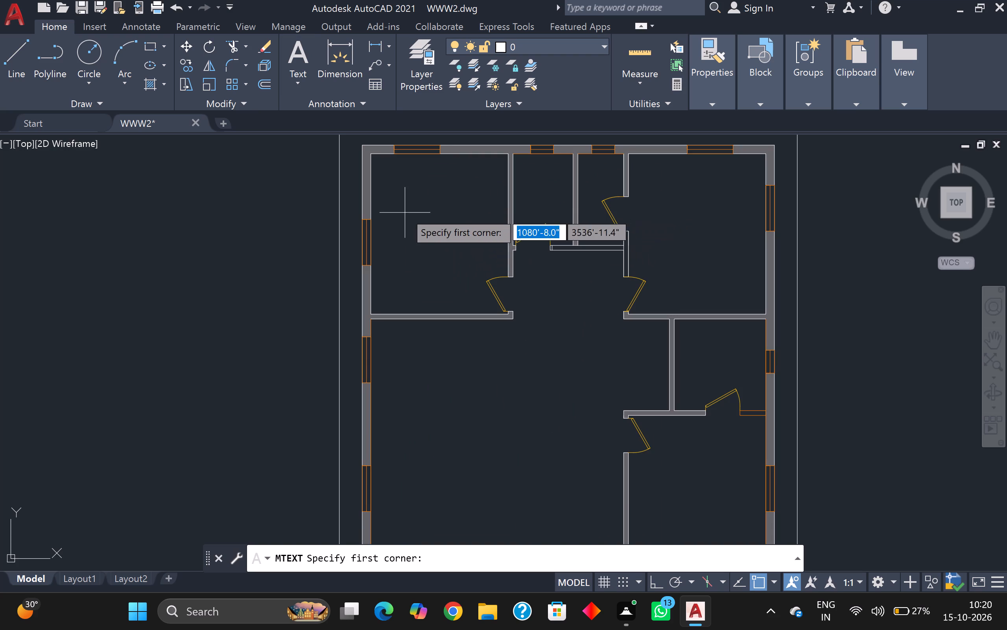
{"action": "left_click", "coordinate": [387, 294]}
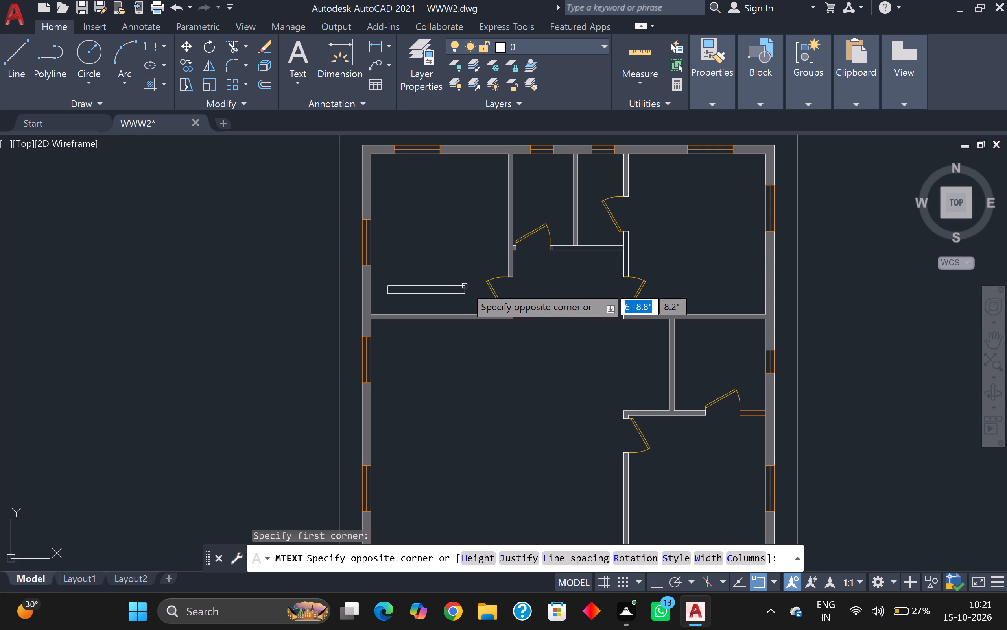
{"action": "left_click", "coordinate": [465, 286]}
{"action": "scroll", "coordinate": [466, 285], "scroll_direction": "up", "scroll_amount": 1}
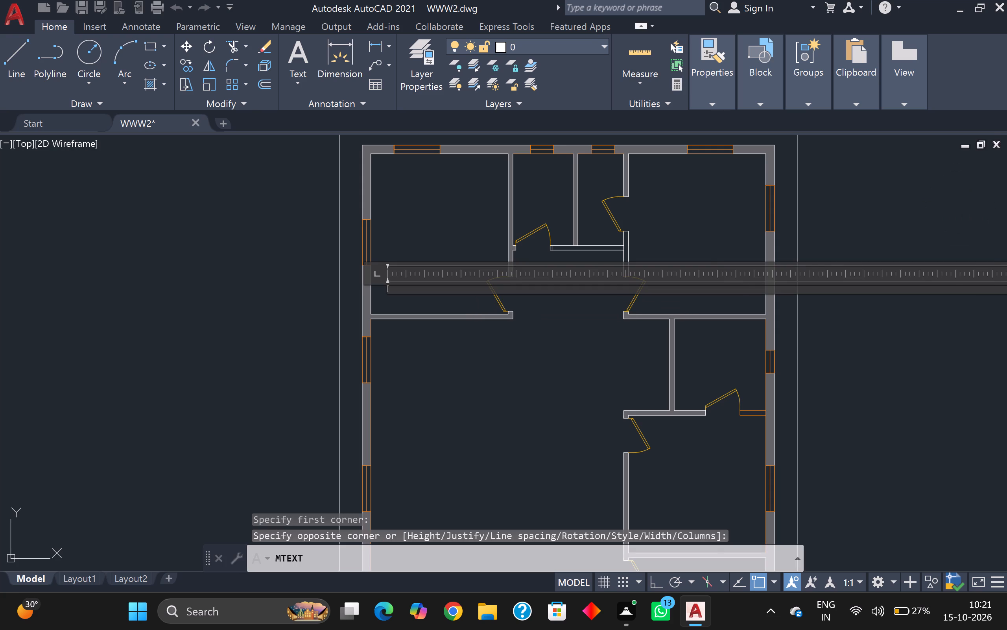
{"action": "left_click_drag", "start_coordinate": [126, 67], "coordinate": [82, 73]}
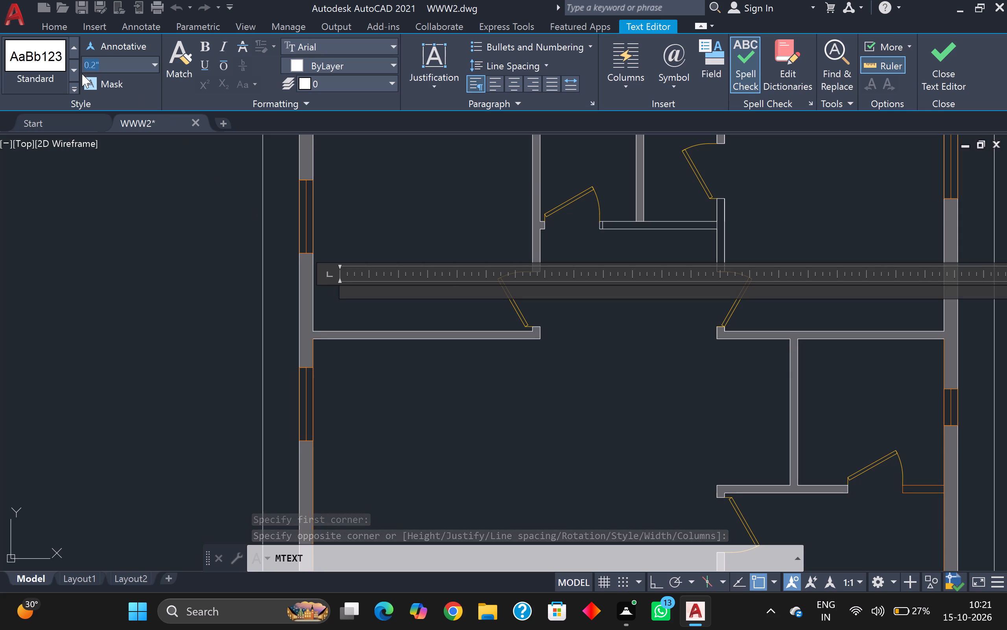
{"action": "key", "text": "4"}
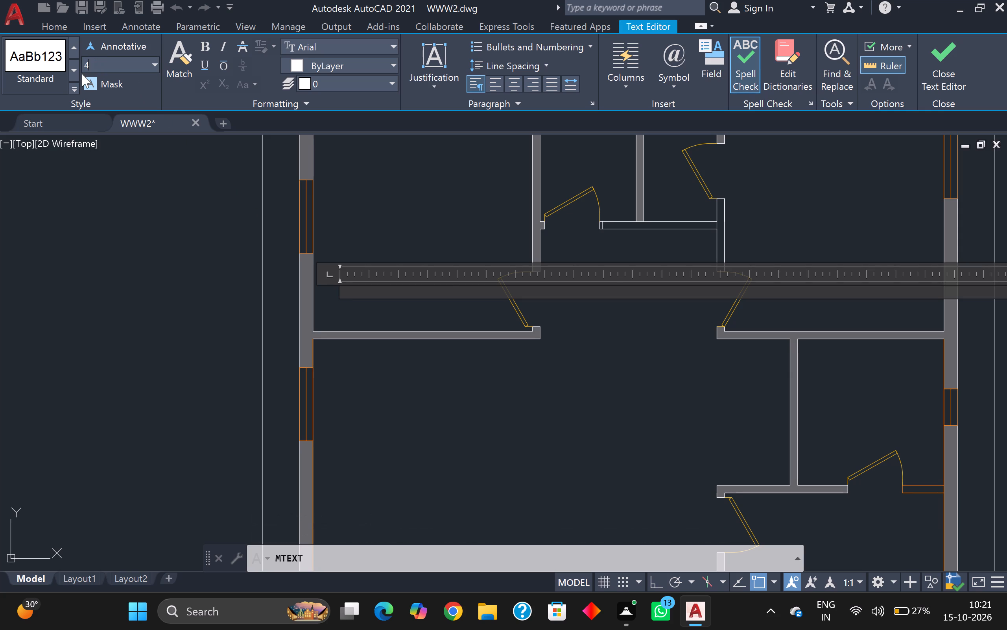
{"action": "key", "text": "Return"}
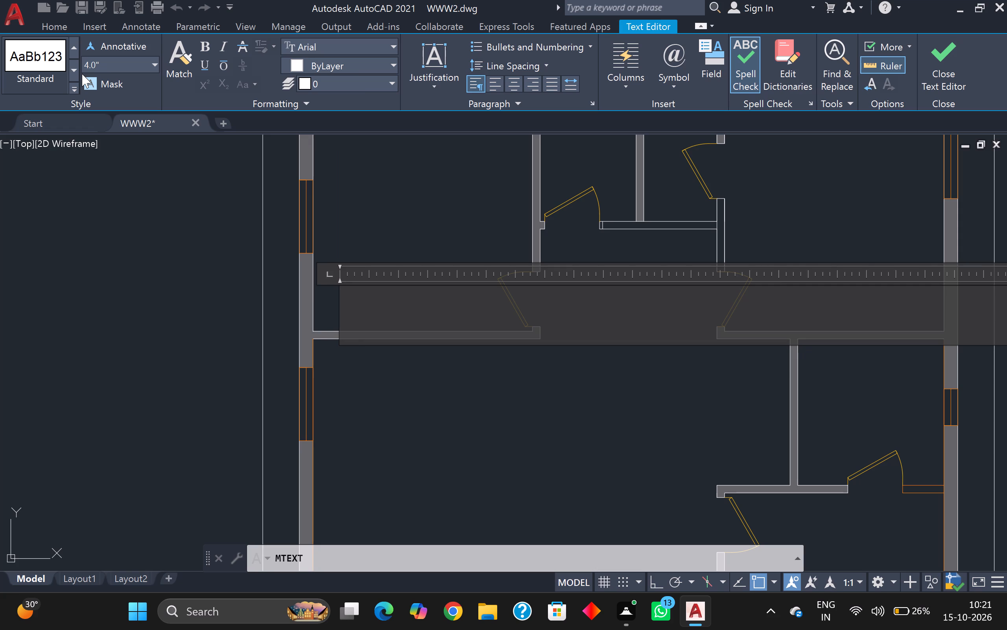
Enter the northwest room's label as BED ROOM with 12' X 14' on a second line, and finish the text.
{"action": "type", "text": "be"}
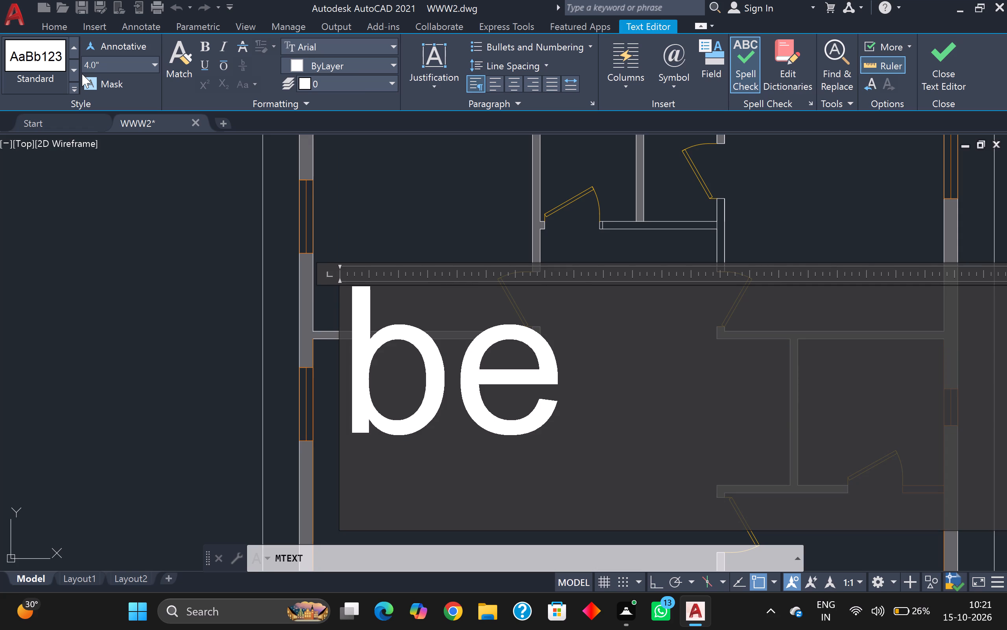
{"action": "key", "text": "BackSpace"}
{"action": "key", "text": "BackSpace"}
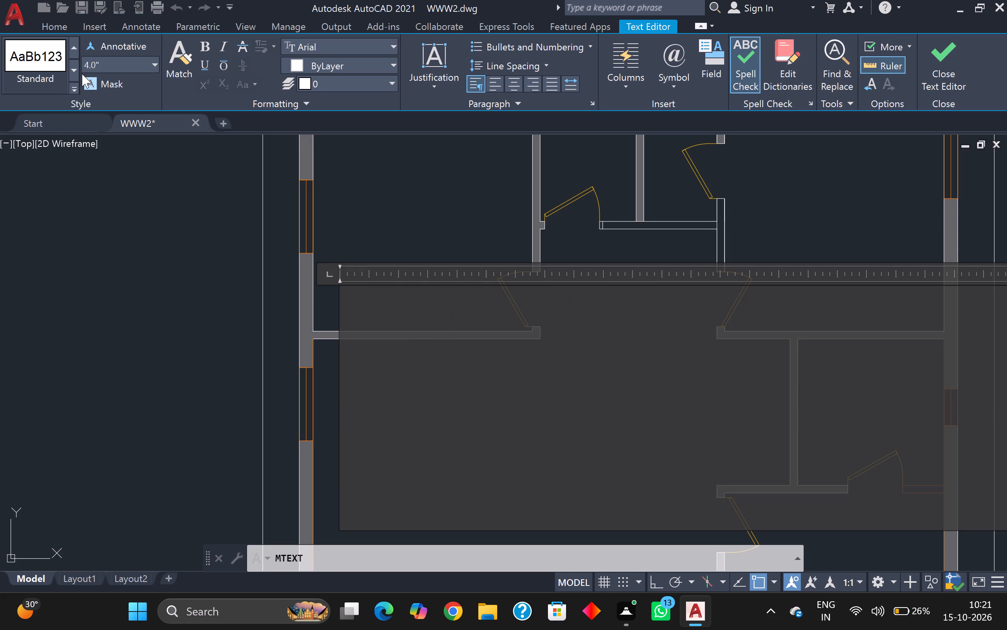
{"action": "type", "text": "BED"}
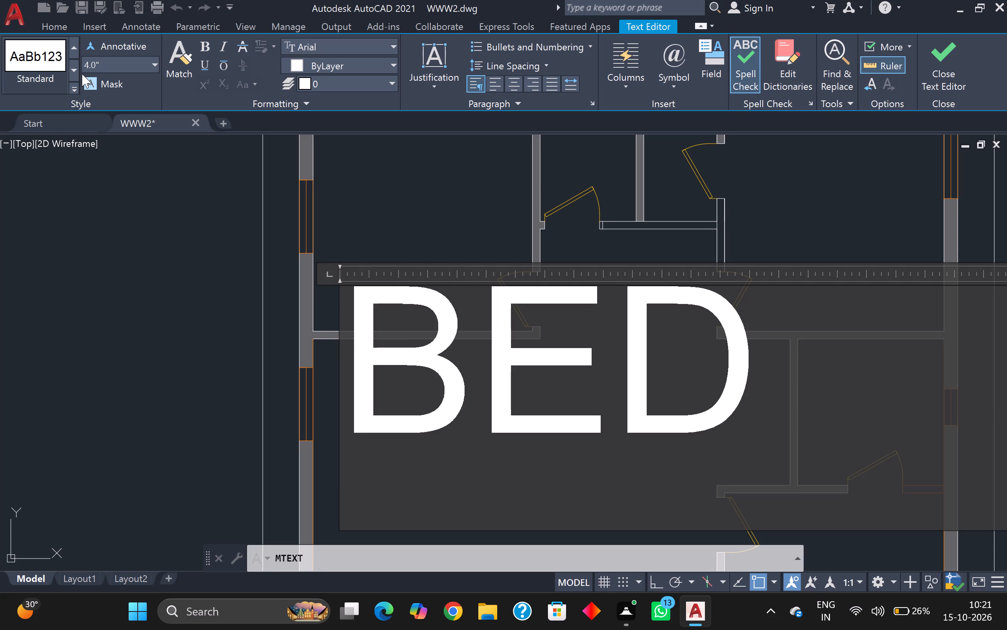
{"action": "key", "text": "space"}
{"action": "type", "text": "R"}
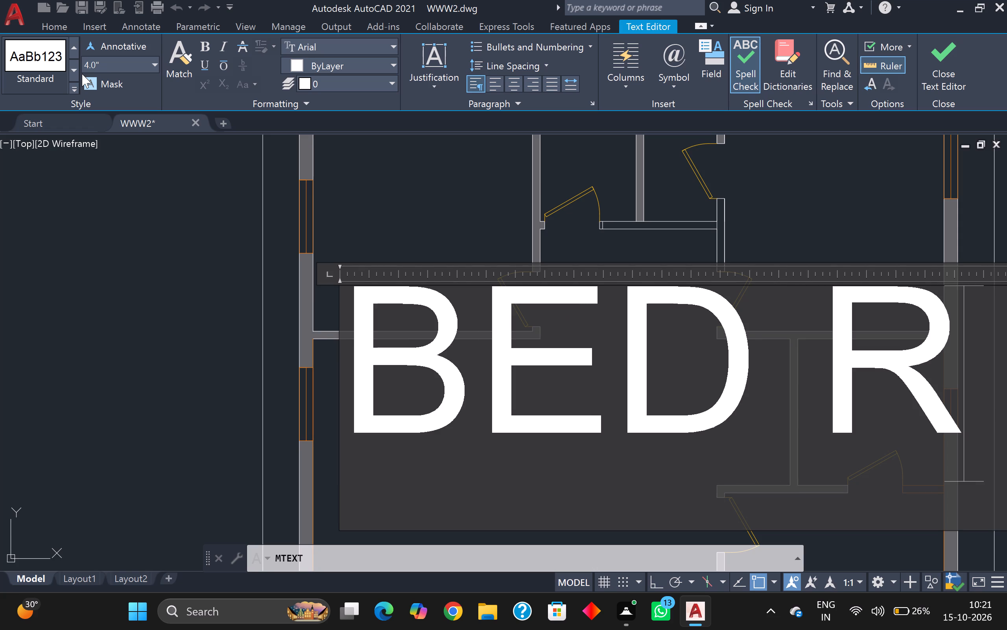
{"action": "type", "text": "OOM"}
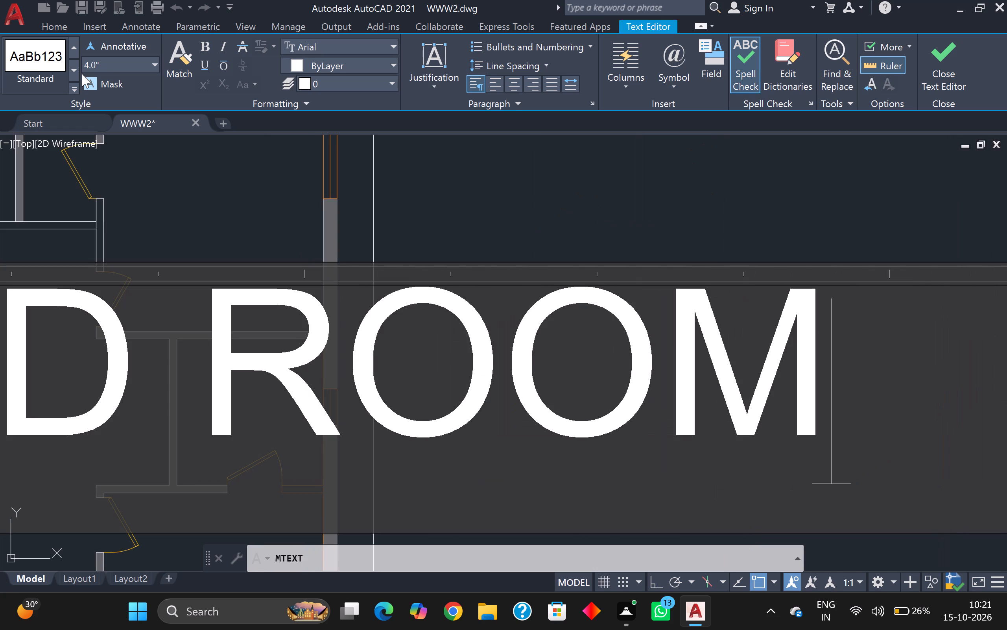
{"action": "key", "text": "Return"}
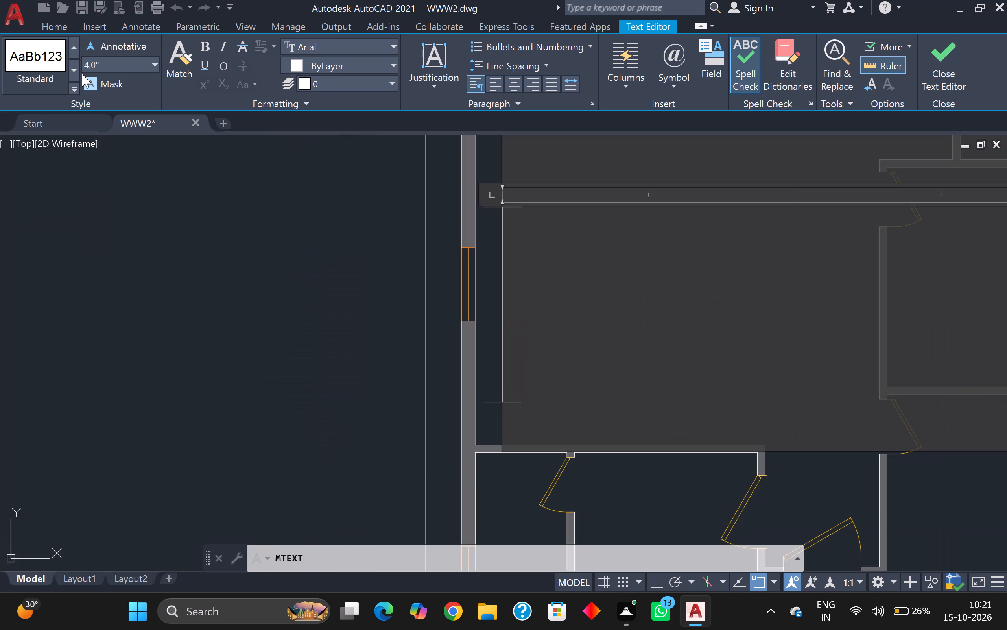
{"action": "type", "text": "12'"}
{"action": "key", "text": "space"}
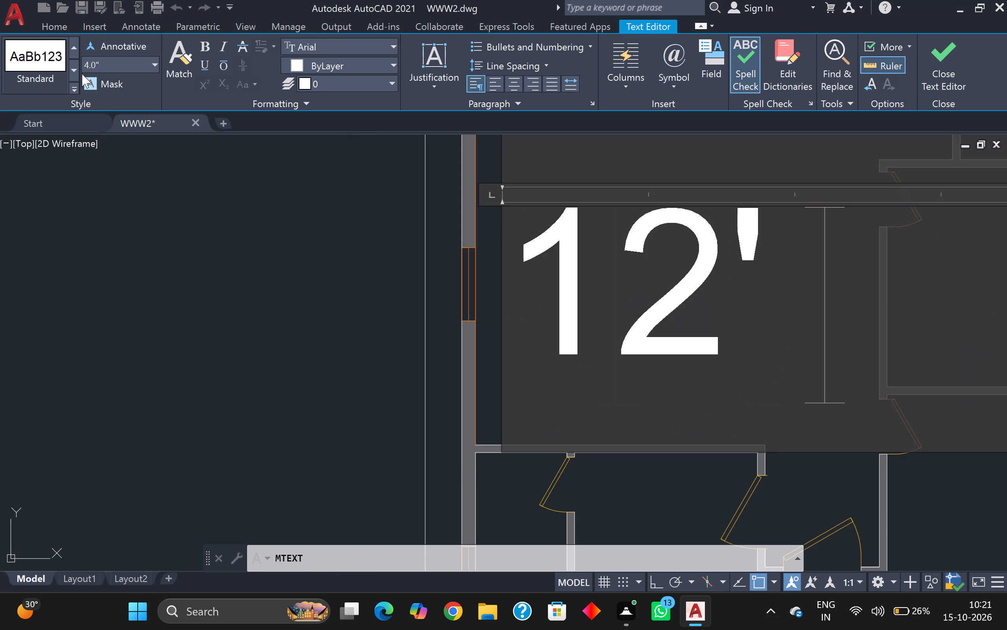
{"action": "type", "text": "X"}
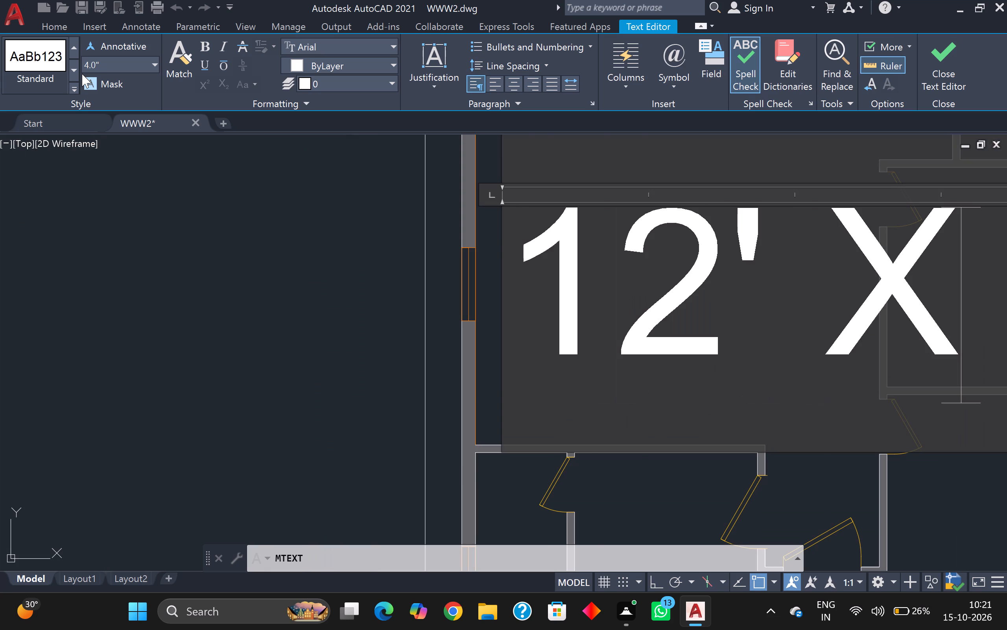
{"action": "key", "text": "space"}
{"action": "key", "text": "1"}
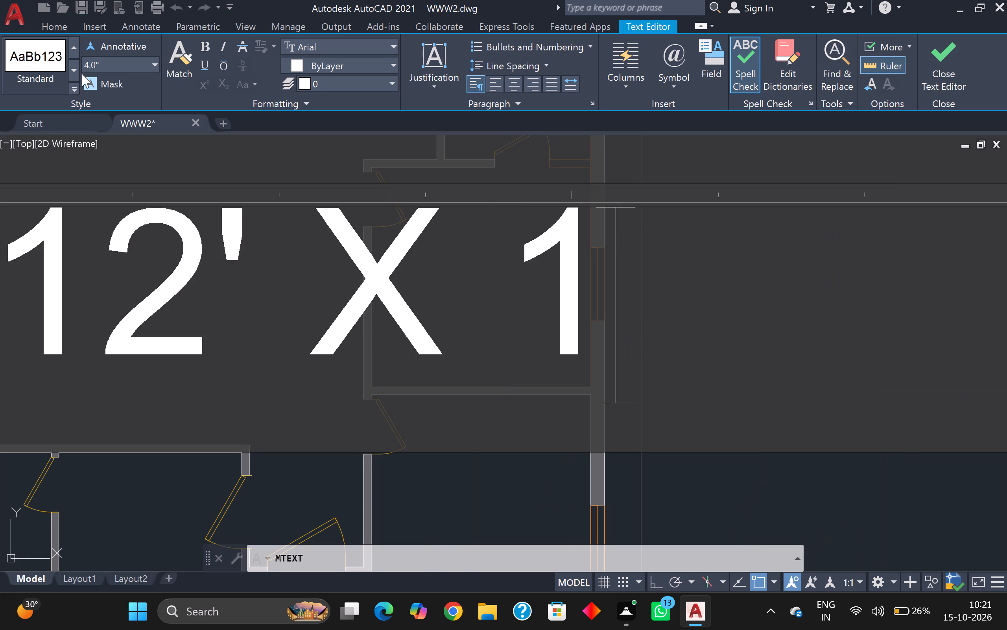
{"action": "key", "text": "4"}
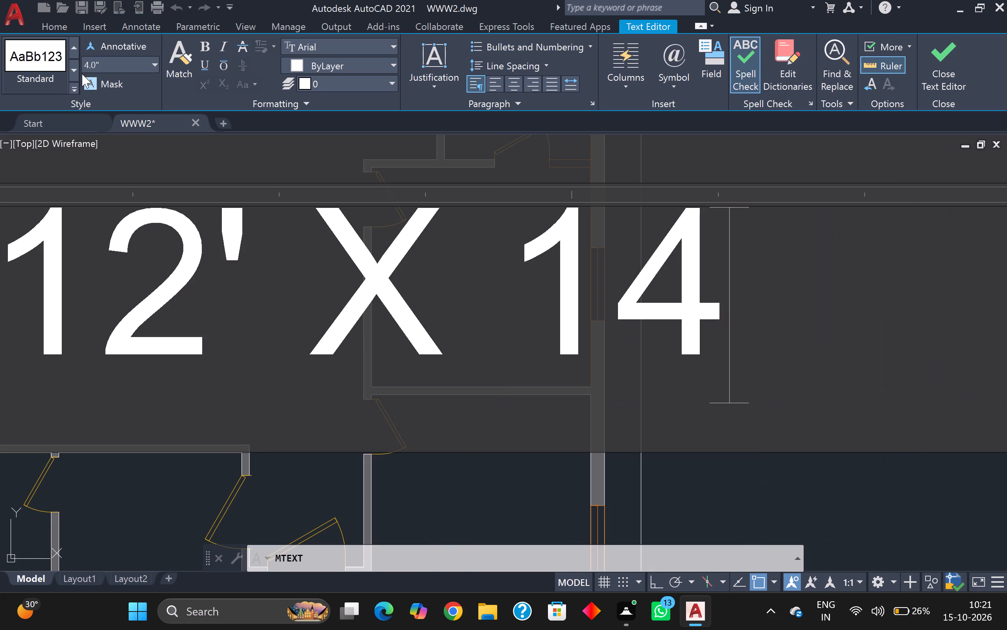
{"action": "key", "text": "apostrophe"}
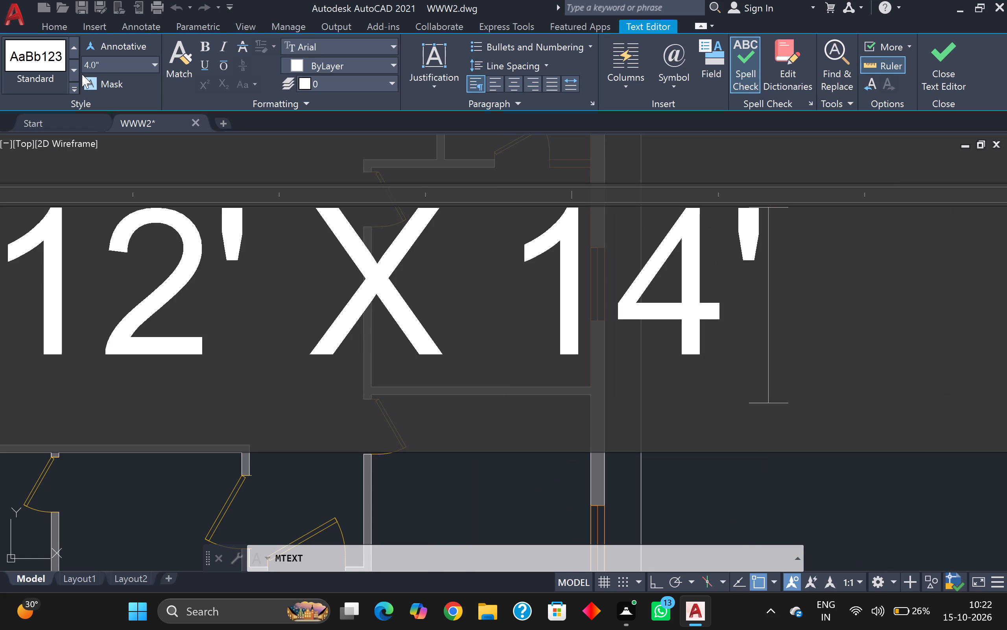
{"action": "scroll", "coordinate": [75, 65], "scroll_direction": "down", "scroll_amount": 3}
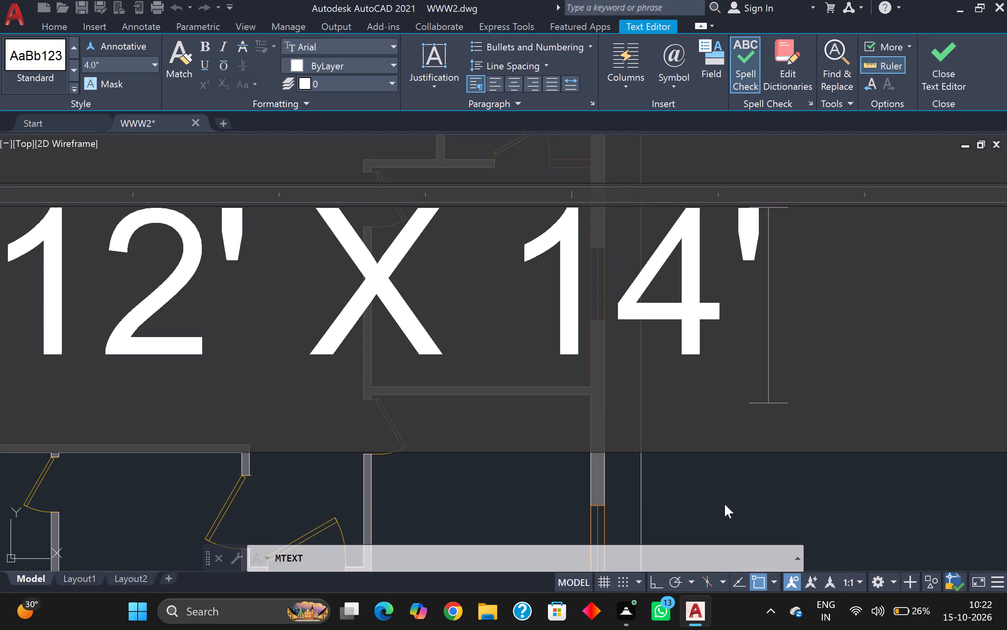
{"action": "left_click", "coordinate": [725, 504]}
Copy the BED ROOM label into the northeast room, the middle east room and the large central hall.
{"action": "scroll", "coordinate": [723, 498], "scroll_direction": "down", "scroll_amount": 2}
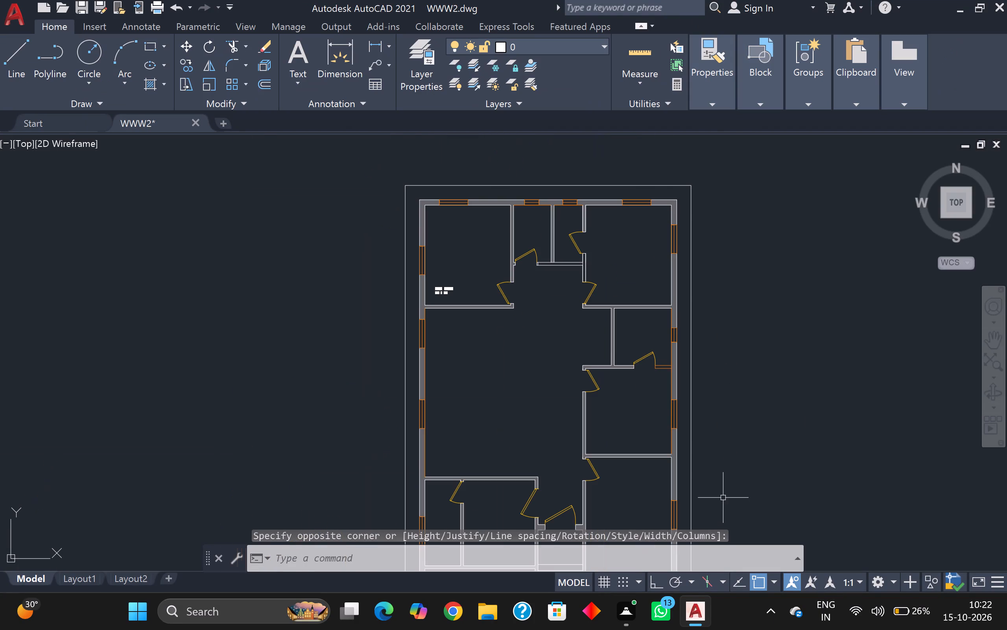
{"action": "scroll", "coordinate": [424, 280], "scroll_direction": "up", "scroll_amount": 2}
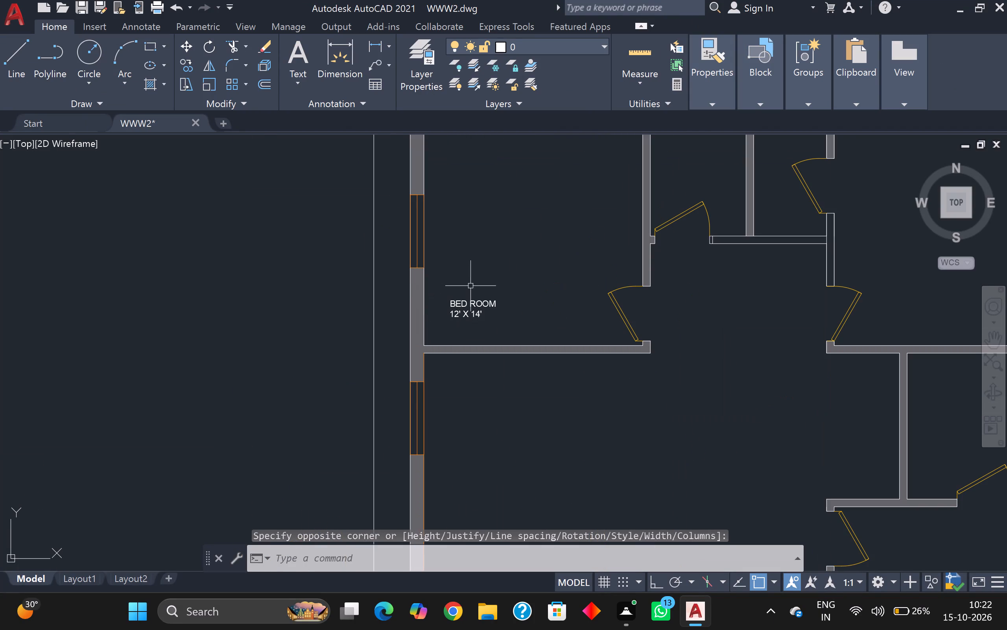
{"action": "left_click", "coordinate": [480, 310]}
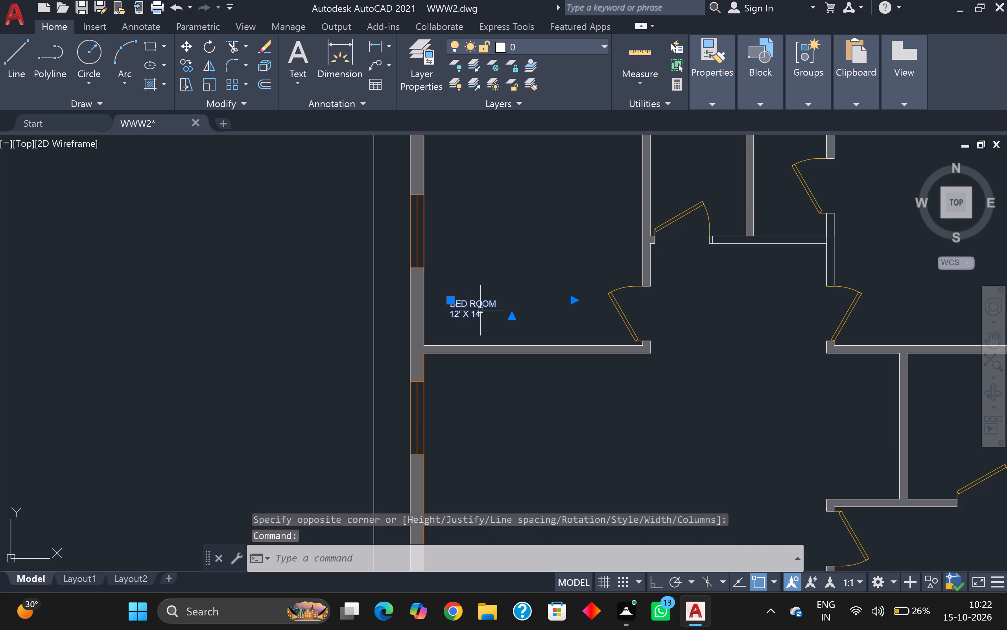
{"action": "type", "text": "CO"}
{"action": "key", "text": "Return"}
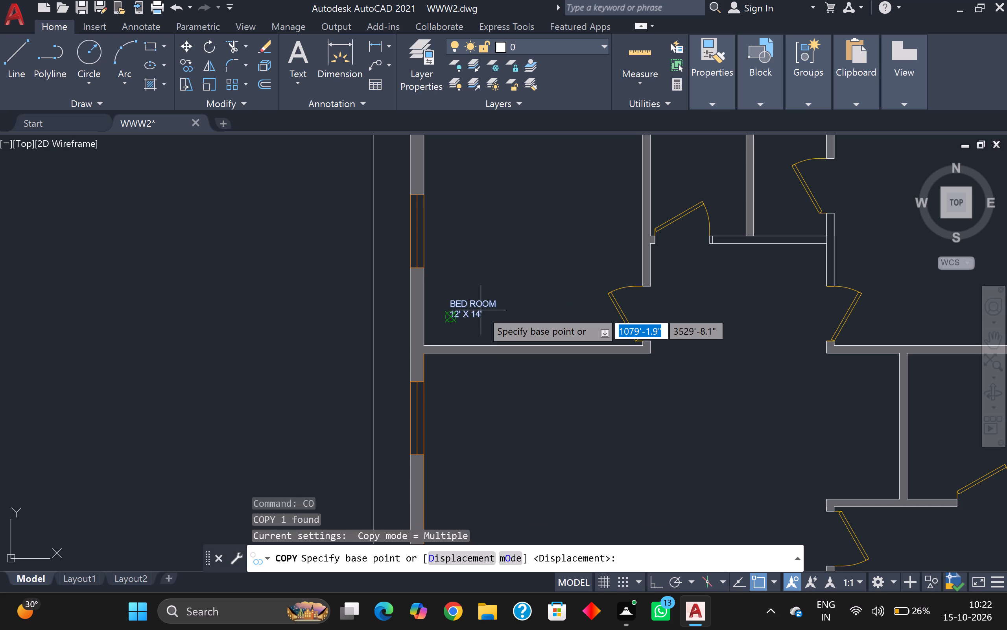
{"action": "left_click", "coordinate": [481, 310]}
{"action": "scroll", "coordinate": [606, 310], "scroll_direction": "down", "scroll_amount": 3}
{"action": "middle_click_drag", "start_coordinate": [610, 311], "coordinate": [485, 343]}
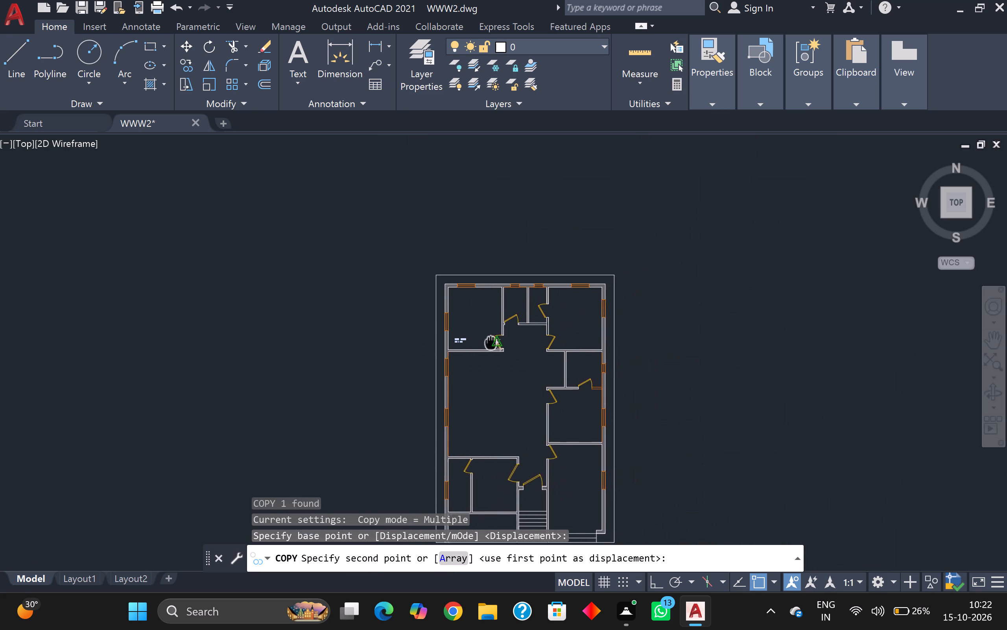
{"action": "middle_click_drag", "start_coordinate": [485, 343], "coordinate": [474, 345]}
{"action": "scroll", "coordinate": [564, 347], "scroll_direction": "up", "scroll_amount": 3}
{"action": "left_click", "coordinate": [579, 345]}
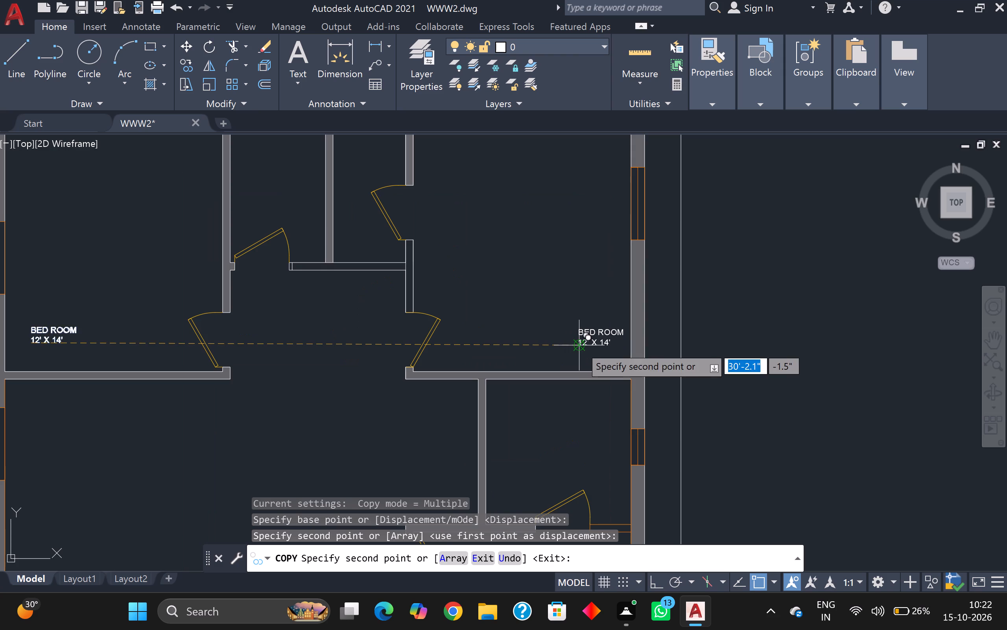
{"action": "middle_click_drag", "start_coordinate": [579, 345], "coordinate": [586, 3]}
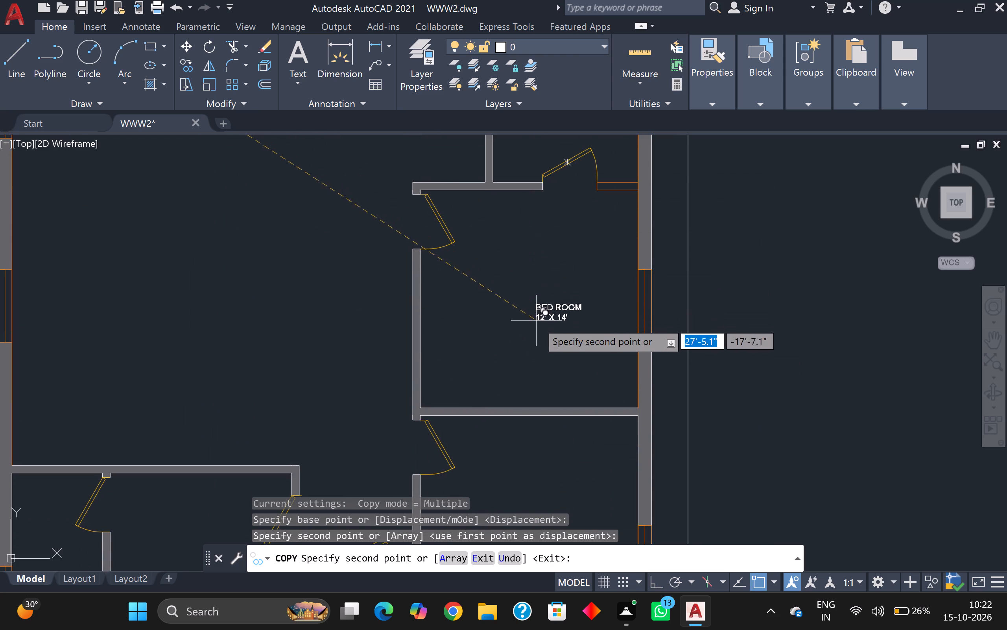
{"action": "left_click", "coordinate": [537, 350]}
{"action": "scroll", "coordinate": [537, 350], "scroll_direction": "down", "scroll_amount": 2}
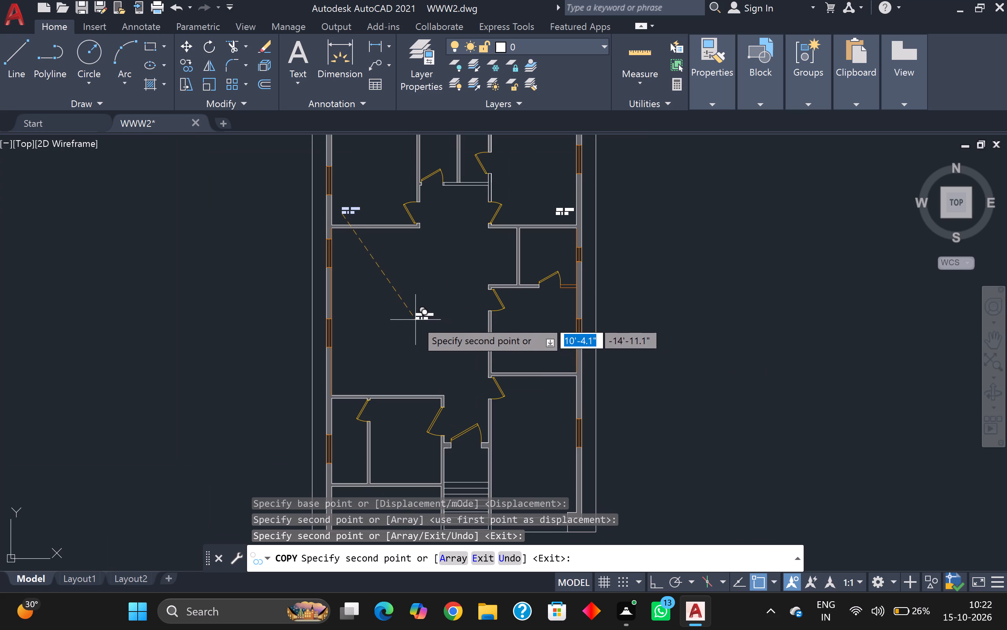
{"action": "left_click", "coordinate": [408, 304]}
Place further label copies in the two southwest rooms, the southeast room and the entrance area above the stairs.
{"action": "middle_click_drag", "start_coordinate": [401, 391], "coordinate": [443, 315]}
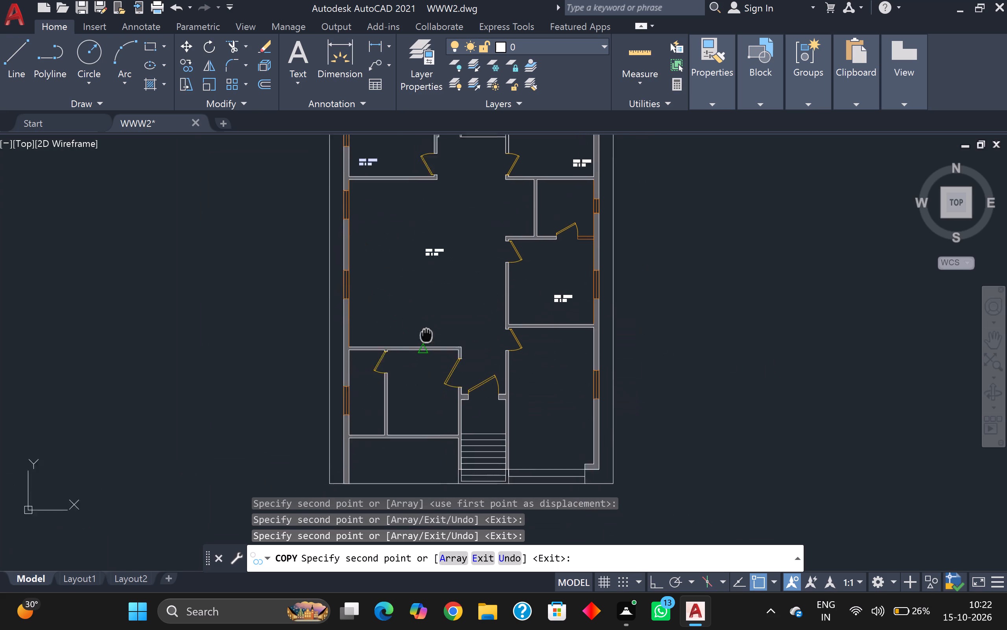
{"action": "middle_click_drag", "start_coordinate": [443, 315], "coordinate": [467, 282]}
{"action": "left_click", "coordinate": [472, 341]}
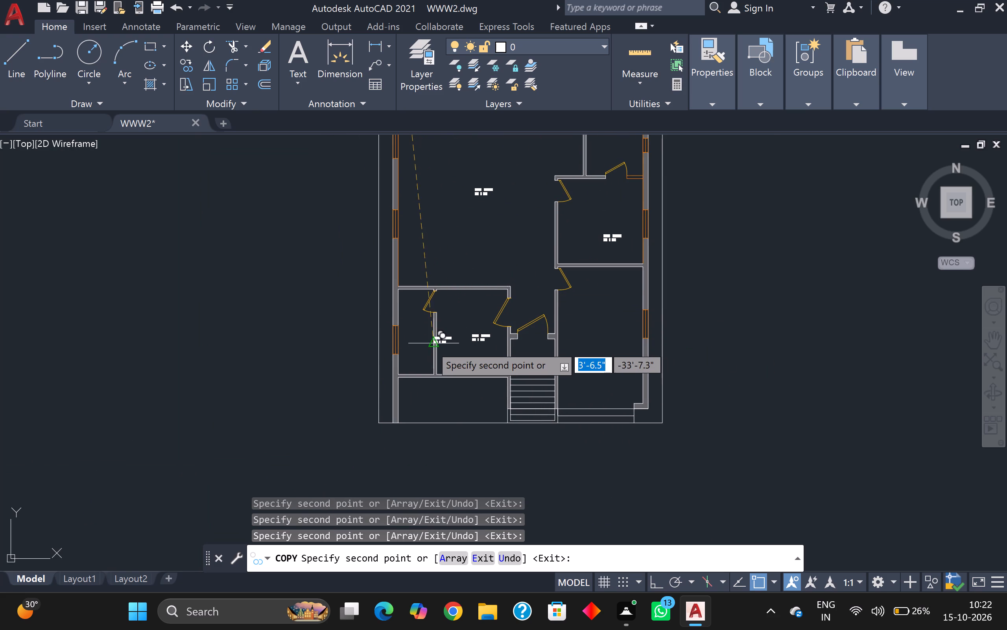
{"action": "scroll", "coordinate": [430, 344], "scroll_direction": "up", "scroll_amount": 1}
{"action": "left_click", "coordinate": [404, 342]}
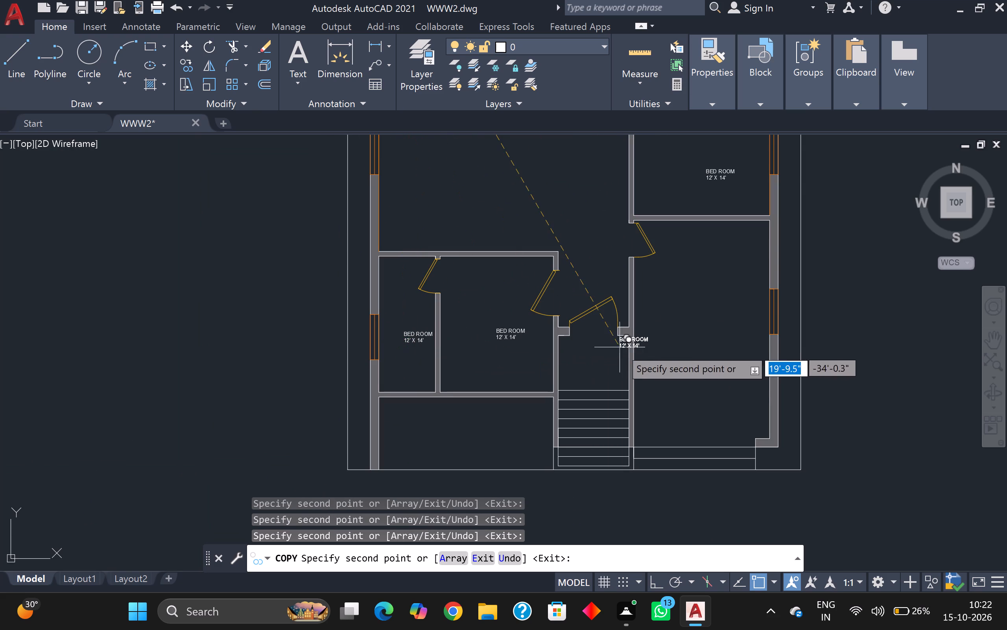
{"action": "left_click", "coordinate": [679, 355]}
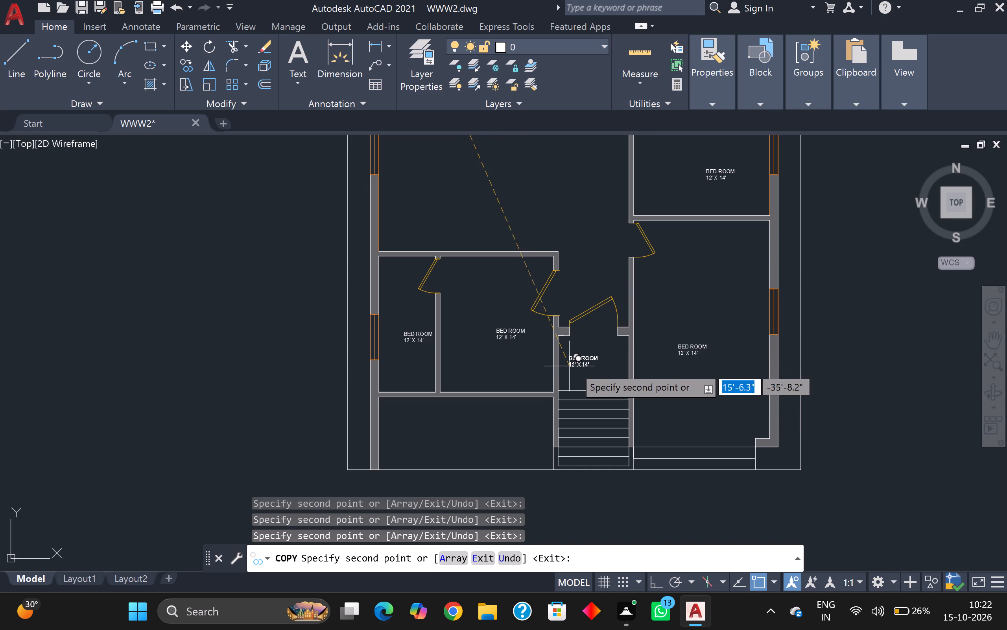
{"action": "left_click", "coordinate": [577, 366]}
{"action": "key", "text": "Escape"}
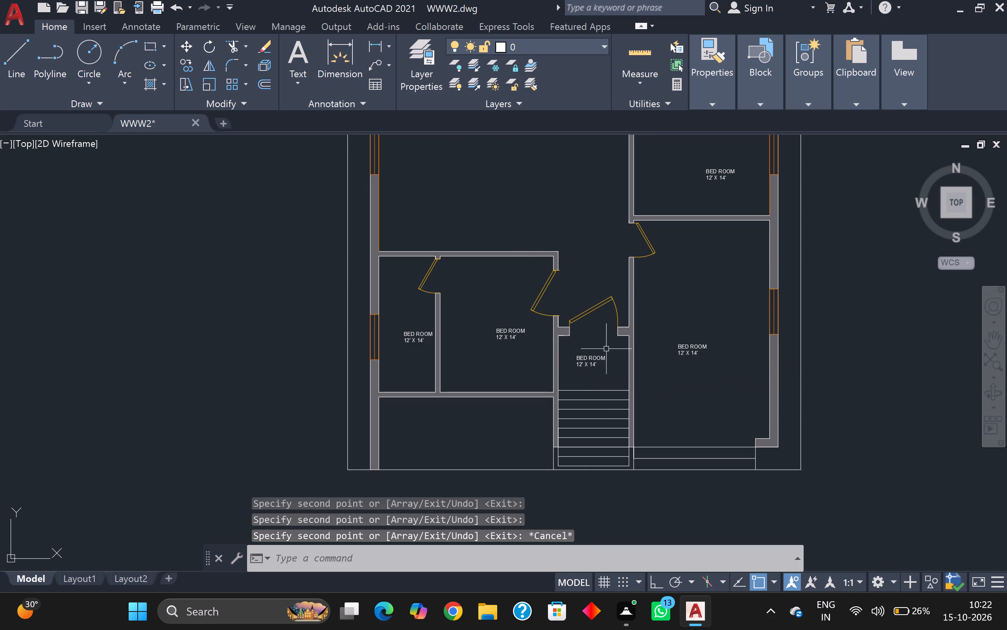
Measure the width and depth of the middle east bedroom with the quick measure tool.
{"action": "scroll", "coordinate": [723, 239], "scroll_direction": "down", "scroll_amount": 1}
{"action": "middle_click_drag", "start_coordinate": [723, 239], "coordinate": [679, 359]}
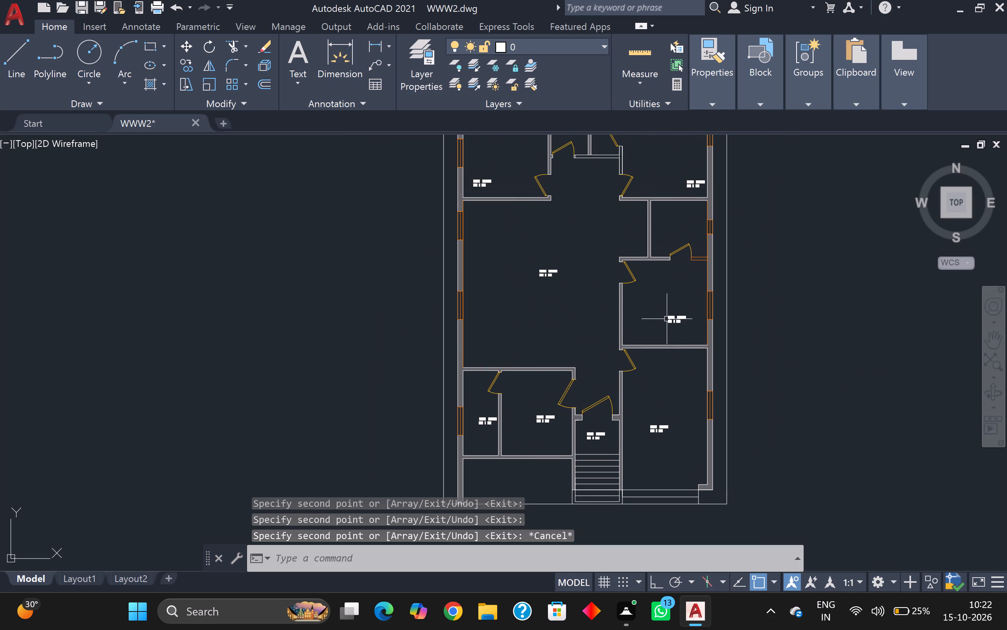
{"action": "scroll", "coordinate": [679, 315], "scroll_direction": "up", "scroll_amount": 2}
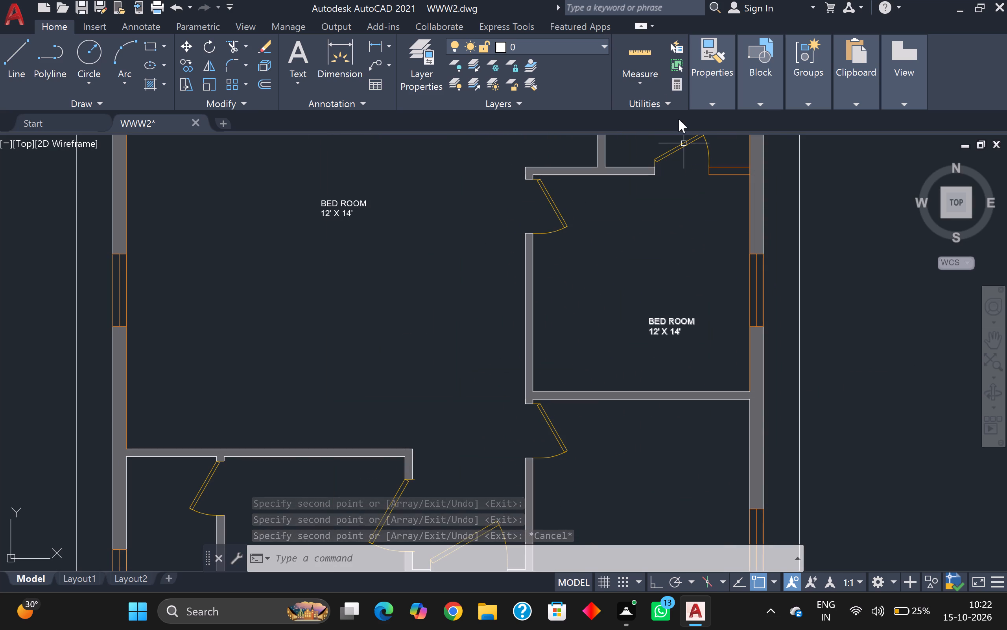
{"action": "left_click", "coordinate": [644, 54]}
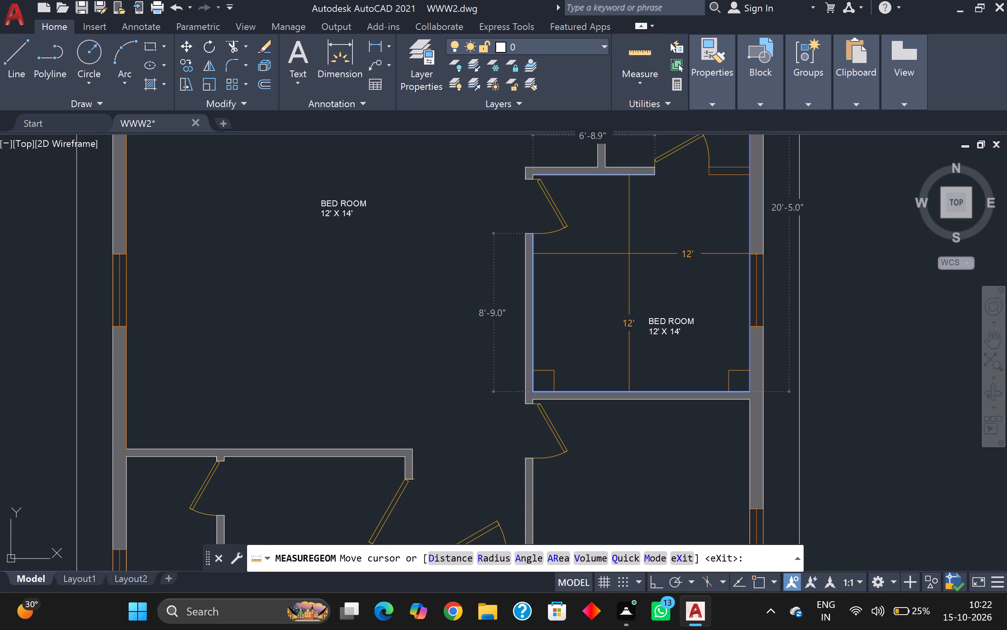
{"action": "key", "text": "Escape"}
Change the size line of the middle east bedroom's label to 12' X 12'.
{"action": "left_click", "coordinate": [688, 319]}
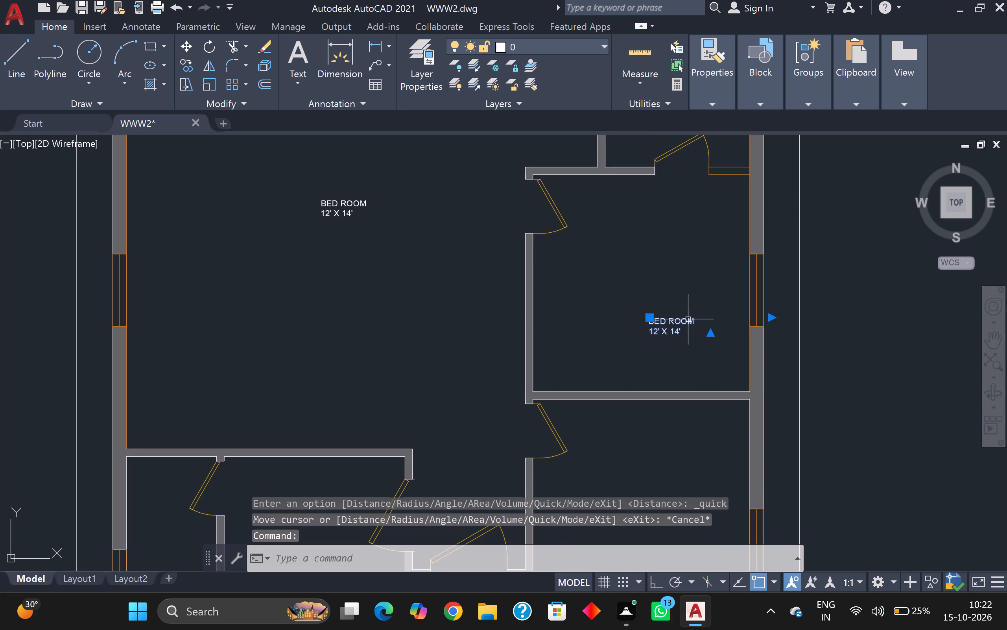
{"action": "left_click", "coordinate": [688, 319]}
{"action": "scroll", "coordinate": [686, 328], "scroll_direction": "up", "scroll_amount": 4}
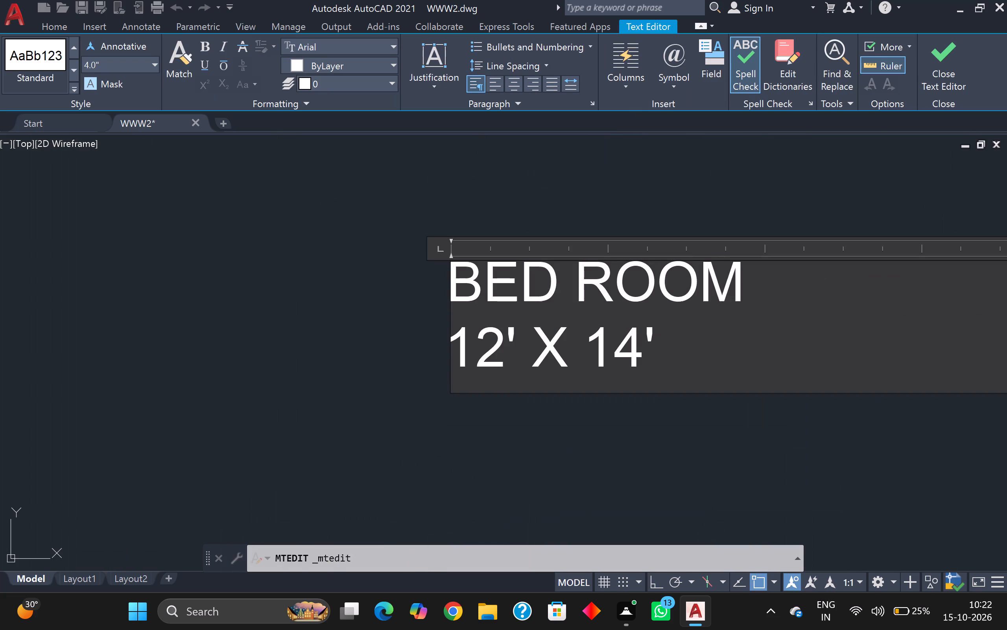
{"action": "left_click", "coordinate": [638, 357]}
{"action": "key", "text": "BackSpace"}
{"action": "key", "text": "2"}
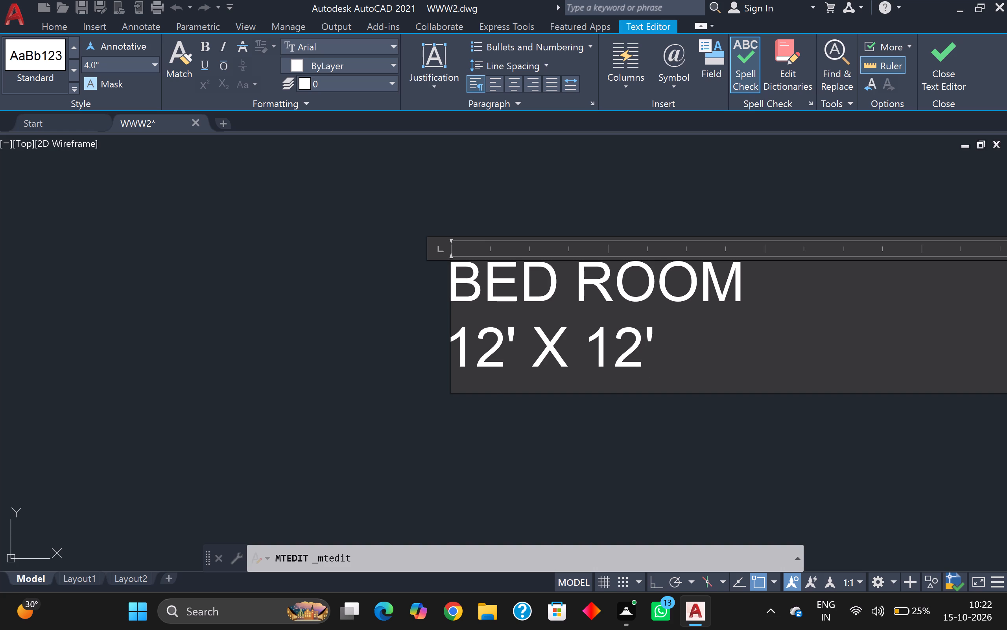
{"action": "scroll", "coordinate": [638, 357], "scroll_direction": "down", "scroll_amount": 2}
{"action": "scroll", "coordinate": [708, 372], "scroll_direction": "down", "scroll_amount": 2}
{"action": "left_click", "coordinate": [572, 344]}
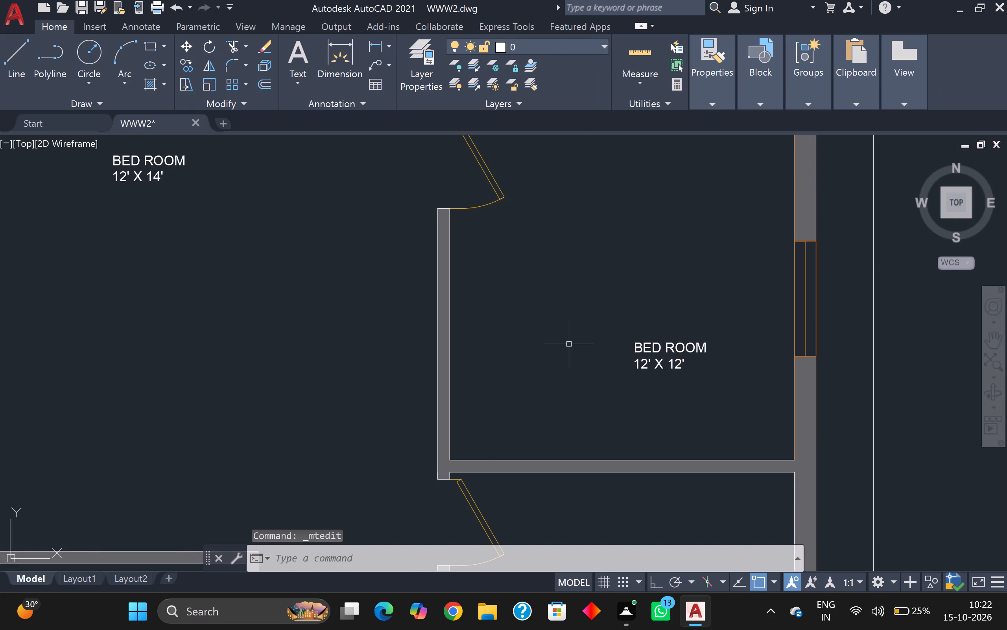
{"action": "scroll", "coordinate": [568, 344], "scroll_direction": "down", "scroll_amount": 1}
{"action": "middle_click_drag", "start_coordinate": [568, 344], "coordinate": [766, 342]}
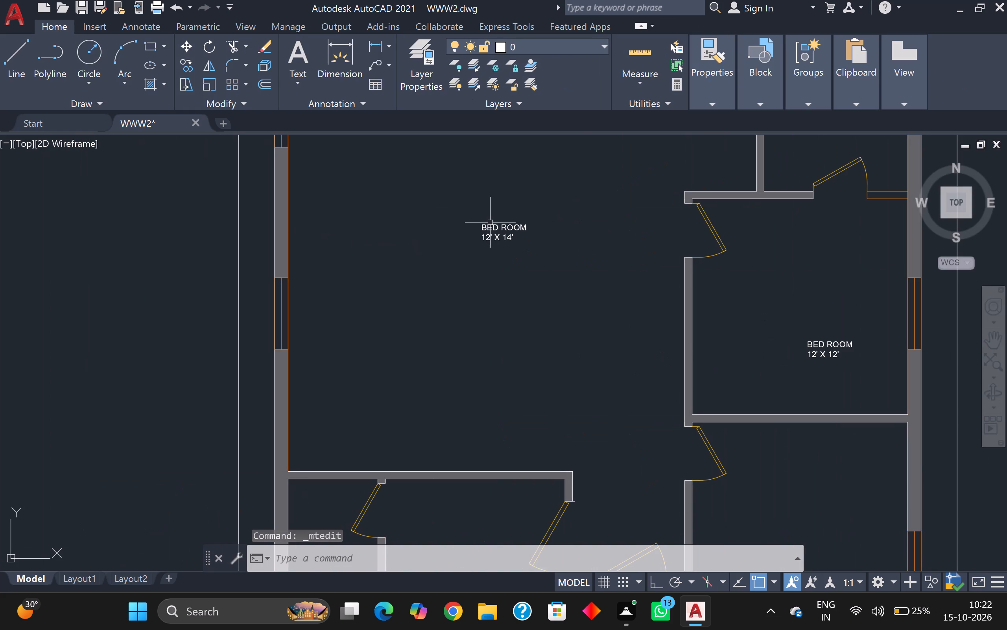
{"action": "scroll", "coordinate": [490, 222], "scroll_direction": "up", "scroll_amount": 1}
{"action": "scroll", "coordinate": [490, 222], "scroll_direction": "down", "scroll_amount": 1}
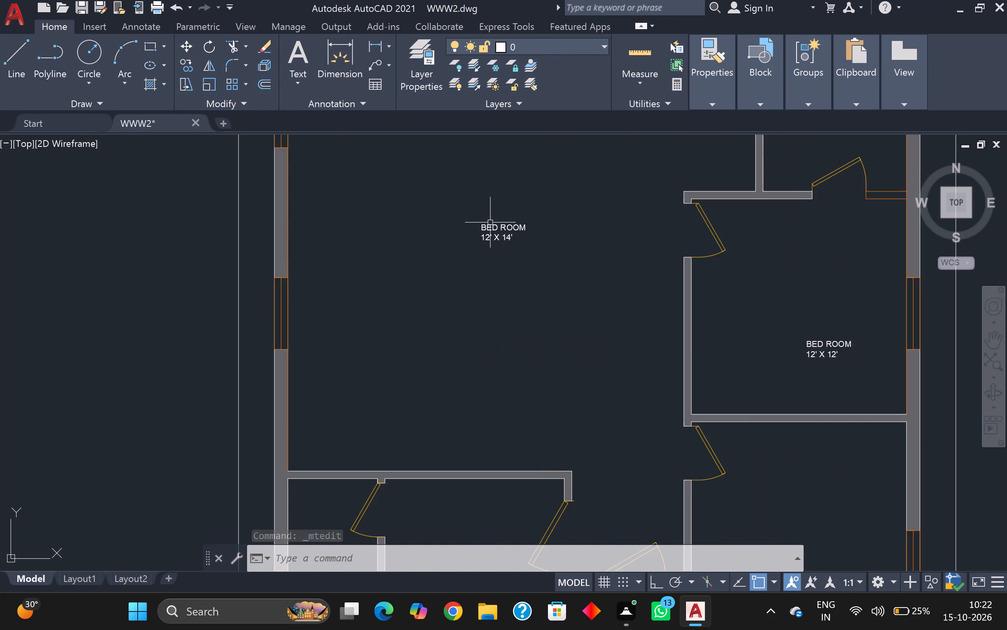
Replace the BED ROOM line of the large central hall's label with LIVING / DINING, keeping the size on its own line.
{"action": "scroll", "coordinate": [491, 223], "scroll_direction": "down", "scroll_amount": 1}
{"action": "double_click", "coordinate": [493, 224]}
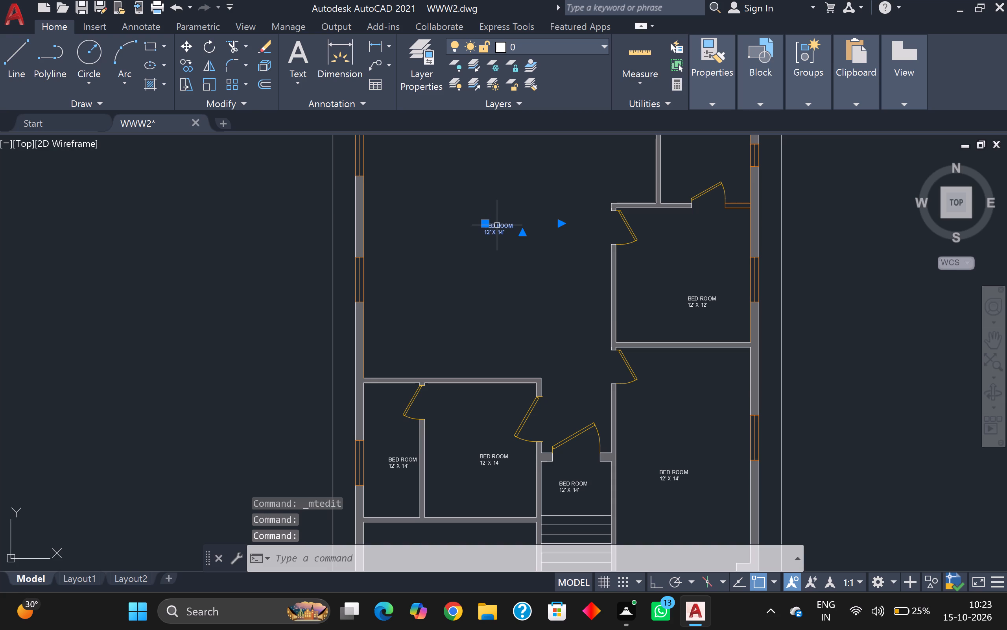
{"action": "left_click", "coordinate": [510, 224]}
{"action": "double_click", "coordinate": [498, 224]}
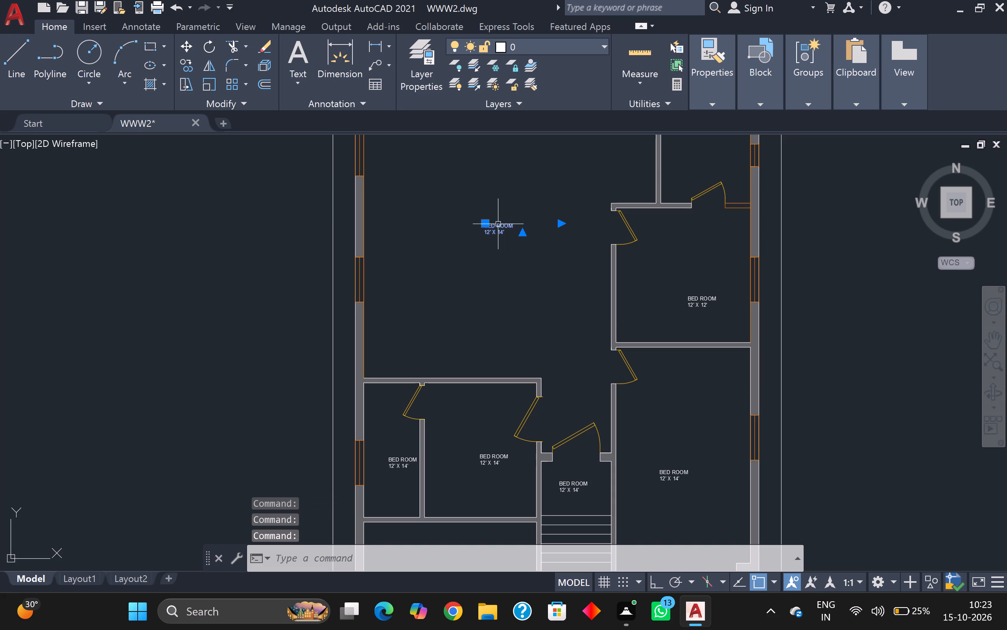
{"action": "scroll", "coordinate": [500, 224], "scroll_direction": "up", "scroll_amount": 5}
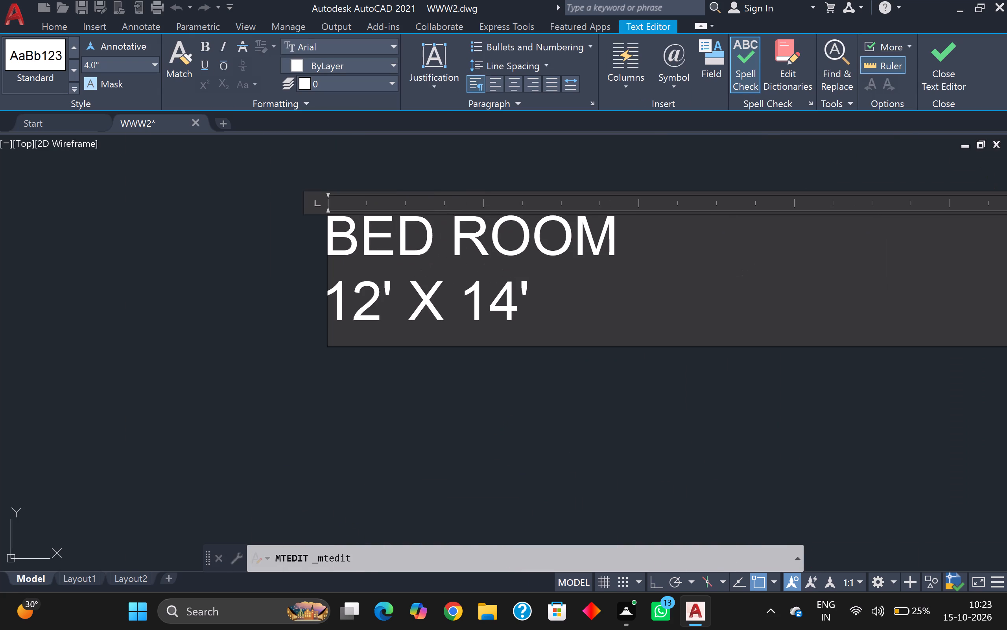
{"action": "left_click", "coordinate": [450, 236]}
{"action": "left_click_drag", "start_coordinate": [632, 243], "coordinate": [335, 230]}
{"action": "key", "text": "BackSpace"}
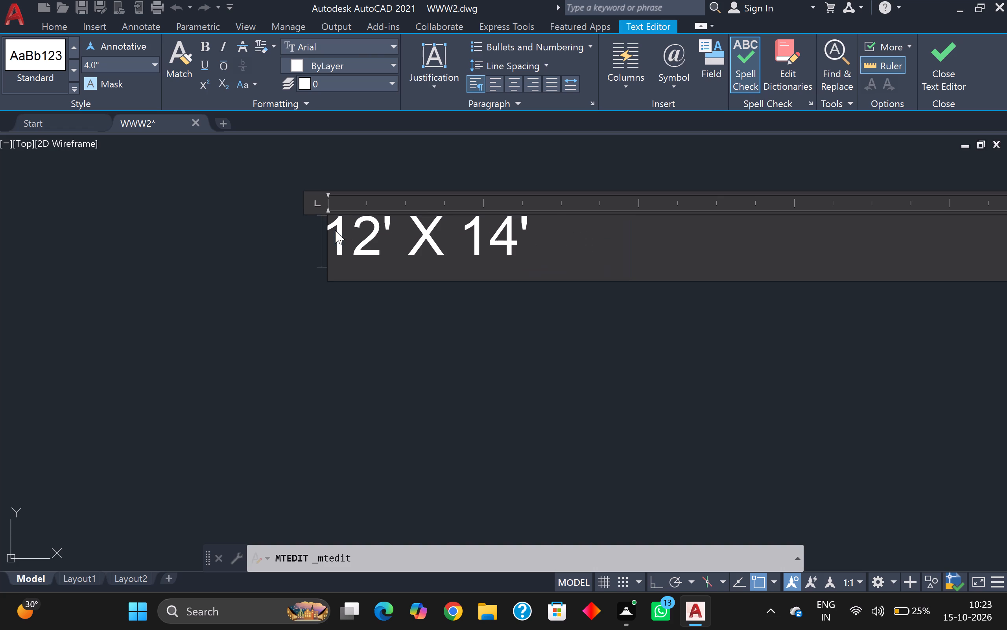
{"action": "type", "text": "LIV"}
{"action": "type", "text": "INNG"}
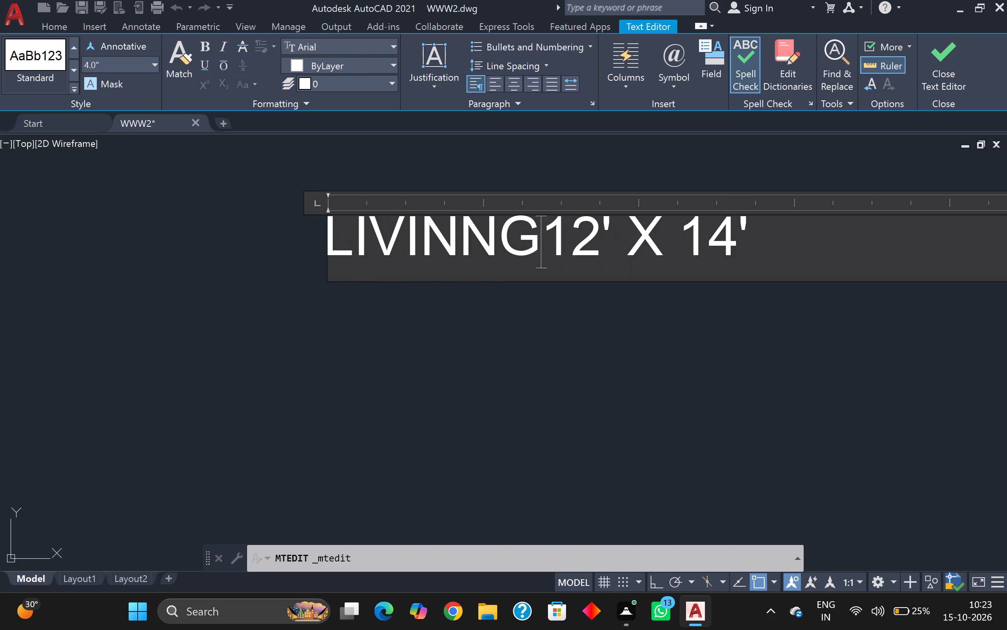
{"action": "key", "text": "slash"}
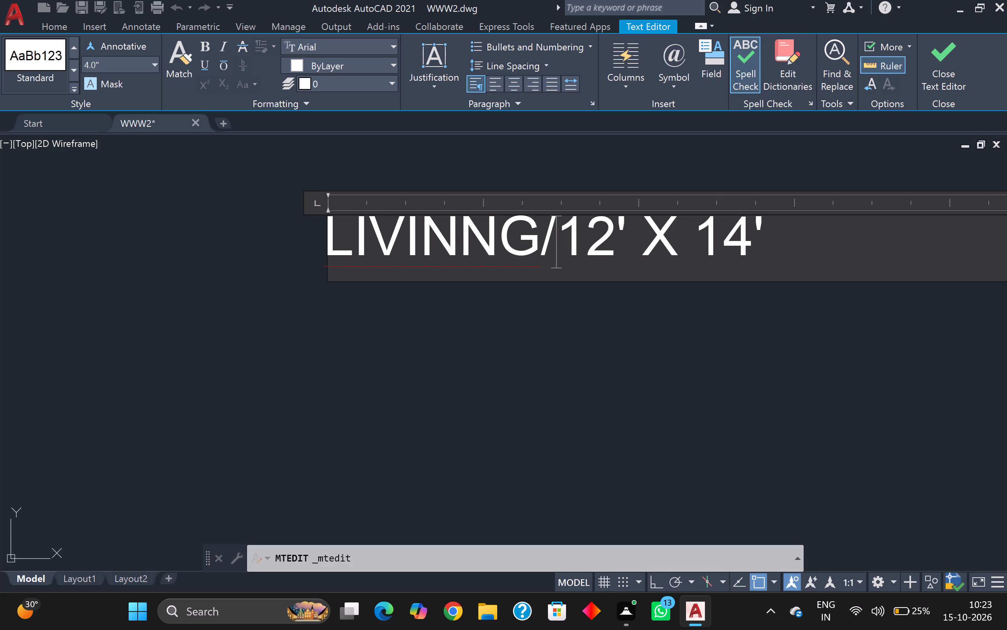
{"action": "key", "text": "space"}
{"action": "key", "text": "d"}
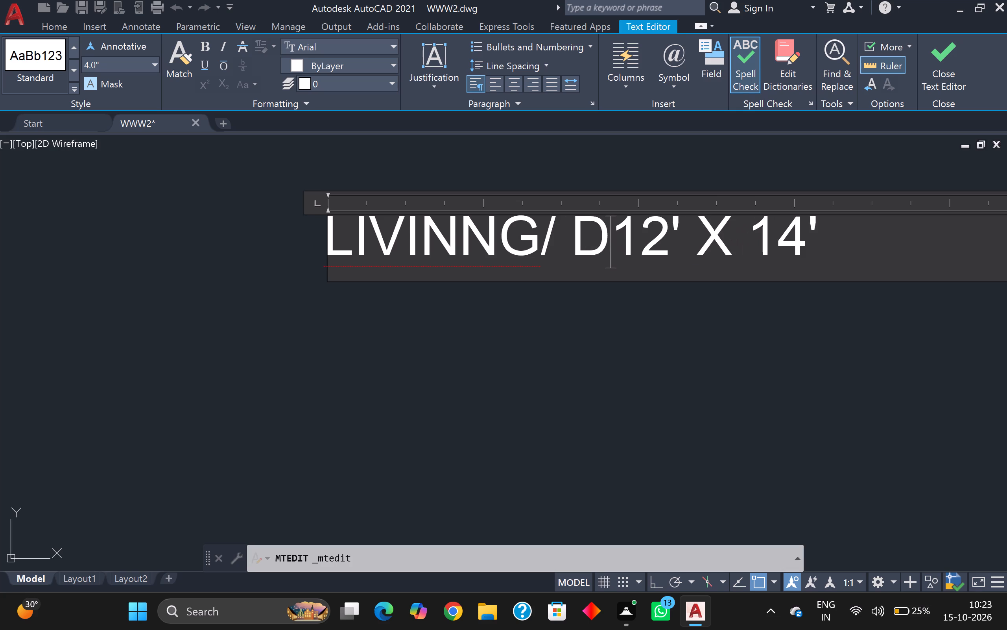
{"action": "type", "text": "RAE"}
{"action": "key", "text": "BackSpace"}
{"action": "key", "text": "BackSpace"}
{"action": "key", "text": "BackSpace"}
{"action": "type", "text": "IN"}
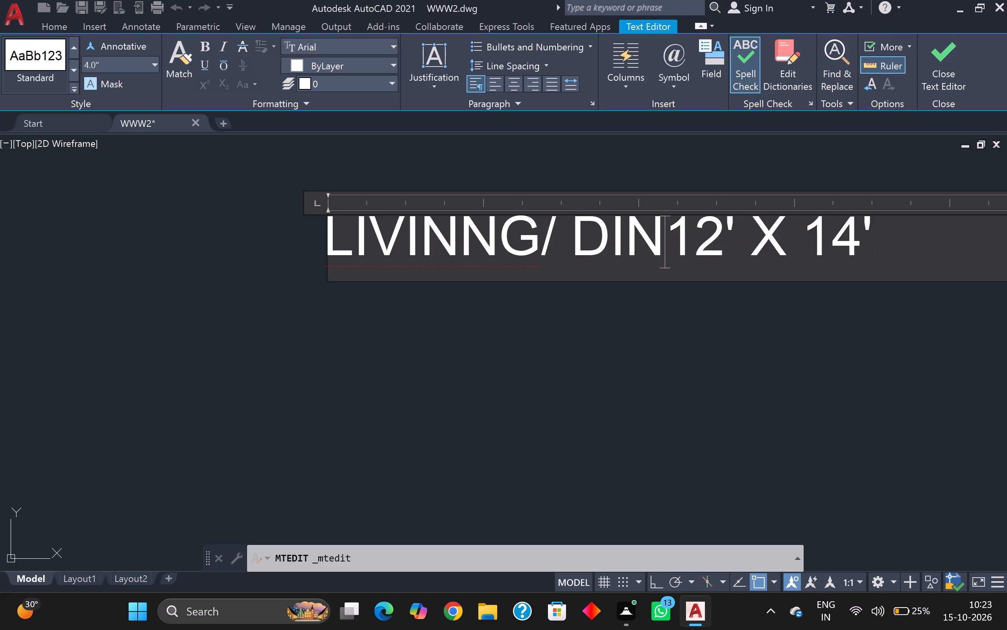
{"action": "type", "text": "ING"}
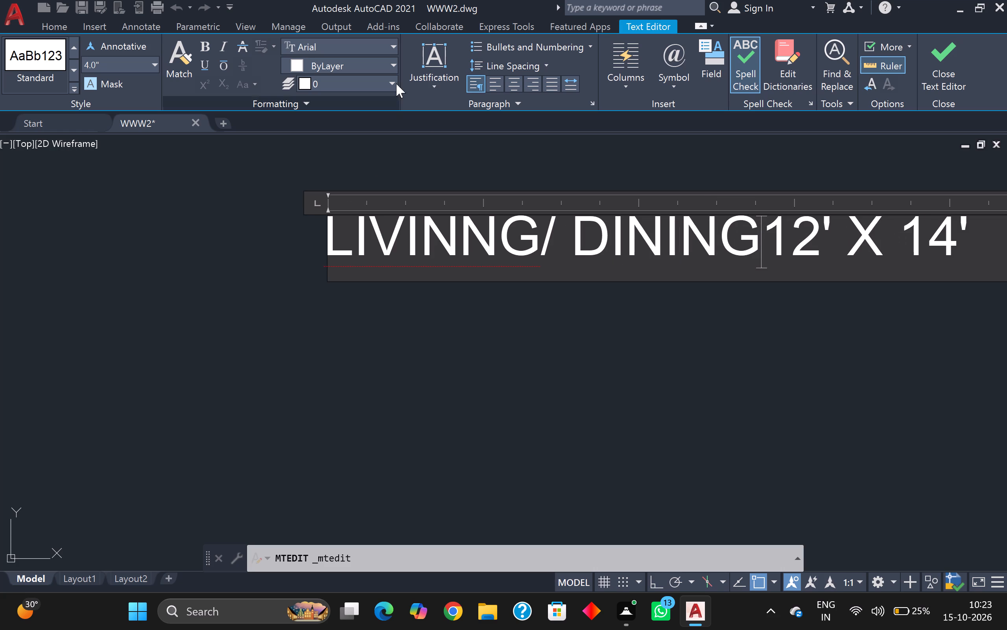
{"action": "key", "text": "Return"}
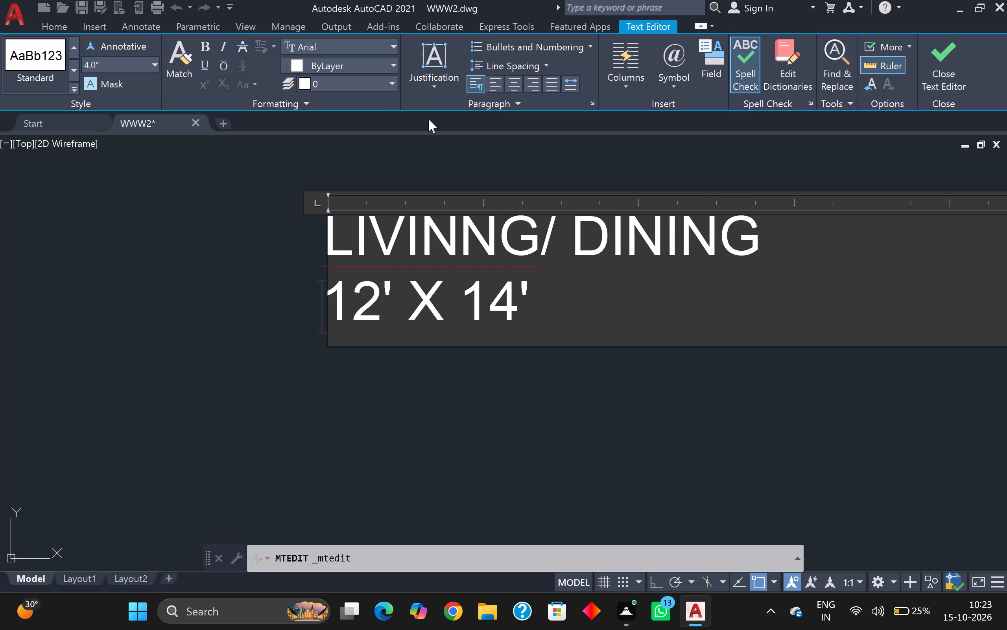
{"action": "left_click", "coordinate": [385, 317]}
{"action": "left_click", "coordinate": [536, 239]}
{"action": "key", "text": "space"}
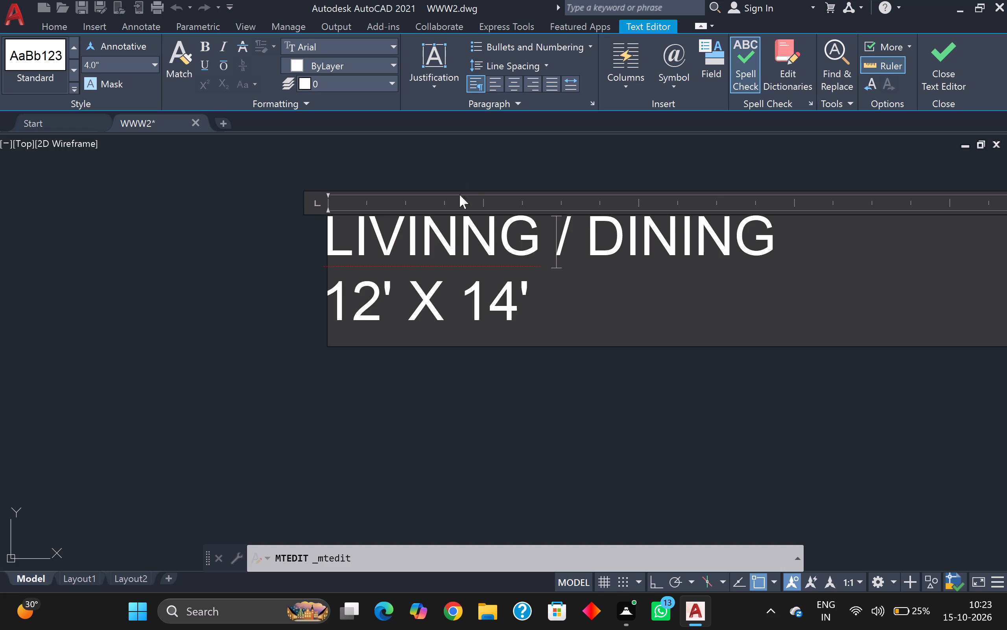
{"action": "left_click", "coordinate": [457, 246]}
{"action": "key", "text": "BackSpace"}
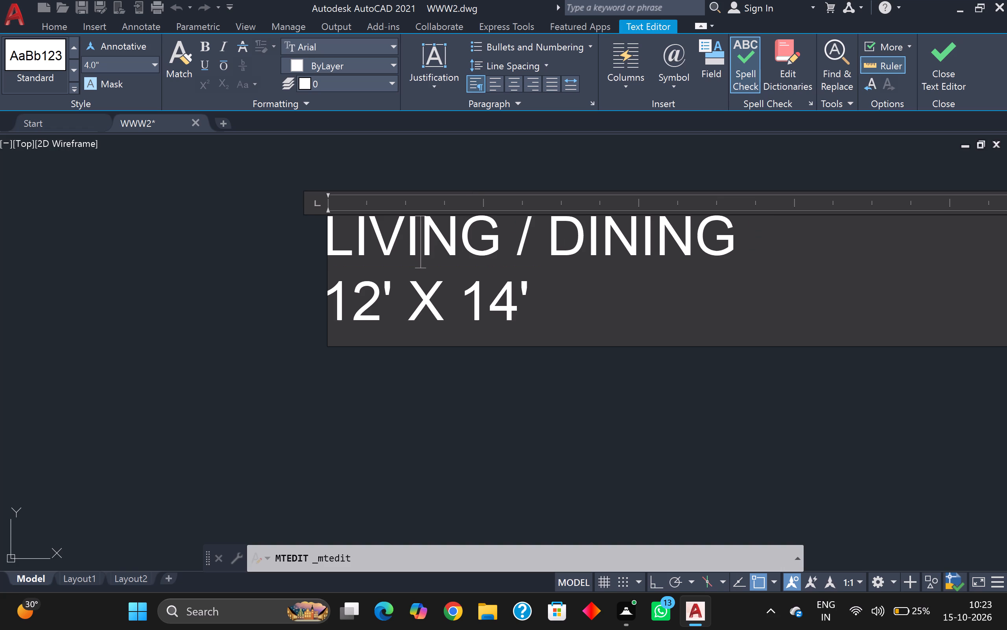
Change the size line of the LIVING / DINING label to 24' X 14'.
{"action": "left_click", "coordinate": [389, 316]}
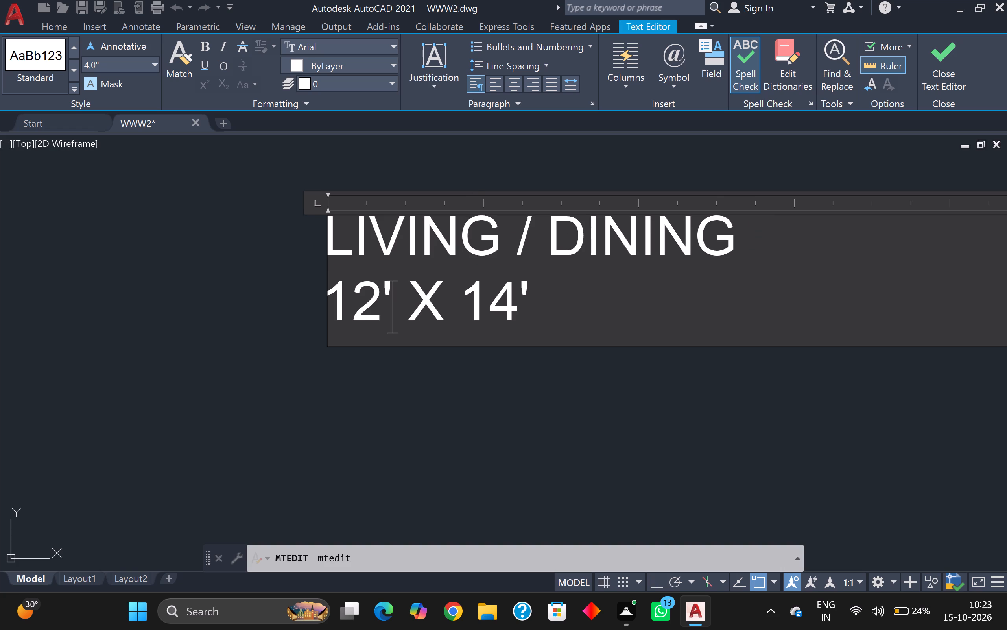
{"action": "left_click", "coordinate": [380, 313]}
{"action": "key", "text": "BackSpace"}
{"action": "key", "text": "BackSpace"}
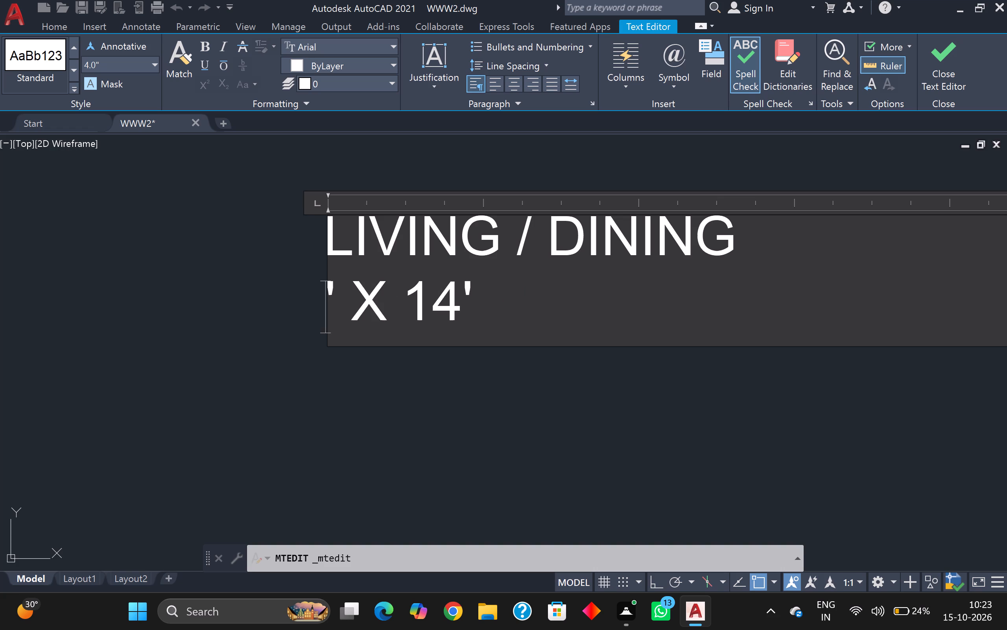
{"action": "key", "text": "space"}
{"action": "type", "text": "24"}
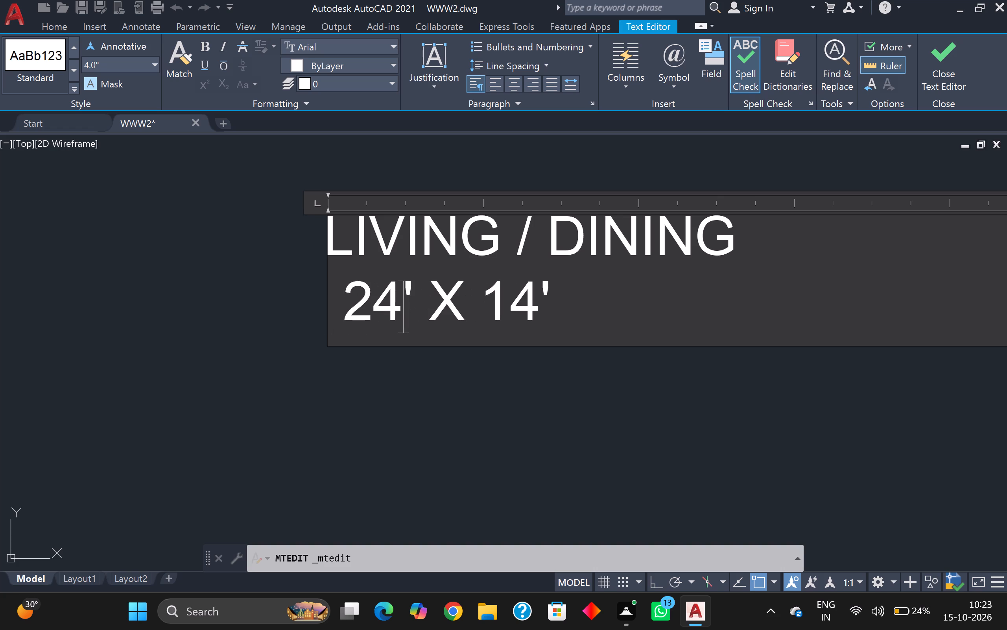
{"action": "scroll", "coordinate": [480, 323], "scroll_direction": "down", "scroll_amount": 4}
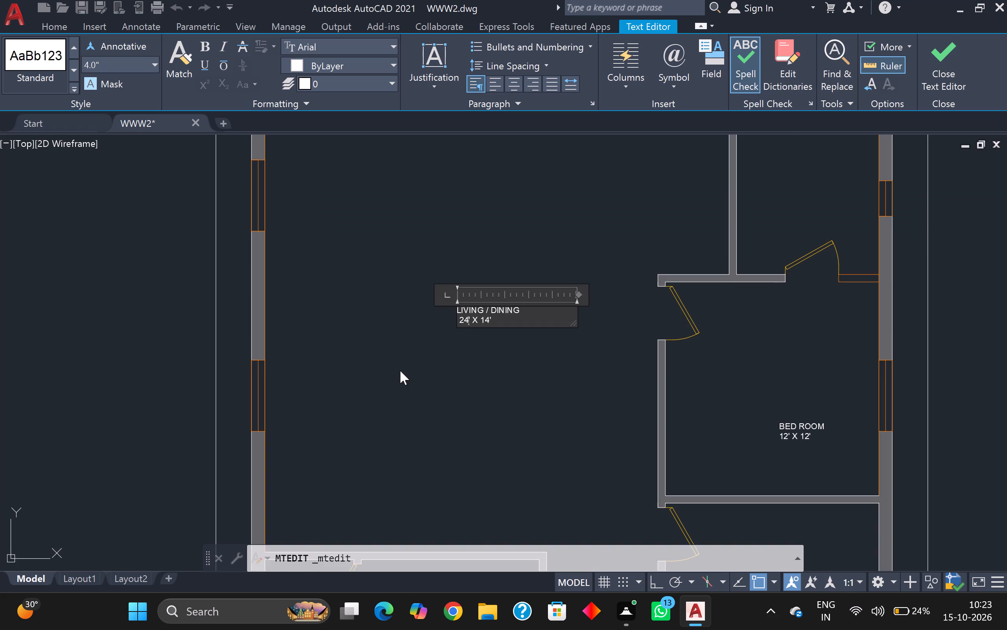
{"action": "left_click", "coordinate": [400, 371]}
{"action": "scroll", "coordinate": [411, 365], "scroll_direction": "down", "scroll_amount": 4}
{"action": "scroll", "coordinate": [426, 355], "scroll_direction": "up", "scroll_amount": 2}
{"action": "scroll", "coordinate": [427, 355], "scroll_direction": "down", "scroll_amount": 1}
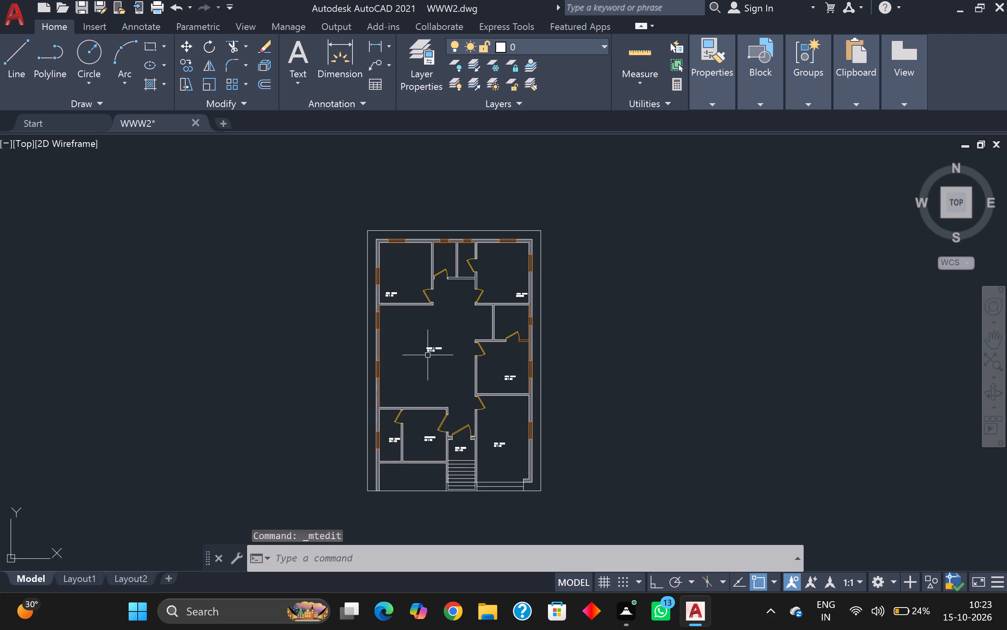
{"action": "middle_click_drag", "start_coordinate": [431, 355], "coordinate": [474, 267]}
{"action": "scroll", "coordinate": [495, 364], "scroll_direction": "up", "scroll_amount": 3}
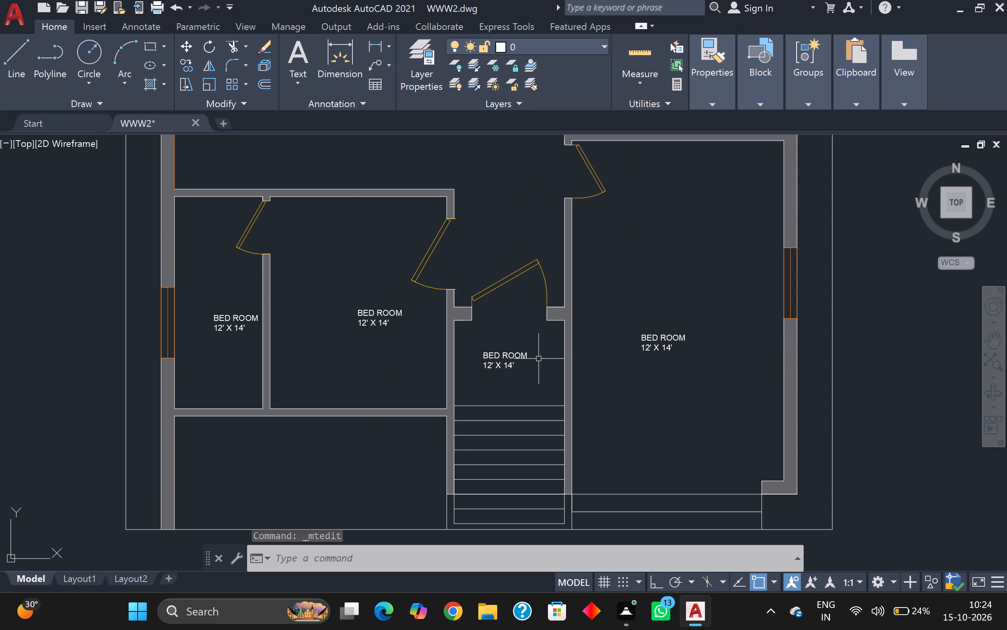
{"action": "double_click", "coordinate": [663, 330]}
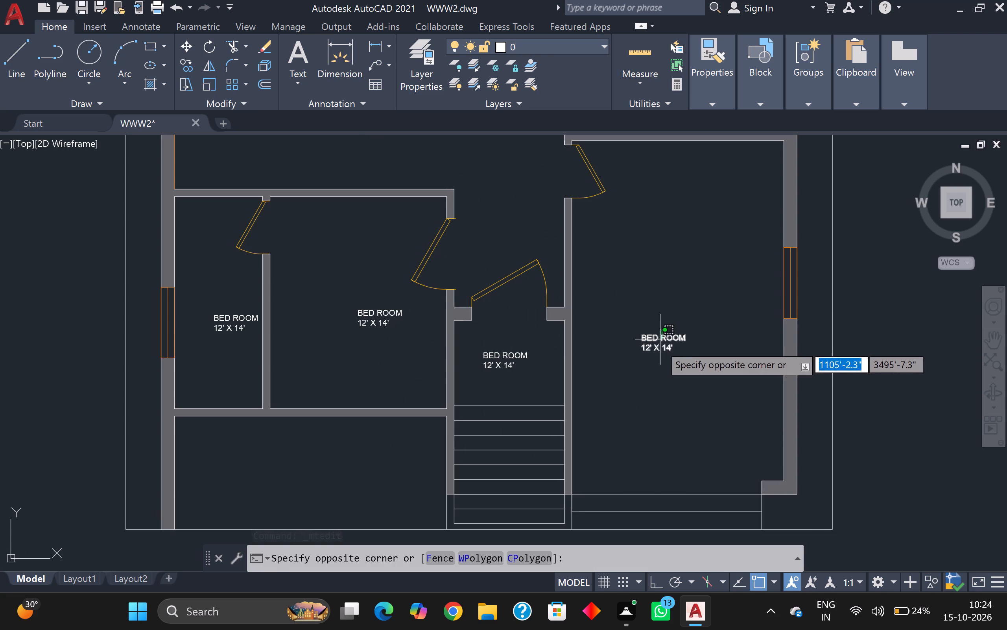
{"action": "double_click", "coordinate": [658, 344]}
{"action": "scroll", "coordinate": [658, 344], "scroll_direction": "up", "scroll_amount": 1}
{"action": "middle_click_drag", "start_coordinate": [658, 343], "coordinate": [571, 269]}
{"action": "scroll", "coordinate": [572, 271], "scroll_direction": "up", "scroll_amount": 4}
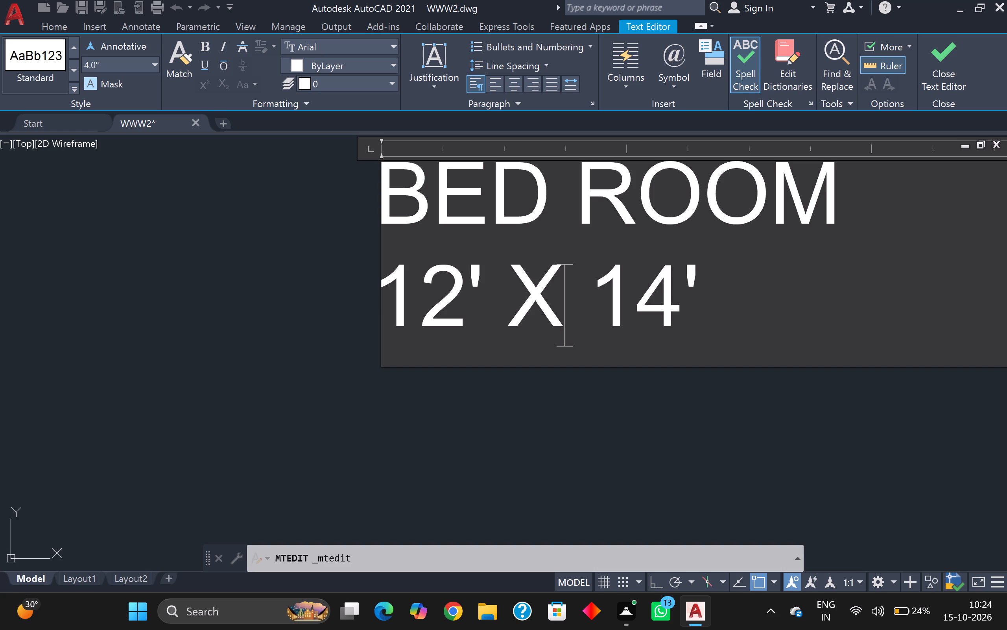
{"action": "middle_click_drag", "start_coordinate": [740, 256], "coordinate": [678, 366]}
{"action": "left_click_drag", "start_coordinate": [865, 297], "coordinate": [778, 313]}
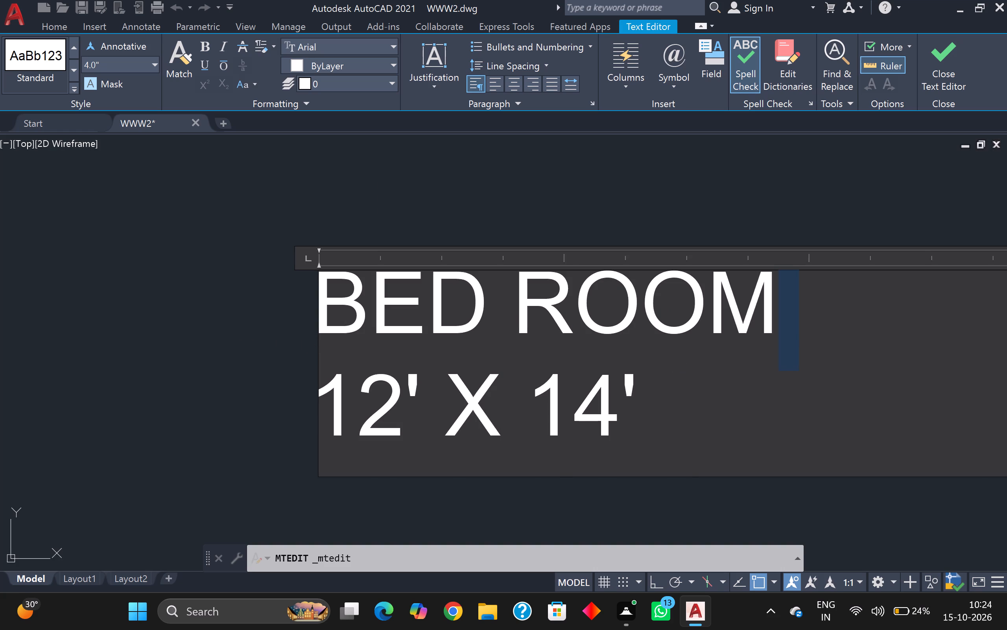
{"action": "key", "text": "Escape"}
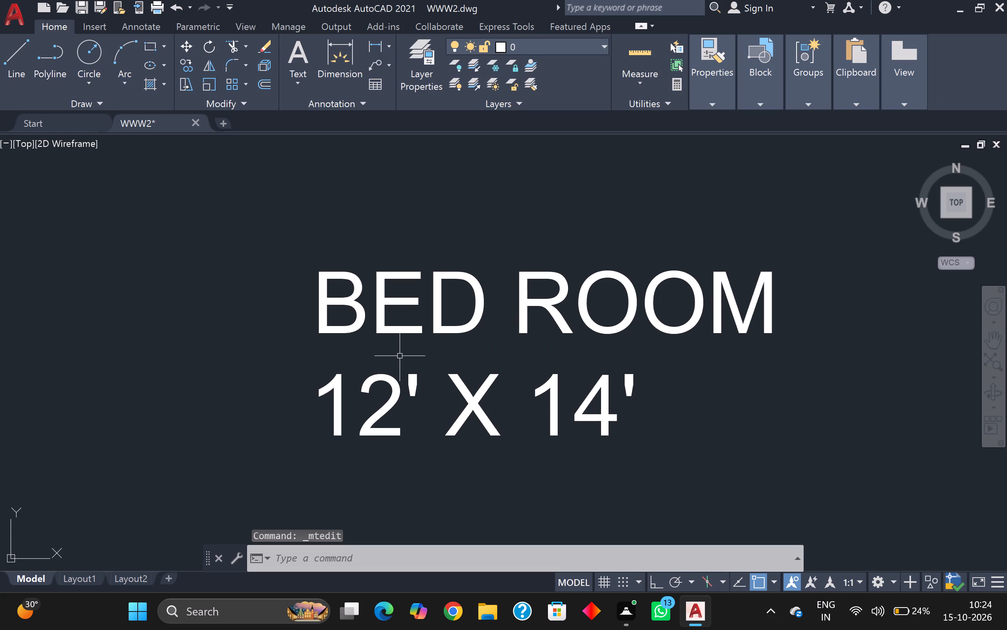
Replace the BED ROOM line of the southeast room's label with CAR PARKING.
{"action": "scroll", "coordinate": [501, 271], "scroll_direction": "down", "scroll_amount": 5}
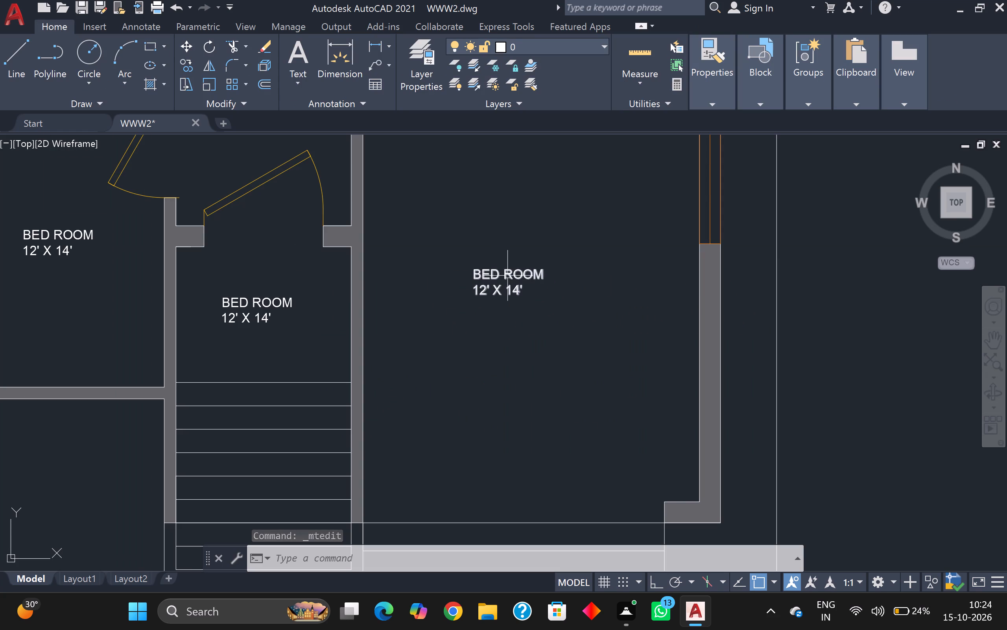
{"action": "double_click", "coordinate": [507, 276]}
{"action": "scroll", "coordinate": [534, 278], "scroll_direction": "up", "scroll_amount": 3}
{"action": "left_click_drag", "start_coordinate": [577, 267], "coordinate": [521, 266]}
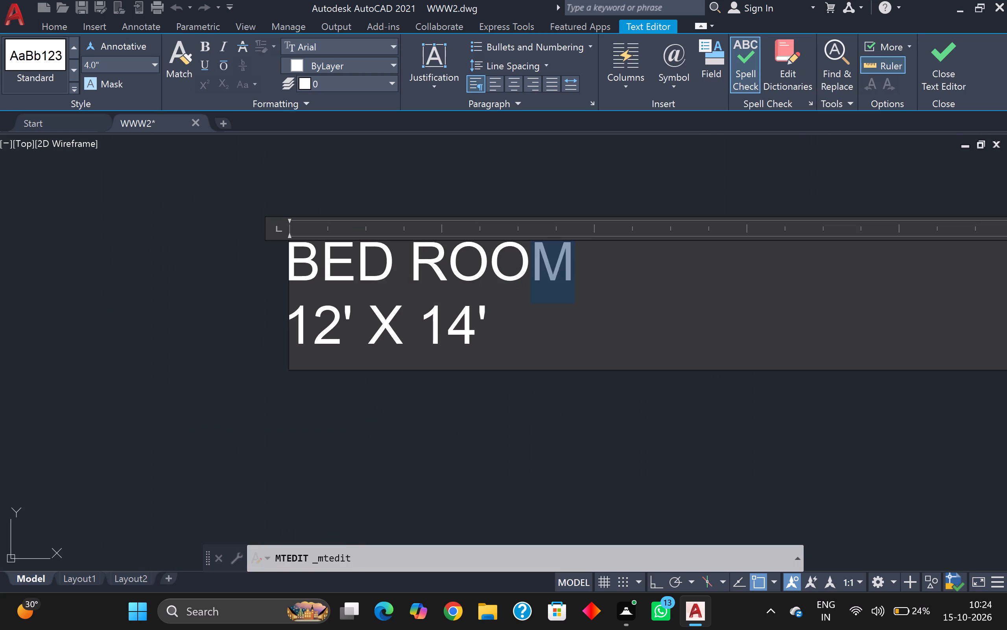
{"action": "left_click_drag", "start_coordinate": [521, 266], "coordinate": [293, 274]}
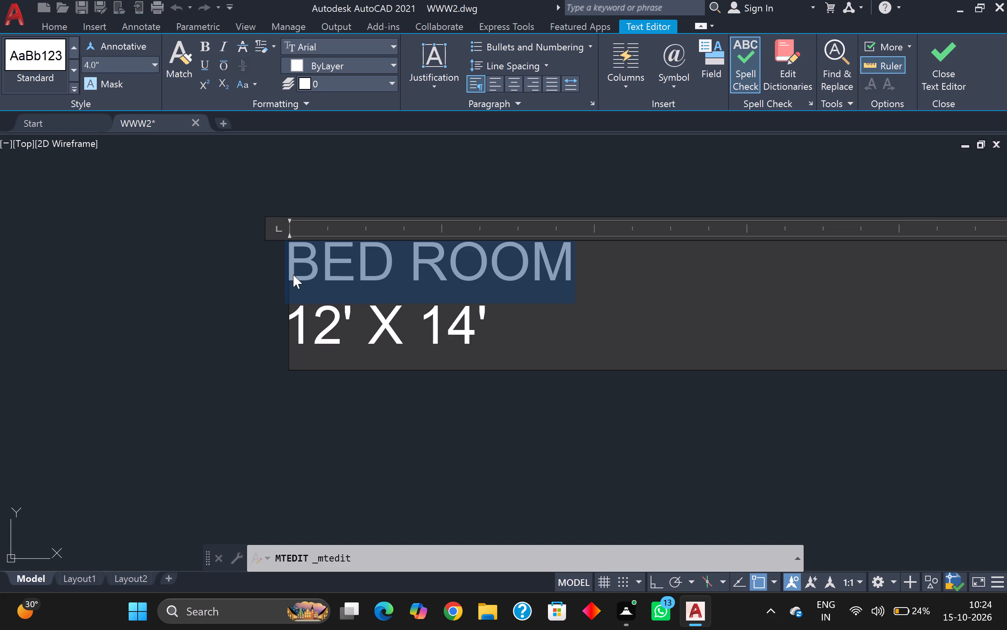
{"action": "key", "text": "Delete"}
{"action": "type", "text": "CA"}
{"action": "key", "text": "r"}
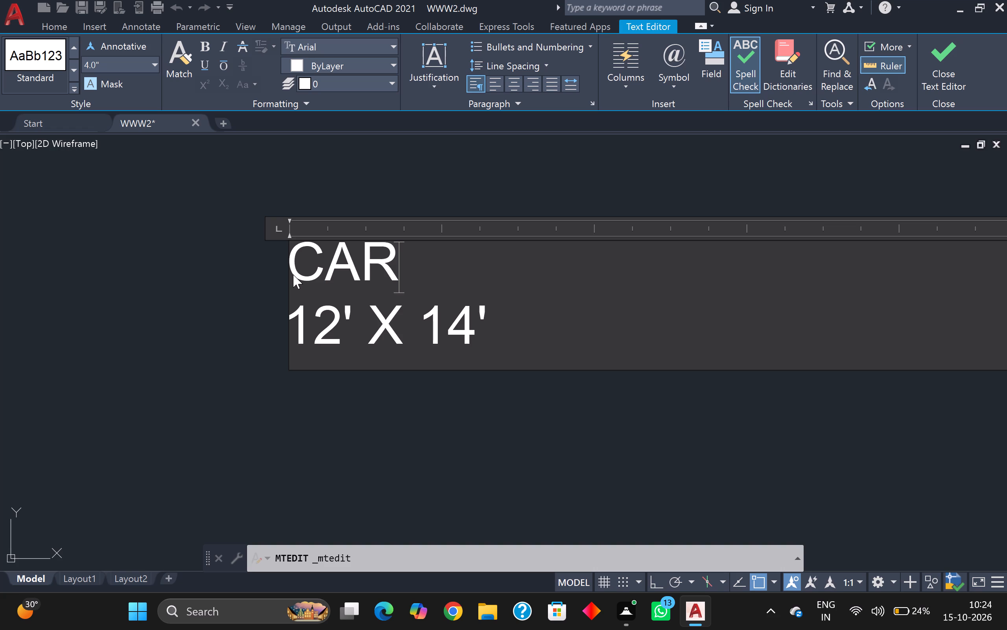
{"action": "key", "text": "space"}
{"action": "type", "text": "P"}
{"action": "type", "text": "AR"}
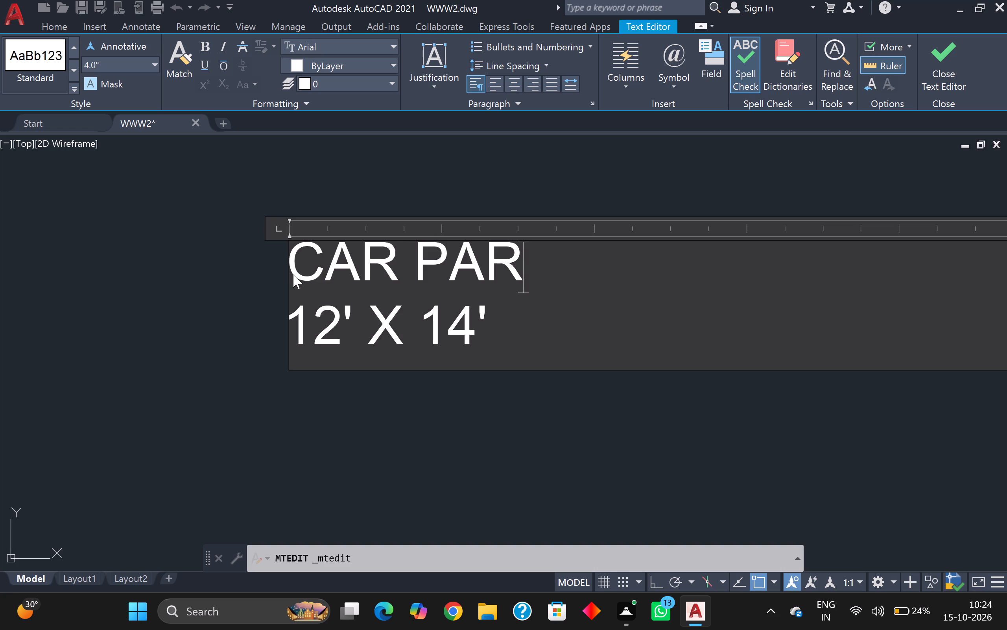
{"action": "type", "text": "KING"}
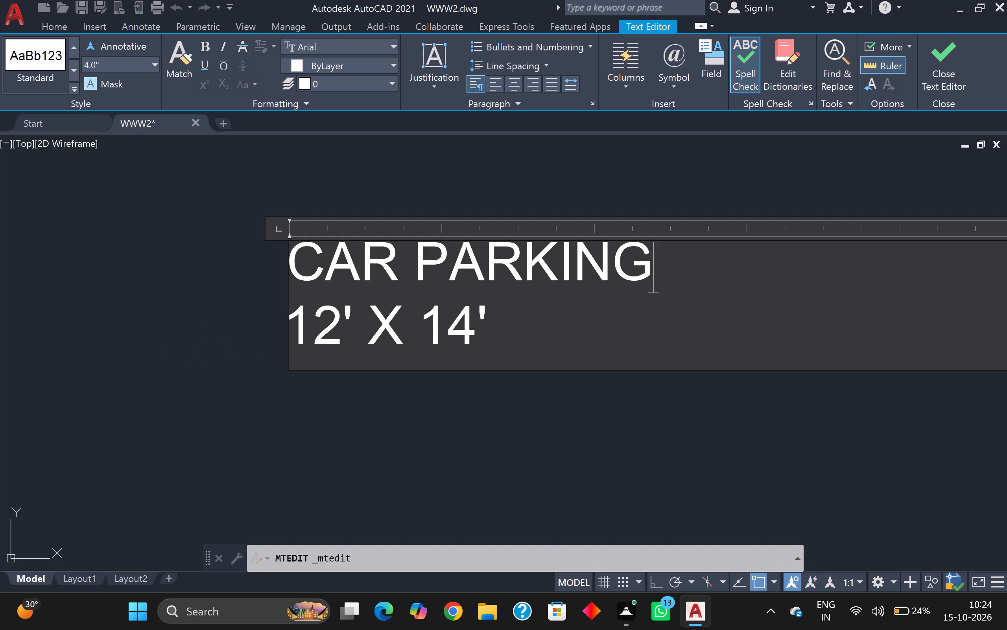
Change the size line of the CAR PARKING label to 16' X 16'.
{"action": "left_click", "coordinate": [340, 331]}
{"action": "key", "text": "BackSpace"}
{"action": "key", "text": "6"}
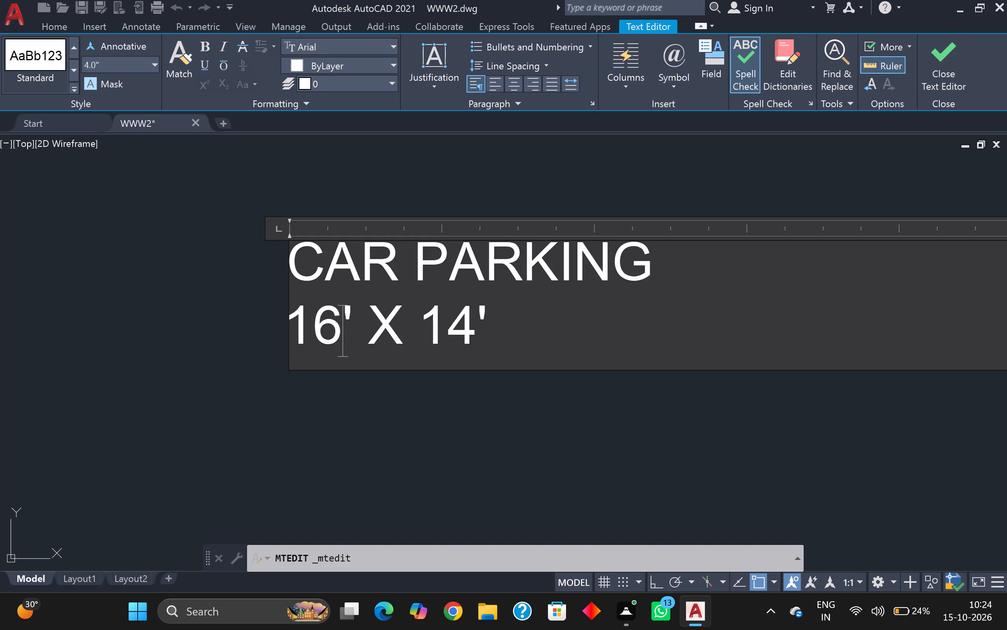
{"action": "left_click", "coordinate": [478, 320]}
{"action": "key", "text": "BackSpace"}
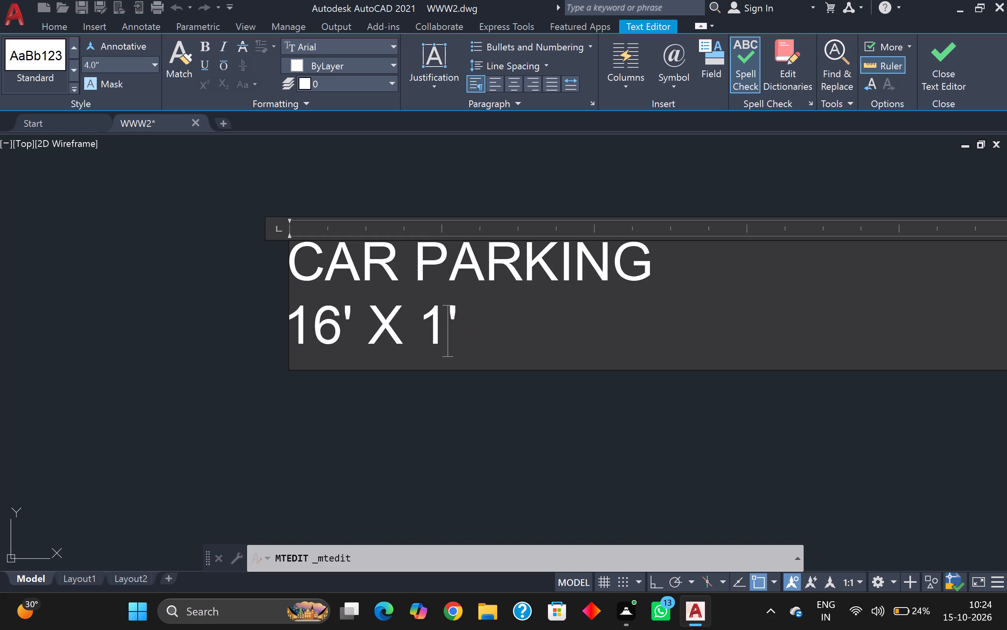
{"action": "key", "text": "6"}
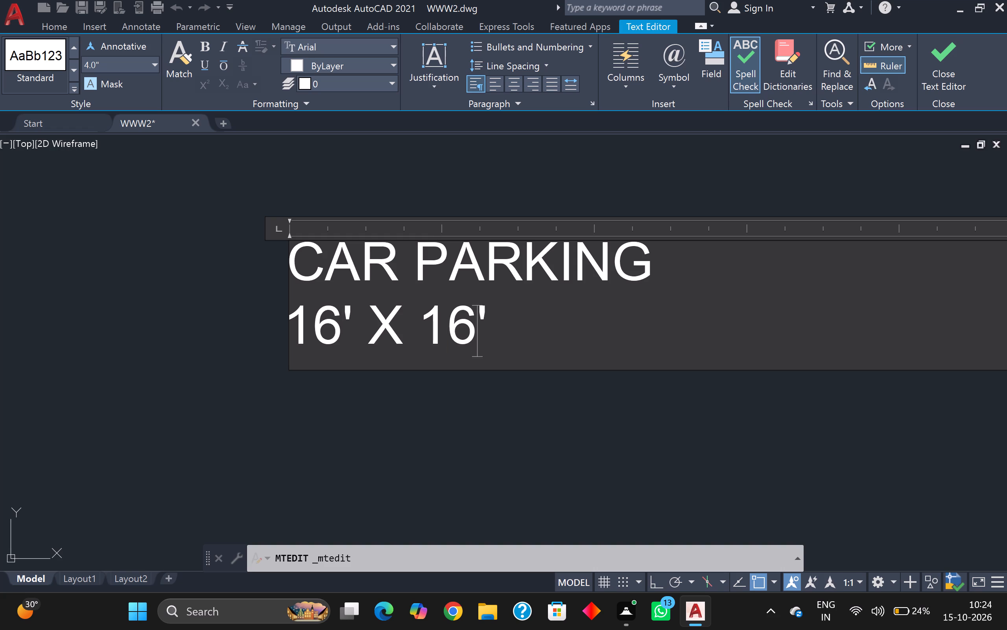
{"action": "scroll", "coordinate": [474, 327], "scroll_direction": "down", "scroll_amount": 4}
{"action": "left_click", "coordinate": [487, 393]}
Replace the BED ROOM line of the label just north of the entrance stairs with SIT OUT, keeping the size on its own line.
{"action": "scroll", "coordinate": [490, 382], "scroll_direction": "down", "scroll_amount": 2}
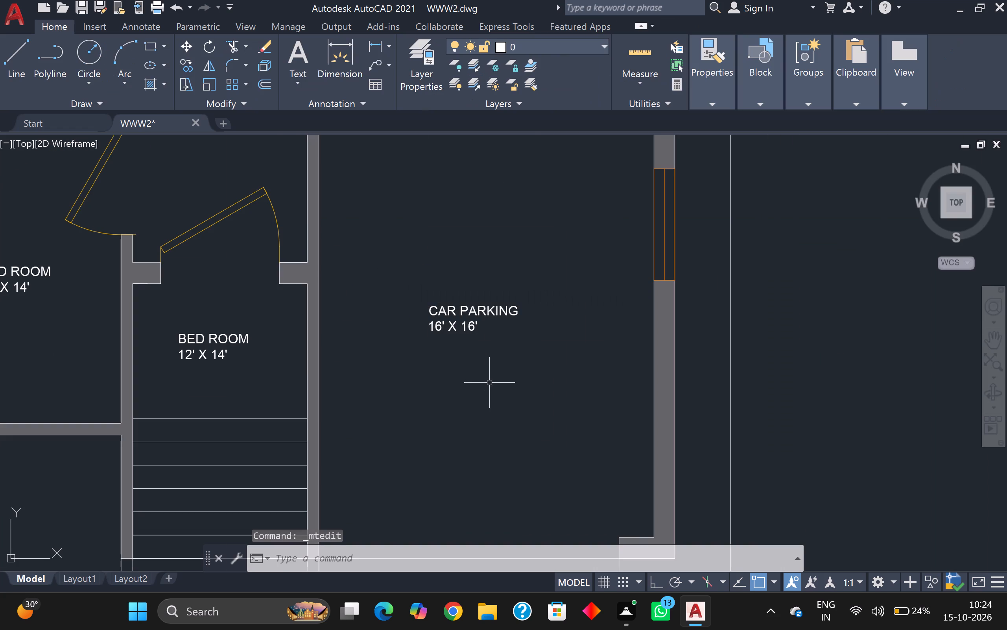
{"action": "scroll", "coordinate": [490, 382], "scroll_direction": "down", "scroll_amount": 1}
{"action": "scroll", "coordinate": [487, 377], "scroll_direction": "up", "scroll_amount": 1}
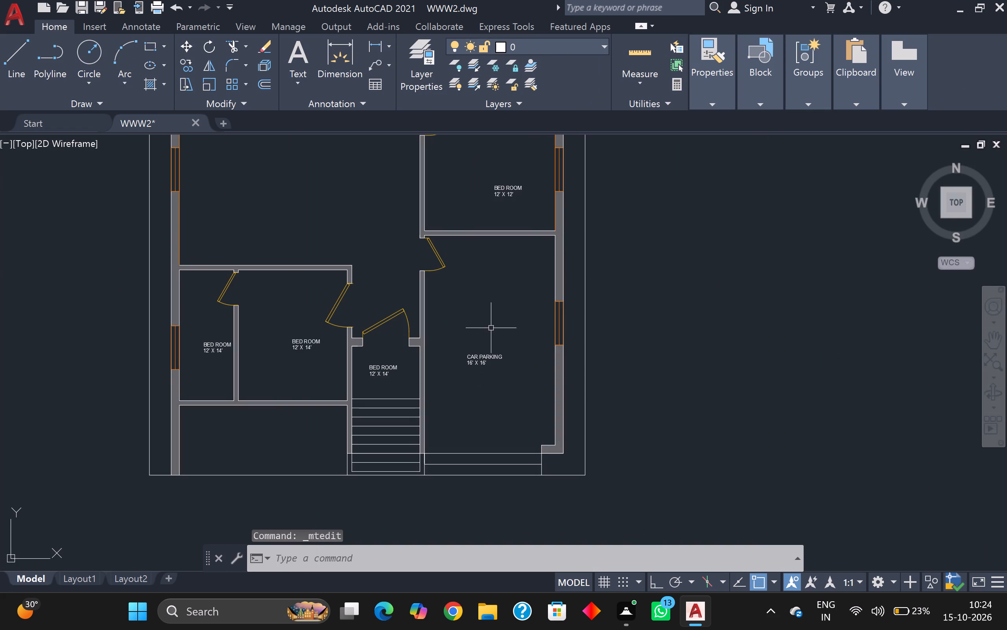
{"action": "middle_click_drag", "start_coordinate": [491, 326], "coordinate": [650, 290]}
{"action": "scroll", "coordinate": [583, 335], "scroll_direction": "up", "scroll_amount": 1}
{"action": "scroll", "coordinate": [493, 355], "scroll_direction": "up", "scroll_amount": 1}
{"action": "left_click", "coordinate": [478, 363]}
{"action": "left_click", "coordinate": [478, 358]}
{"action": "scroll", "coordinate": [478, 352], "scroll_direction": "up", "scroll_amount": 2}
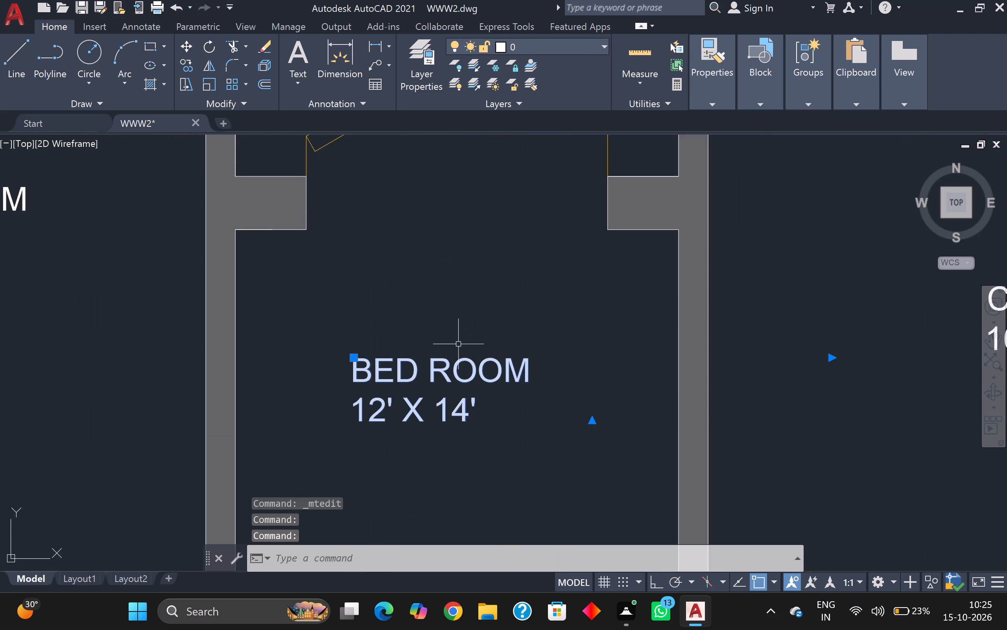
{"action": "left_click", "coordinate": [452, 382]}
{"action": "middle_click", "coordinate": [455, 362]}
{"action": "scroll", "coordinate": [455, 362], "scroll_direction": "up", "scroll_amount": 1}
{"action": "double_click", "coordinate": [452, 375]}
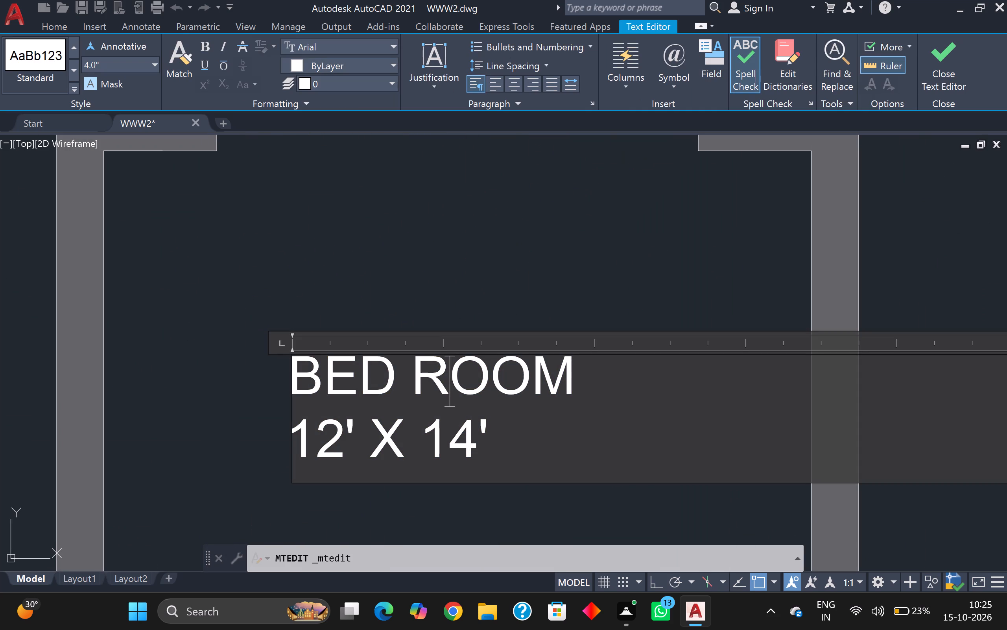
{"action": "left_click_drag", "start_coordinate": [617, 378], "coordinate": [287, 374]}
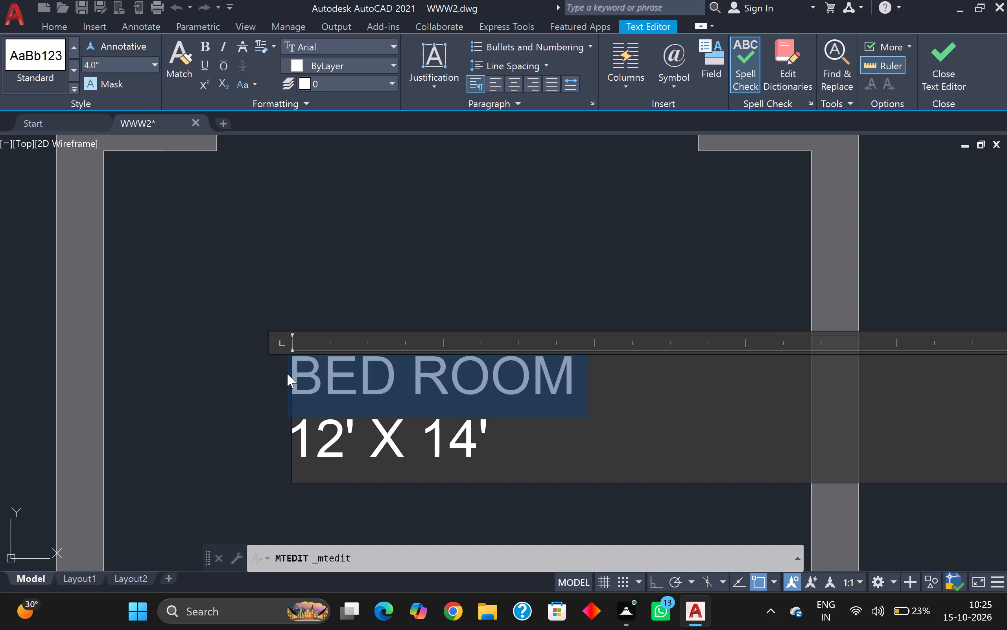
{"action": "key", "text": "Delete"}
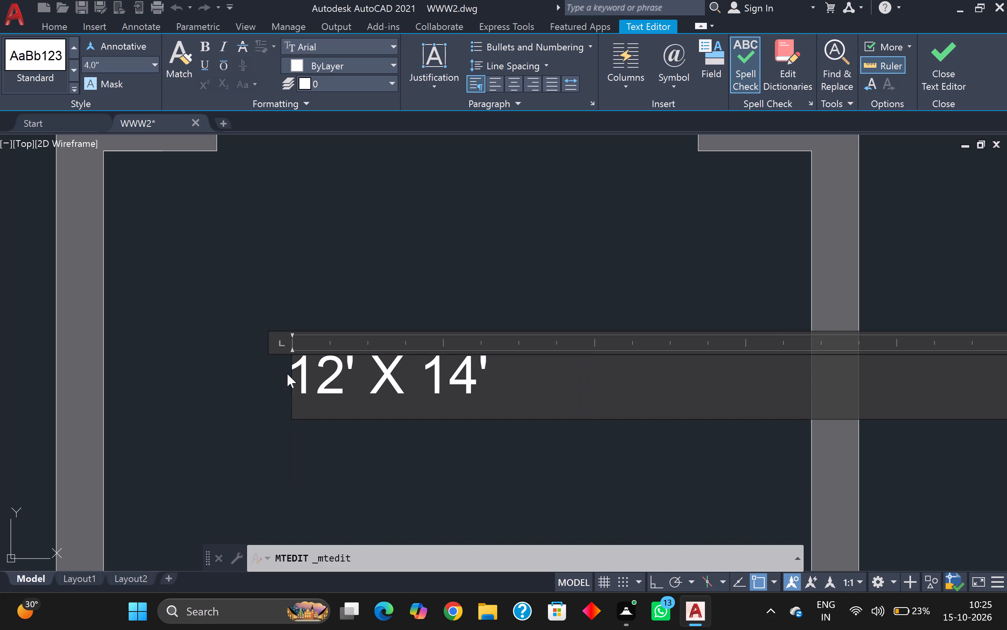
{"action": "key", "text": "s"}
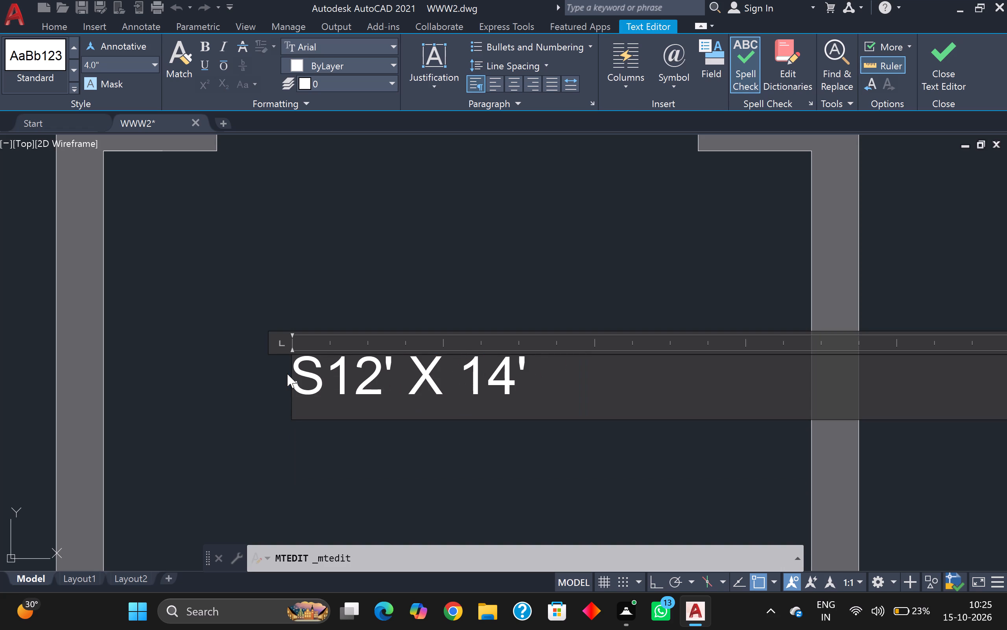
{"action": "type", "text": "IT"}
{"action": "key", "text": "space"}
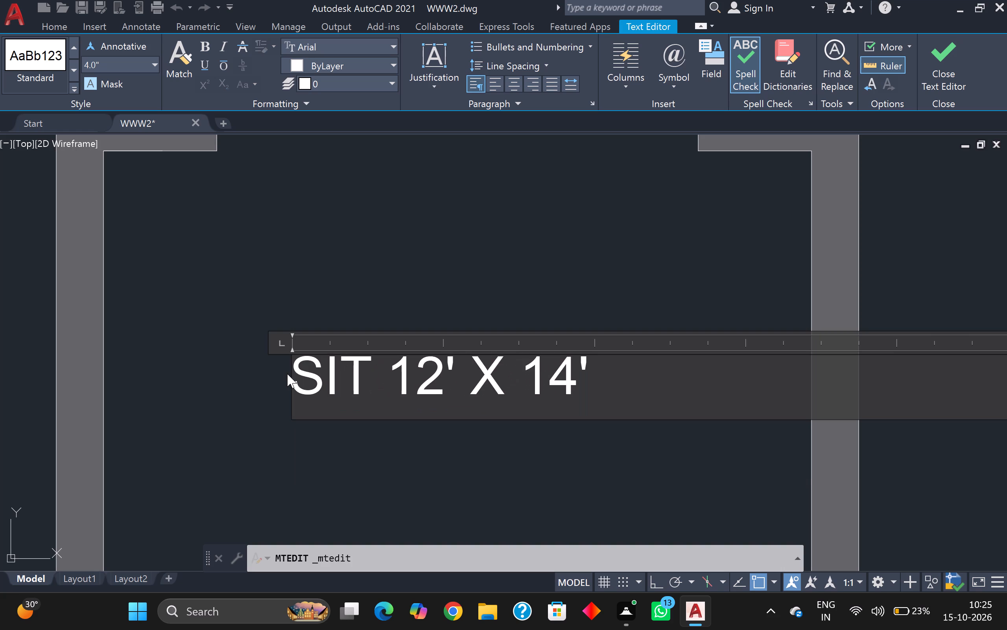
{"action": "type", "text": "OUT"}
{"action": "key", "text": "Return"}
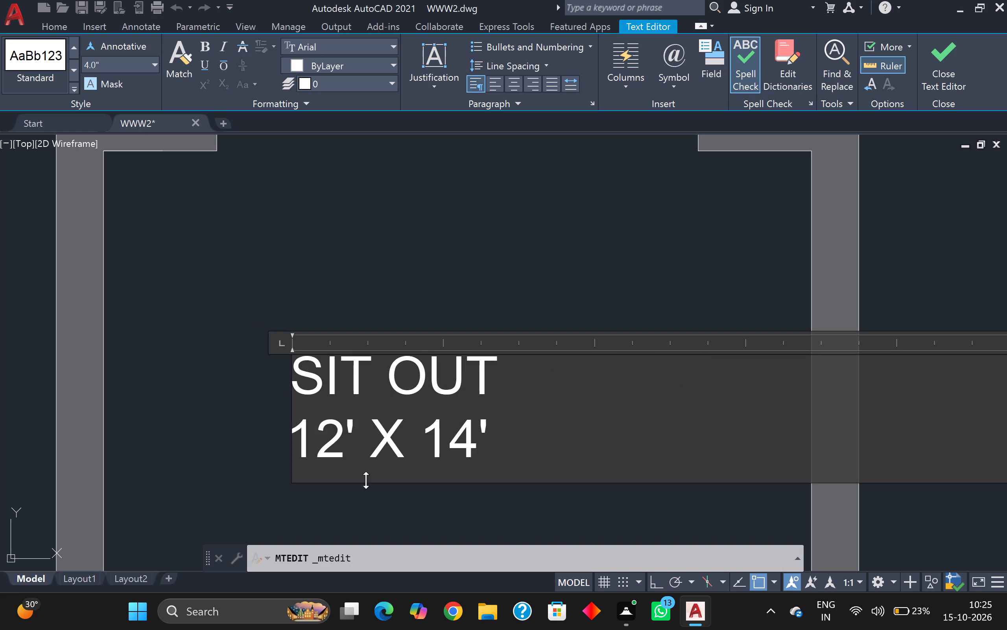
Change the size line of the SIT OUT label to 8' X 6'.
{"action": "left_click", "coordinate": [349, 455]}
{"action": "key", "text": "BackSpace"}
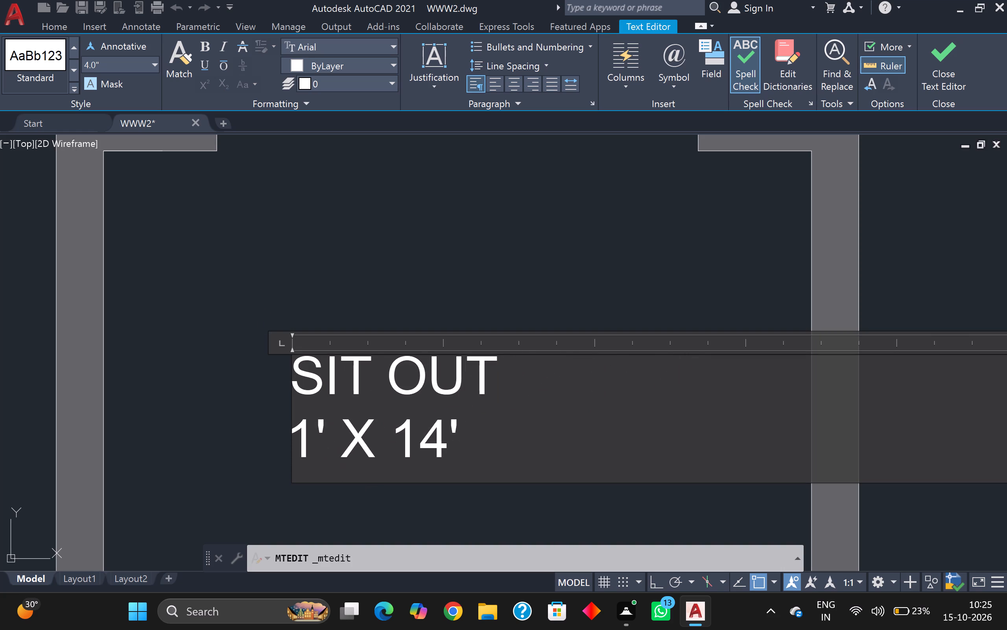
{"action": "key", "text": "BackSpace"}
{"action": "key", "text": "8"}
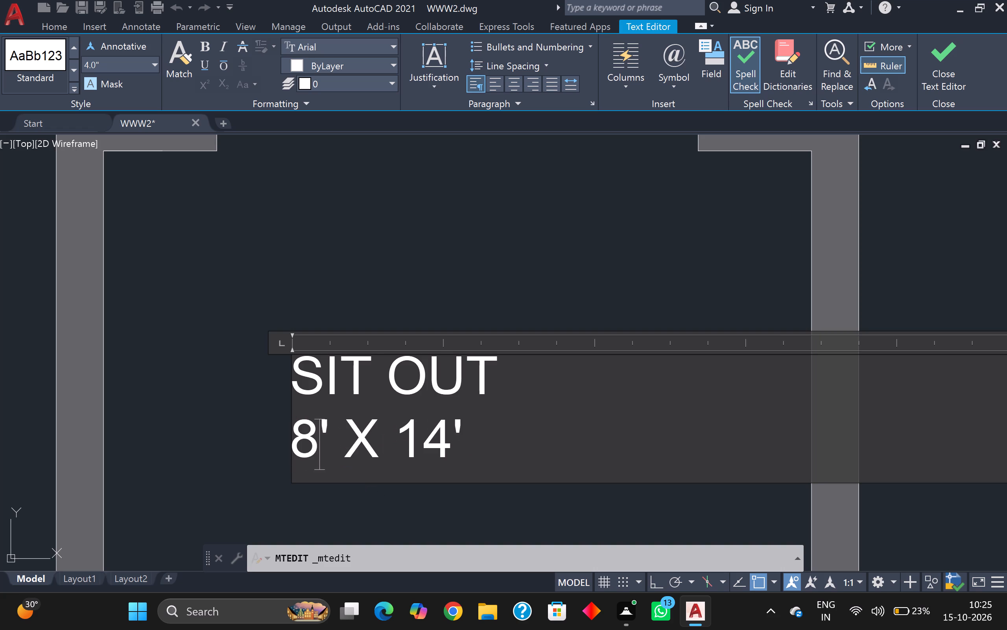
{"action": "key", "text": "apostrophe"}
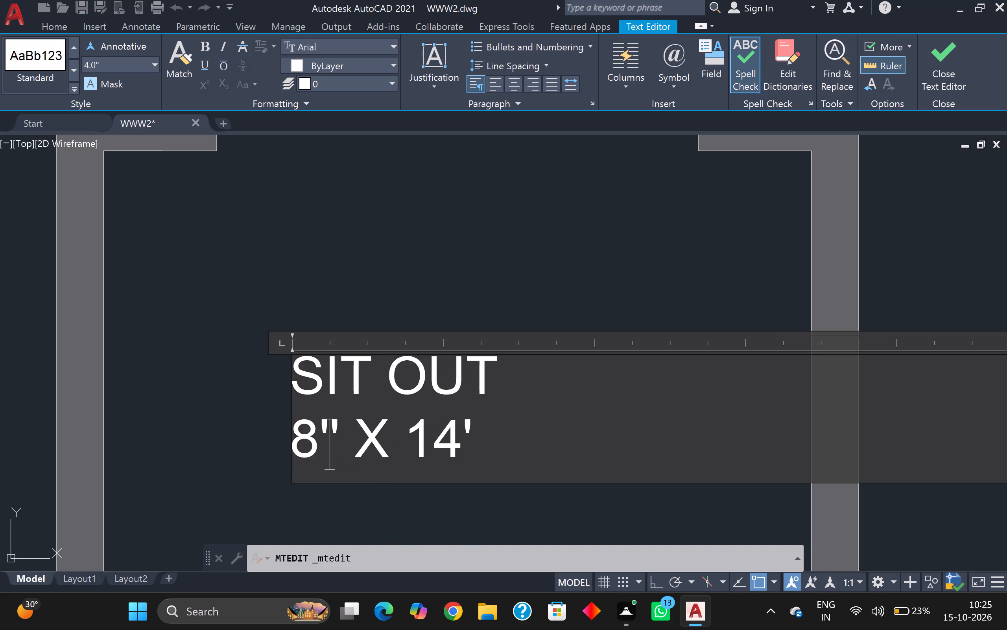
{"action": "key", "text": "BackSpace"}
{"action": "key", "text": "apostrophe"}
{"action": "key", "text": "BackSpace"}
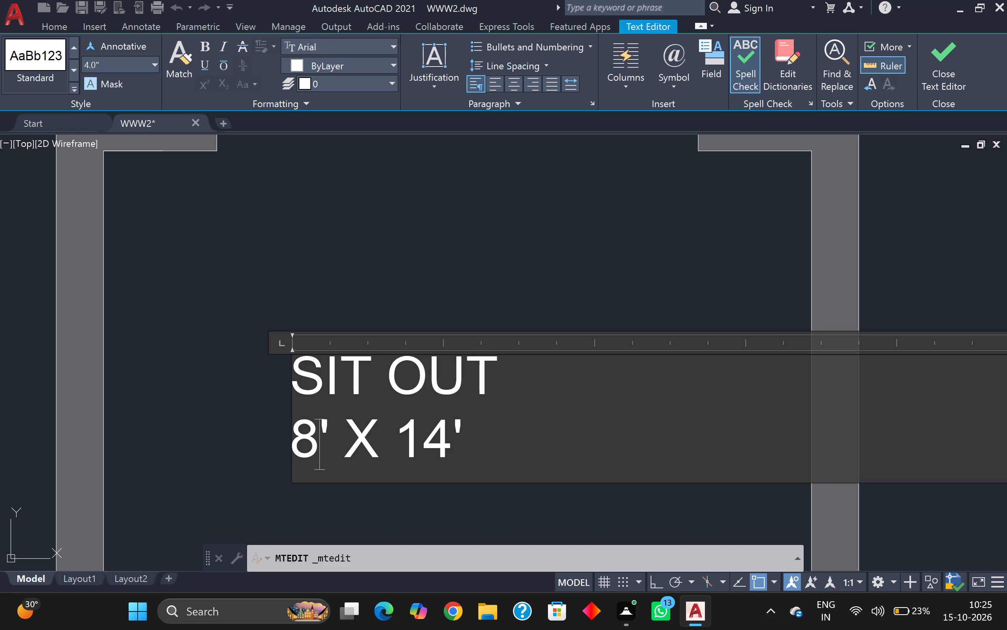
{"action": "left_click", "coordinate": [454, 450]}
{"action": "key", "text": "BackSpace"}
{"action": "key", "text": "BackSpace"}
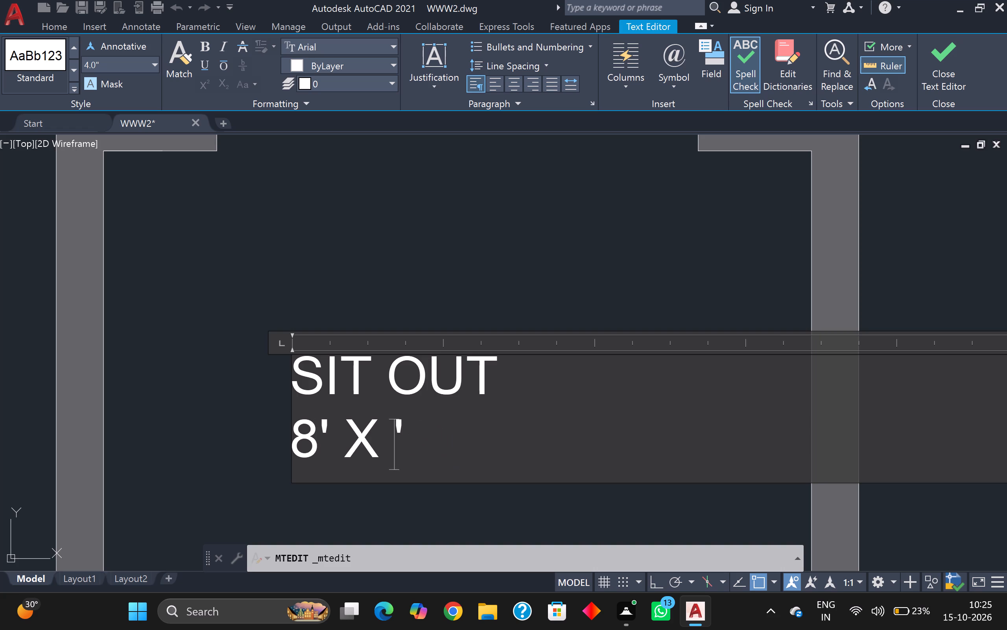
{"action": "key", "text": "6"}
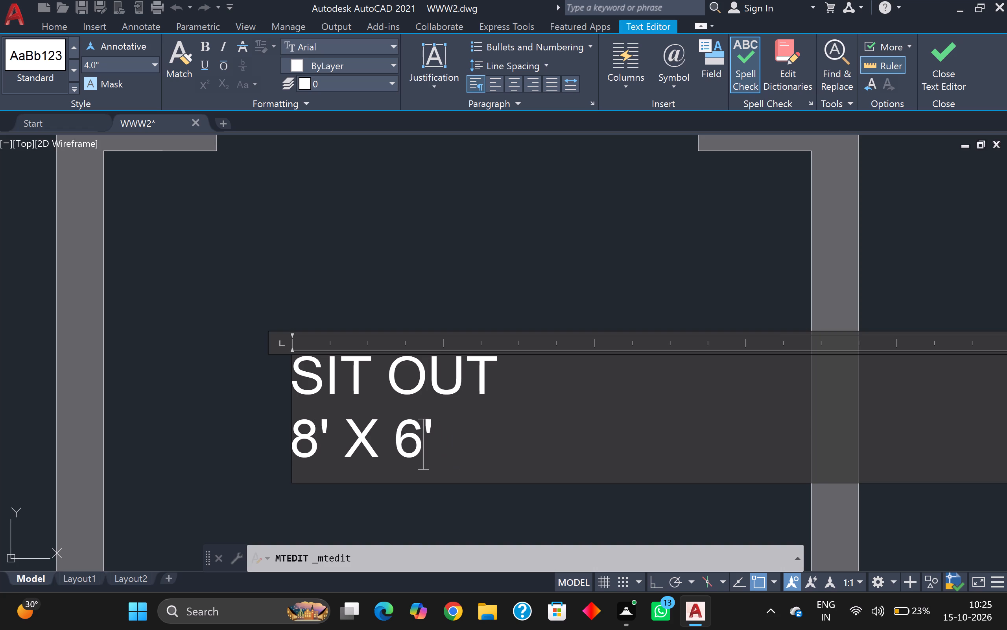
{"action": "scroll", "coordinate": [461, 290], "scroll_direction": "down", "scroll_amount": 2}
{"action": "left_click", "coordinate": [462, 288]}
Replace the BED ROOM line of the label in the room just west of the sit out with KITCHEN, keeping the size on its own line.
{"action": "scroll", "coordinate": [463, 286], "scroll_direction": "down", "scroll_amount": 2}
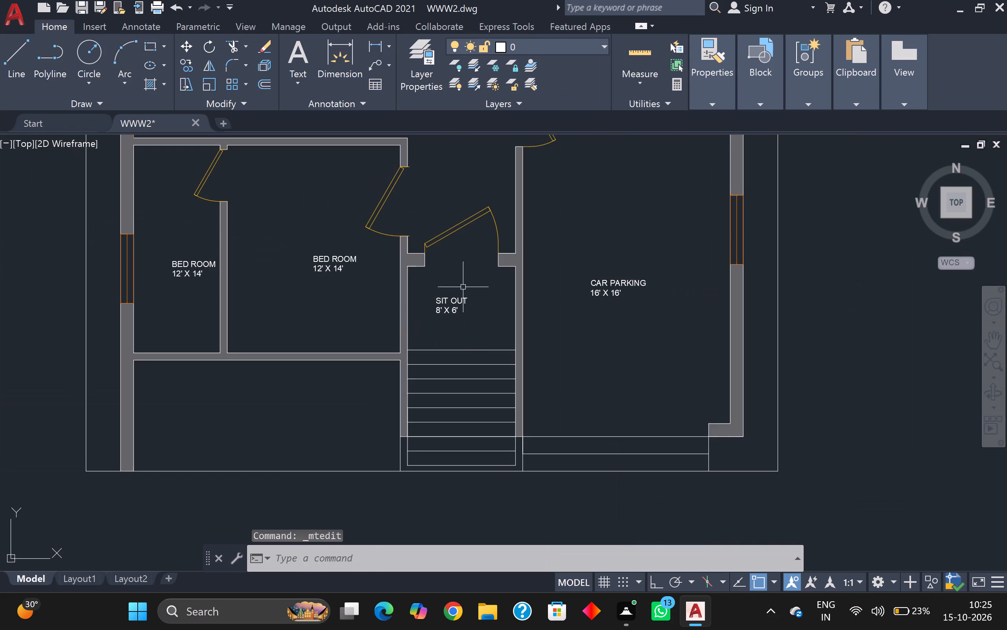
{"action": "middle_click_drag", "start_coordinate": [326, 293], "coordinate": [368, 365]}
{"action": "scroll", "coordinate": [369, 367], "scroll_direction": "down", "scroll_amount": 2}
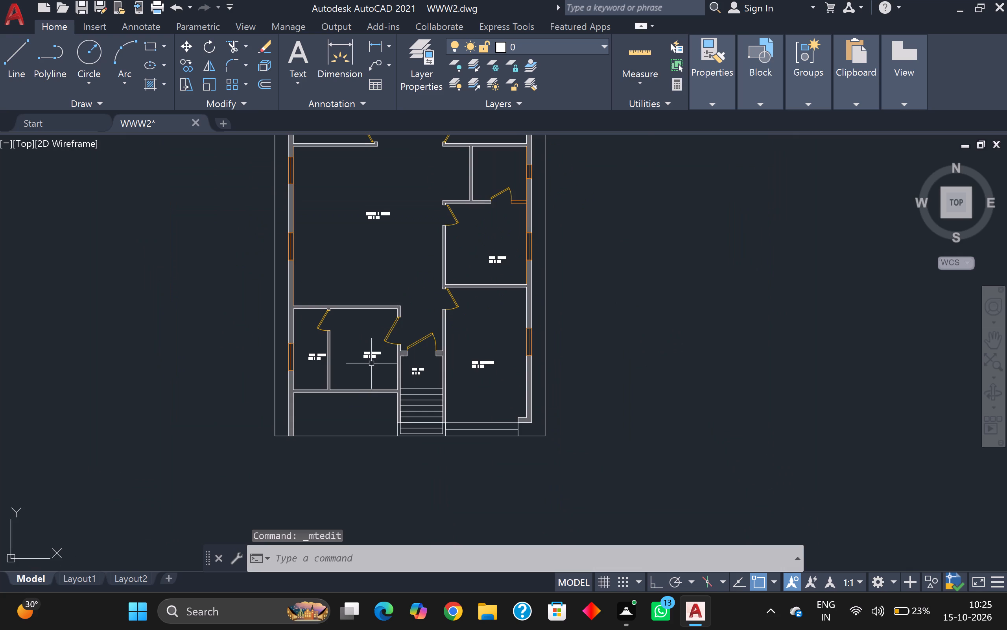
{"action": "scroll", "coordinate": [371, 363], "scroll_direction": "up", "scroll_amount": 3}
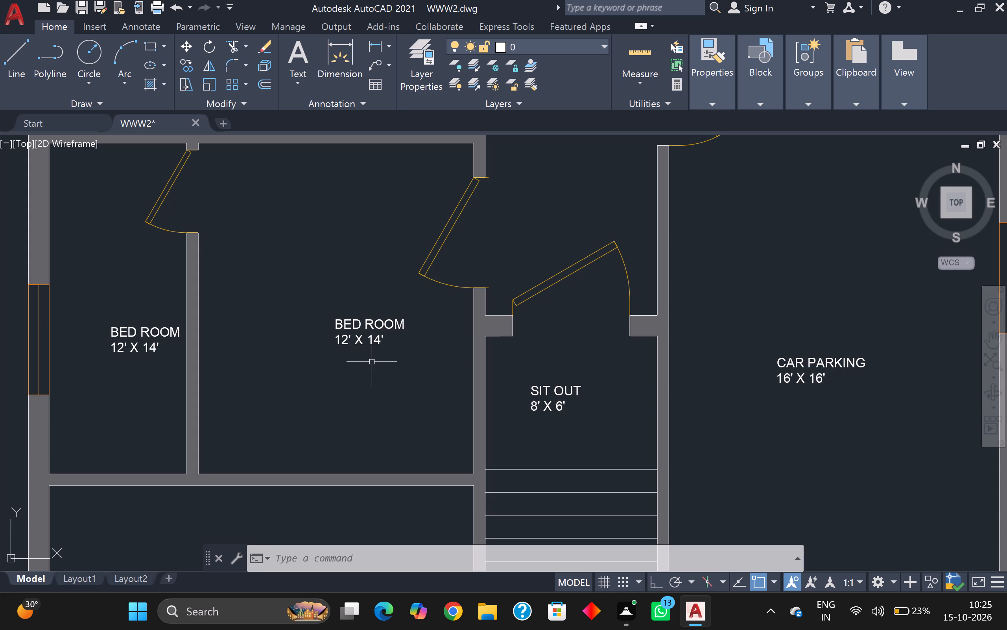
{"action": "scroll", "coordinate": [402, 231], "scroll_direction": "down", "scroll_amount": 2}
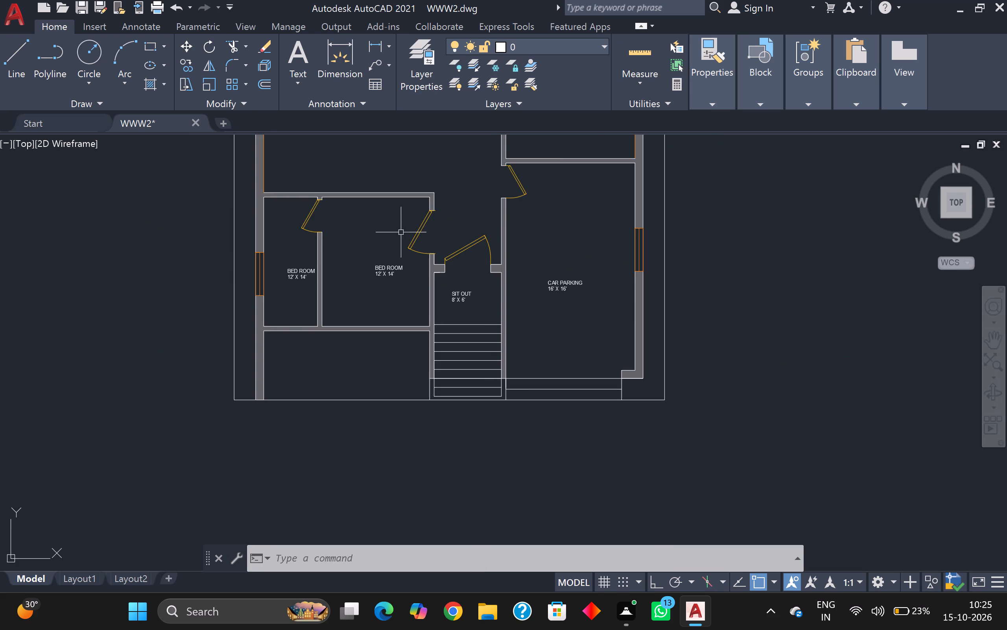
{"action": "scroll", "coordinate": [390, 261], "scroll_direction": "up", "scroll_amount": 1}
{"action": "double_click", "coordinate": [386, 267]}
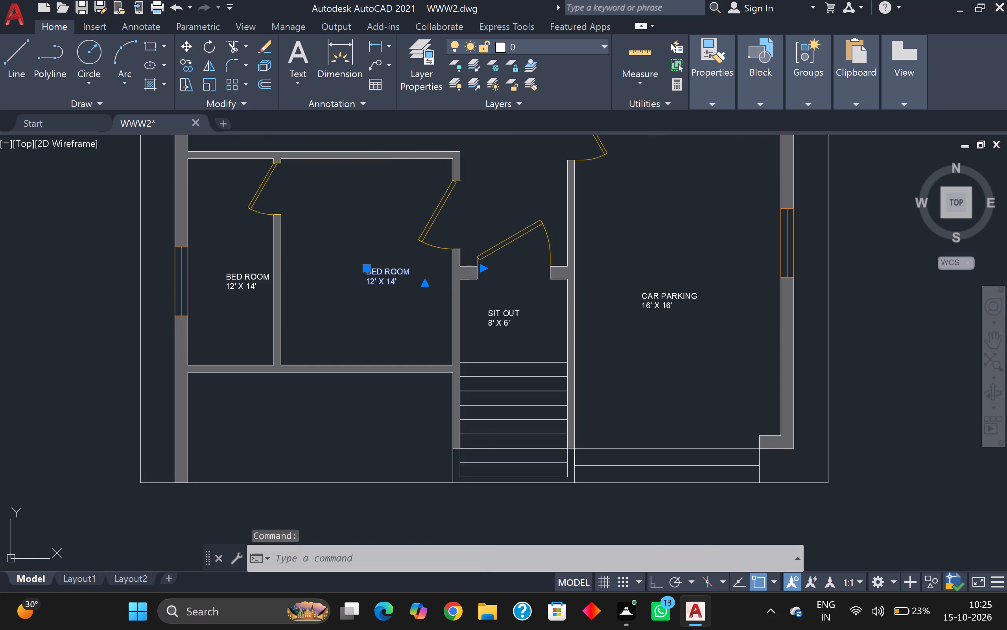
{"action": "scroll", "coordinate": [392, 269], "scroll_direction": "down", "scroll_amount": 1}
{"action": "scroll", "coordinate": [392, 269], "scroll_direction": "up", "scroll_amount": 5}
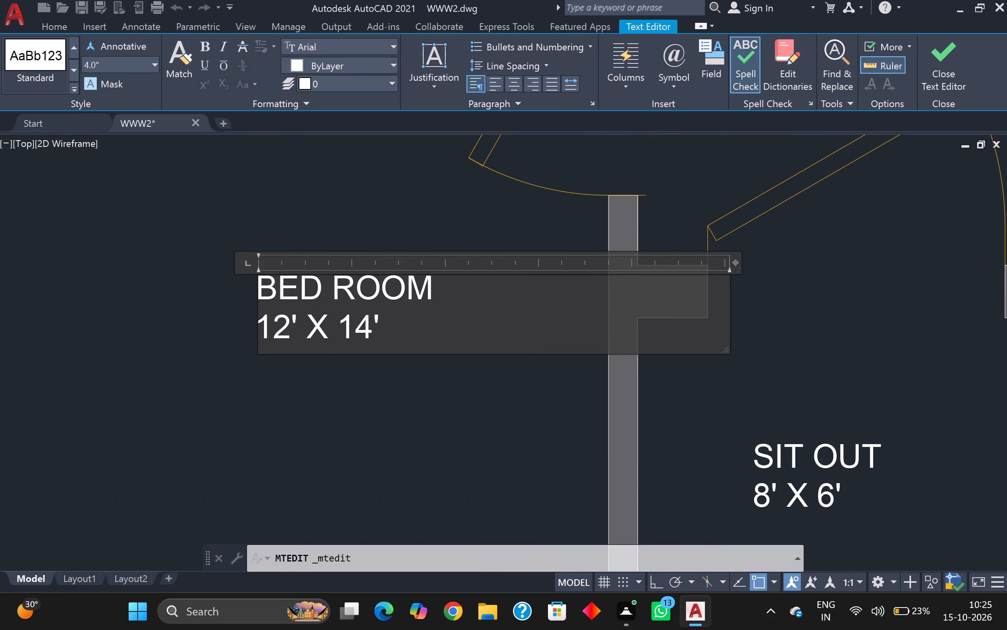
{"action": "left_click_drag", "start_coordinate": [454, 290], "coordinate": [263, 291]}
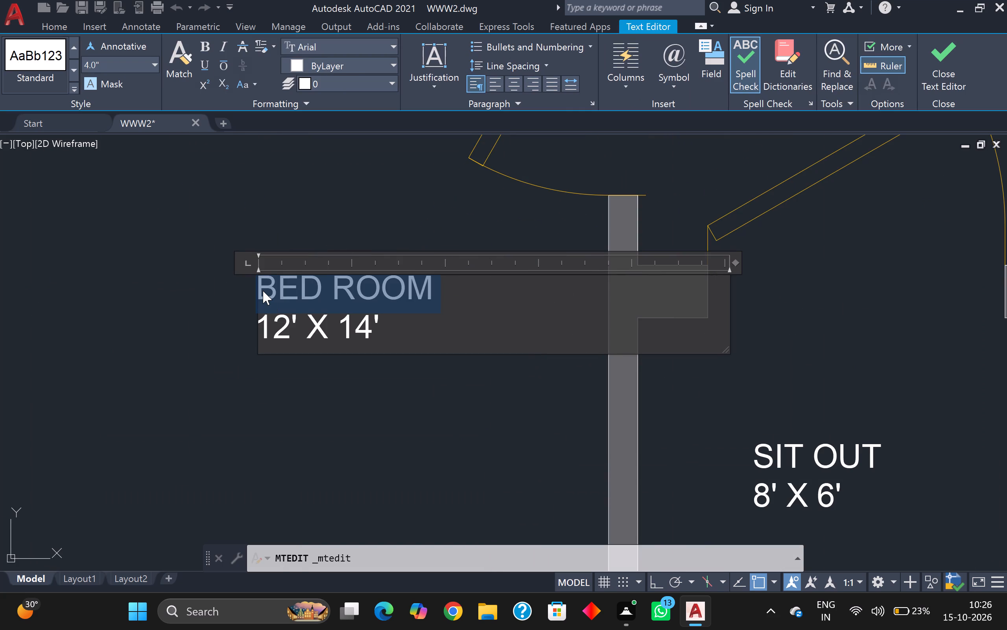
{"action": "key", "text": "Delete"}
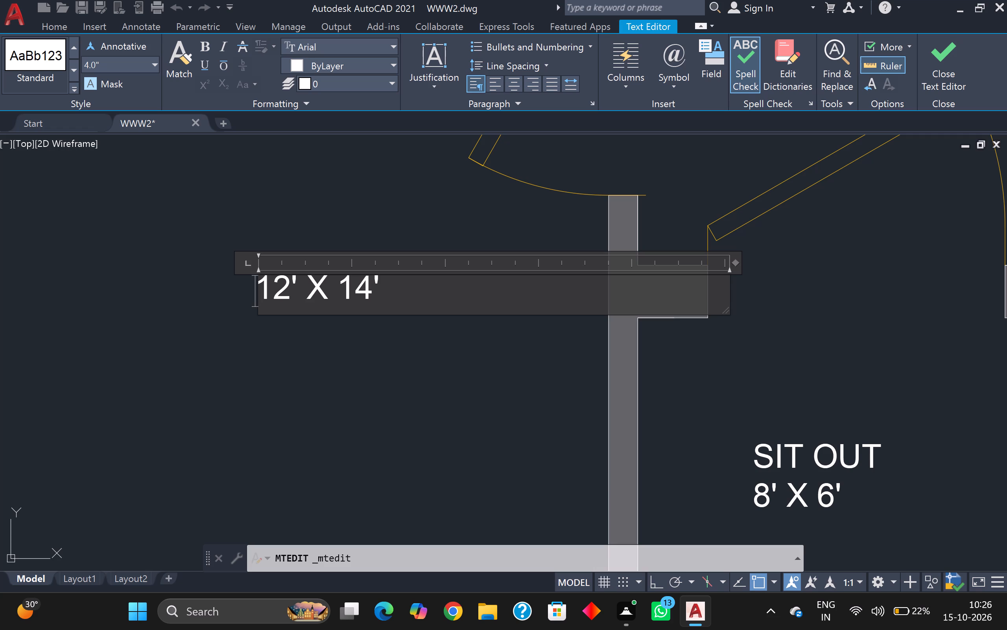
{"action": "type", "text": "KITC"}
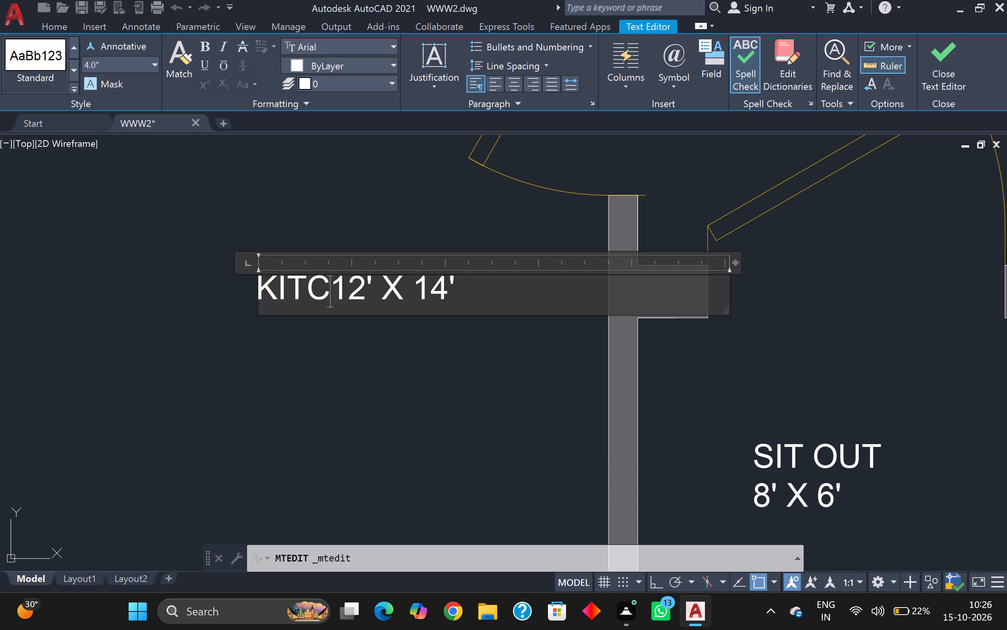
{"action": "type", "text": "HE"}
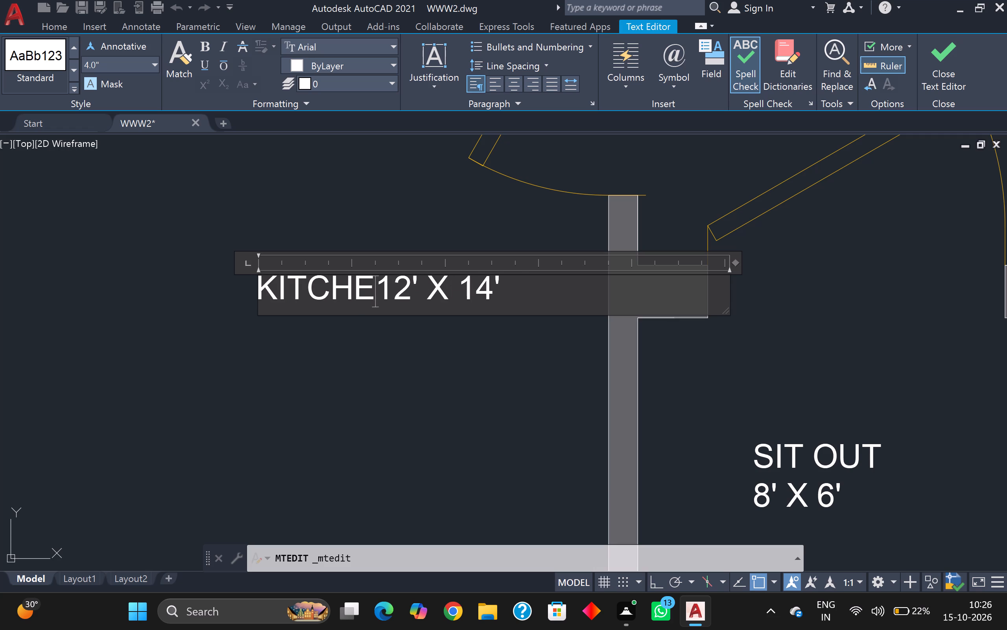
{"action": "key", "text": "n"}
{"action": "key", "text": "Return"}
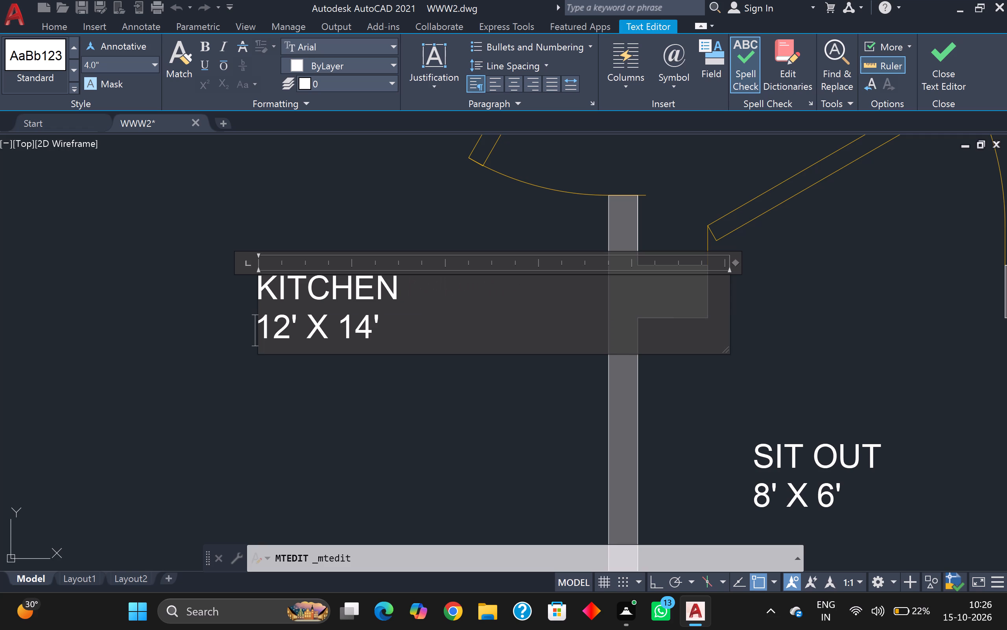
Change the size line of the KITCHEN label to 12' X 10'.
{"action": "left_click", "coordinate": [373, 330]}
{"action": "key", "text": "BackSpace"}
{"action": "key", "text": "0"}
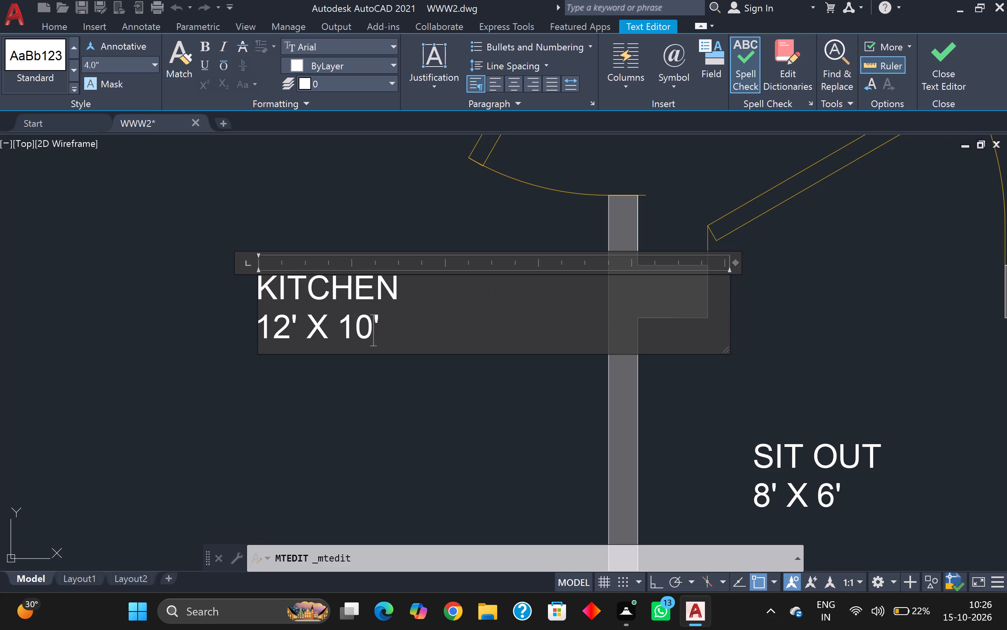
{"action": "scroll", "coordinate": [369, 331], "scroll_direction": "down", "scroll_amount": 2}
{"action": "left_click", "coordinate": [367, 404]}
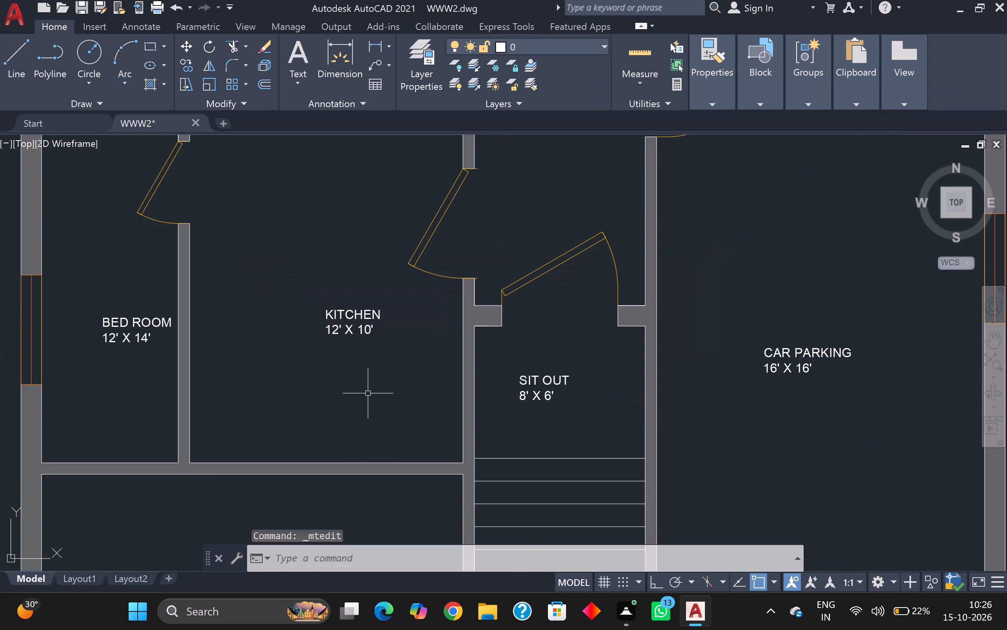
Replace the BED ROOM line of the label in the room just west of the kitchen with UTILITY, keeping the size on its own line.
{"action": "middle_click_drag", "start_coordinate": [368, 393], "coordinate": [477, 396]}
{"action": "scroll", "coordinate": [479, 397], "scroll_direction": "down", "scroll_amount": 2}
{"action": "middle_click_drag", "start_coordinate": [457, 382], "coordinate": [520, 399]}
{"action": "scroll", "coordinate": [489, 392], "scroll_direction": "up", "scroll_amount": 1}
{"action": "double_click", "coordinate": [414, 390]}
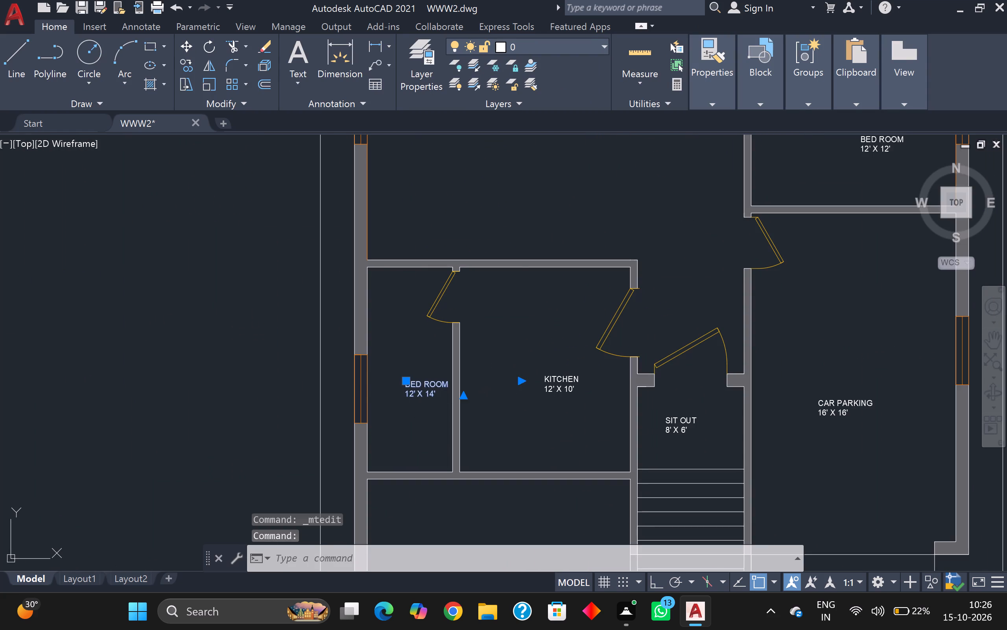
{"action": "scroll", "coordinate": [429, 389], "scroll_direction": "up", "scroll_amount": 3}
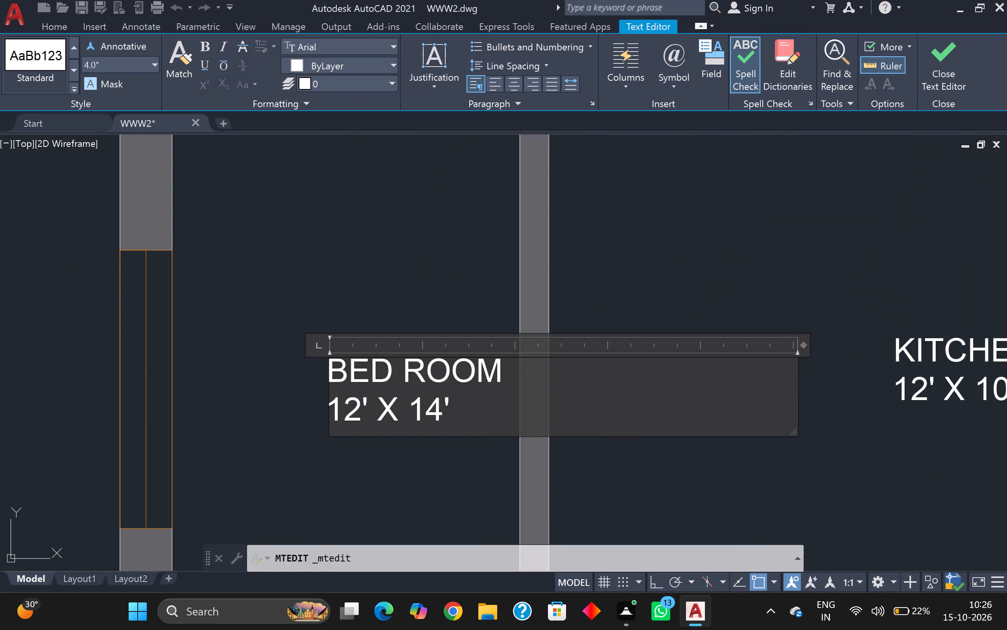
{"action": "left_click_drag", "start_coordinate": [518, 367], "coordinate": [337, 366]}
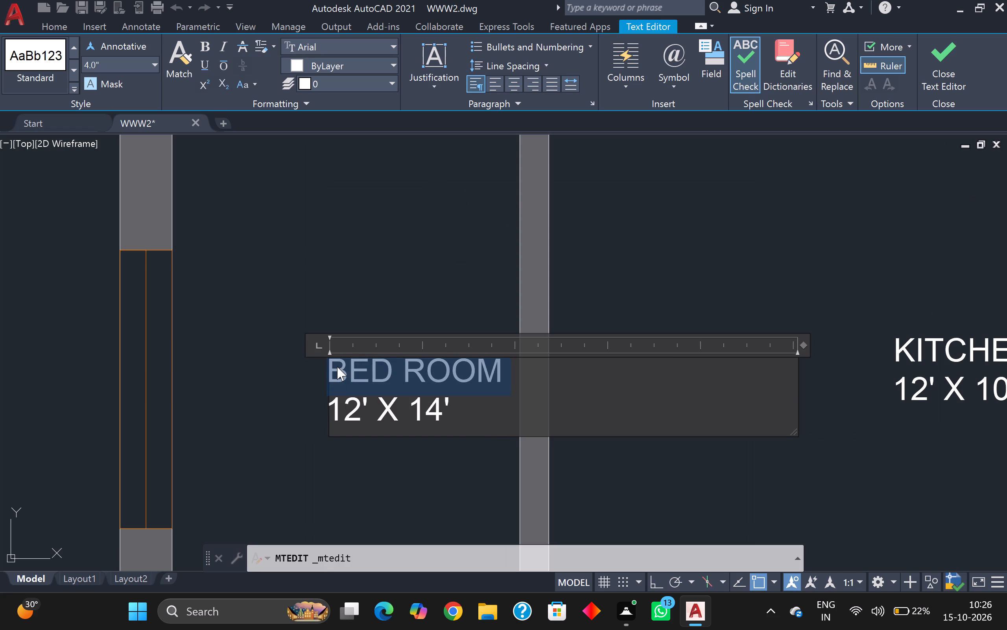
{"action": "key", "text": "Delete"}
{"action": "key", "text": "space"}
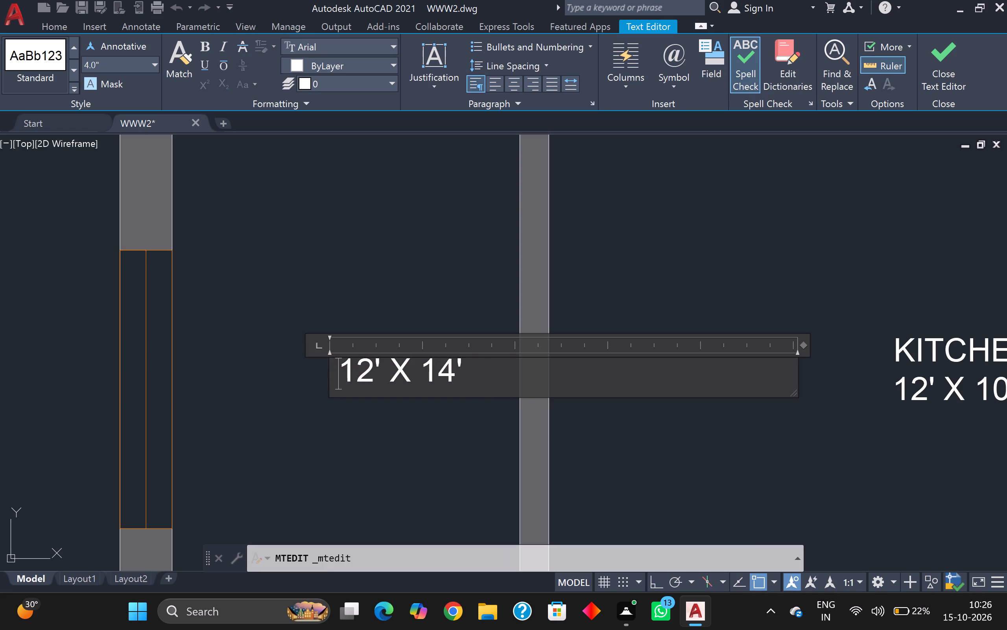
{"action": "type", "text": "UN"}
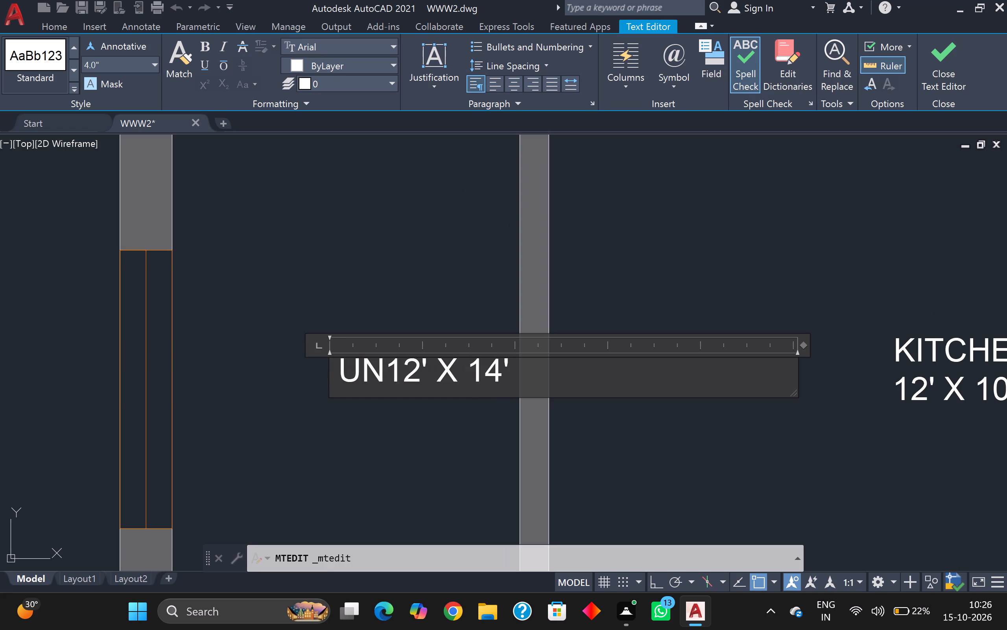
{"action": "key", "text": "BackSpace"}
{"action": "type", "text": "TILITY"}
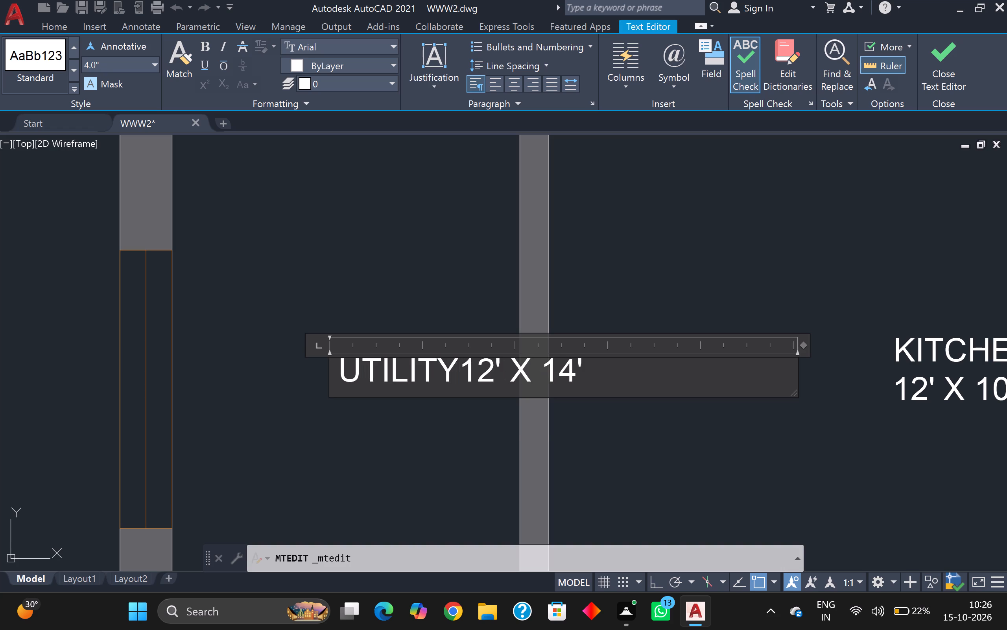
{"action": "key", "text": "Return"}
{"action": "key", "text": "n"}
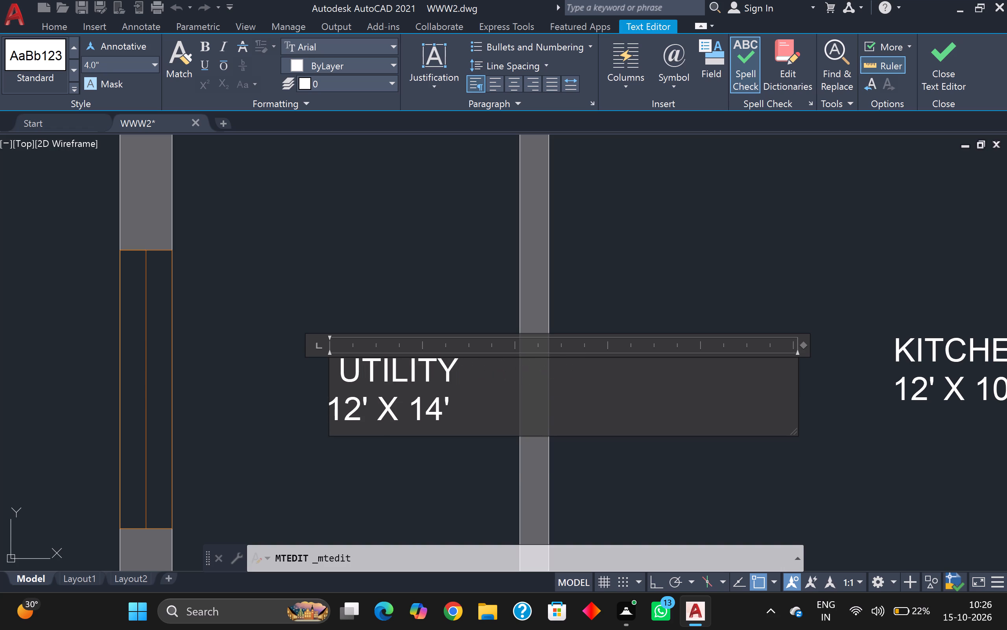
{"action": "key", "text": "BackSpace"}
{"action": "key", "text": "space"}
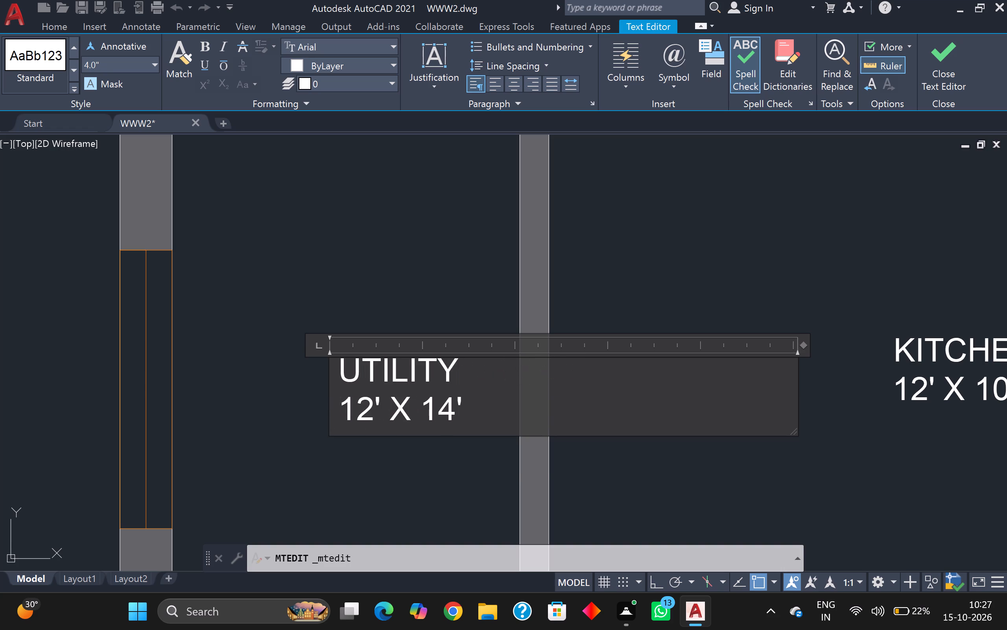
{"action": "left_click", "coordinate": [319, 271]}
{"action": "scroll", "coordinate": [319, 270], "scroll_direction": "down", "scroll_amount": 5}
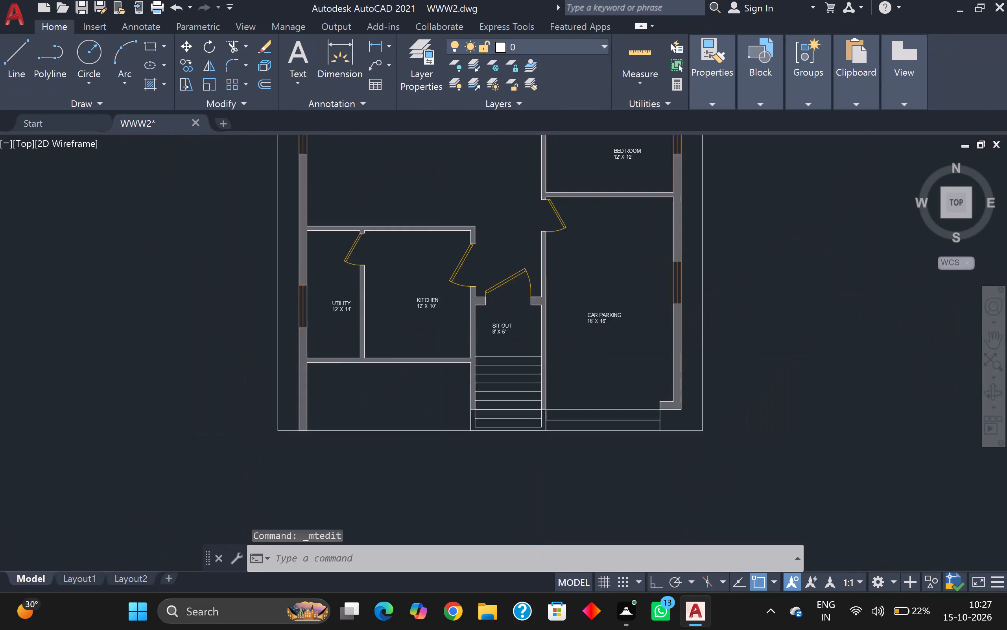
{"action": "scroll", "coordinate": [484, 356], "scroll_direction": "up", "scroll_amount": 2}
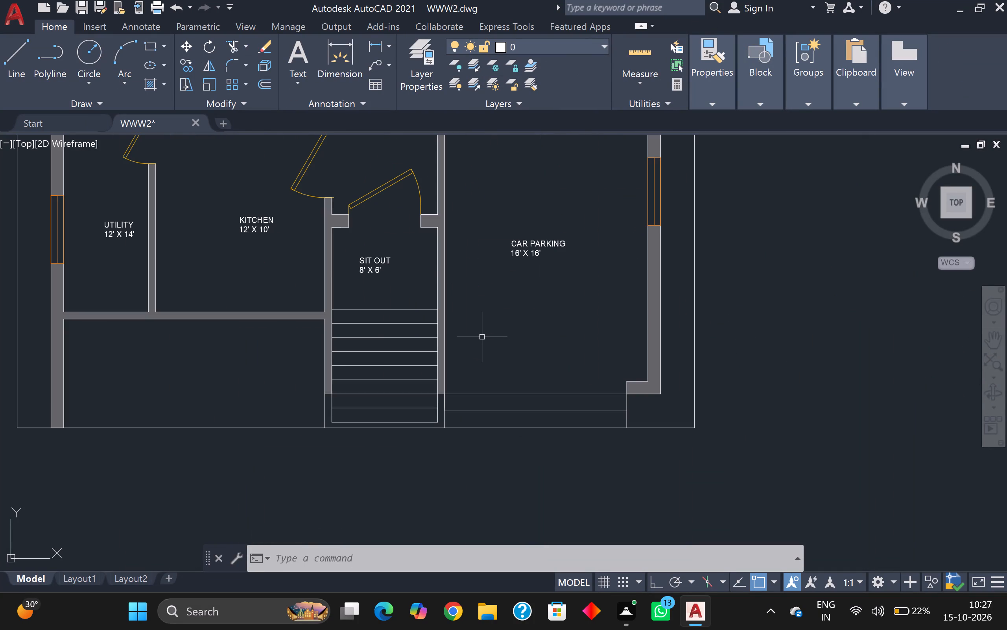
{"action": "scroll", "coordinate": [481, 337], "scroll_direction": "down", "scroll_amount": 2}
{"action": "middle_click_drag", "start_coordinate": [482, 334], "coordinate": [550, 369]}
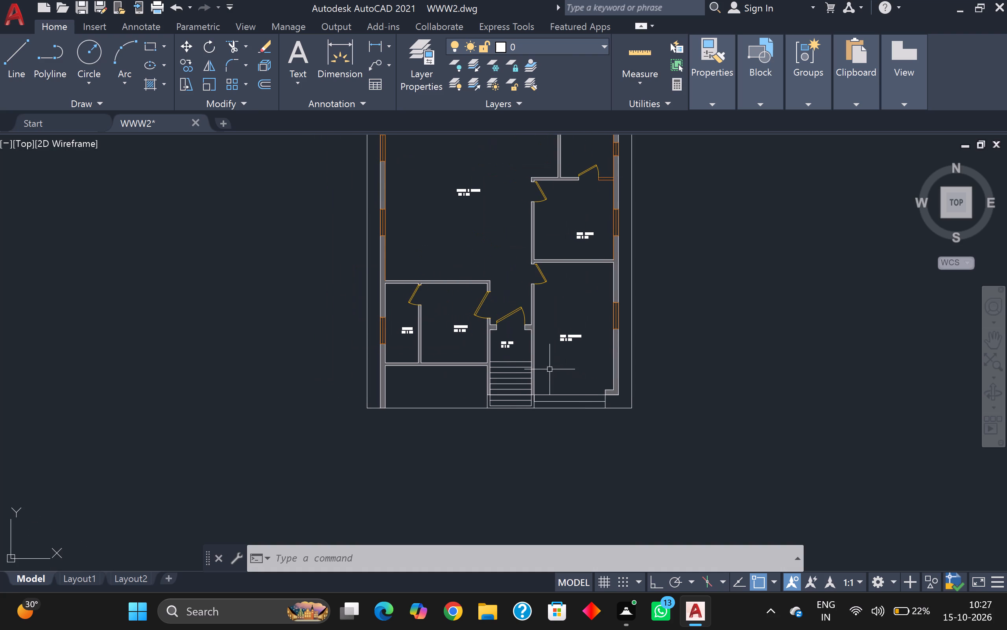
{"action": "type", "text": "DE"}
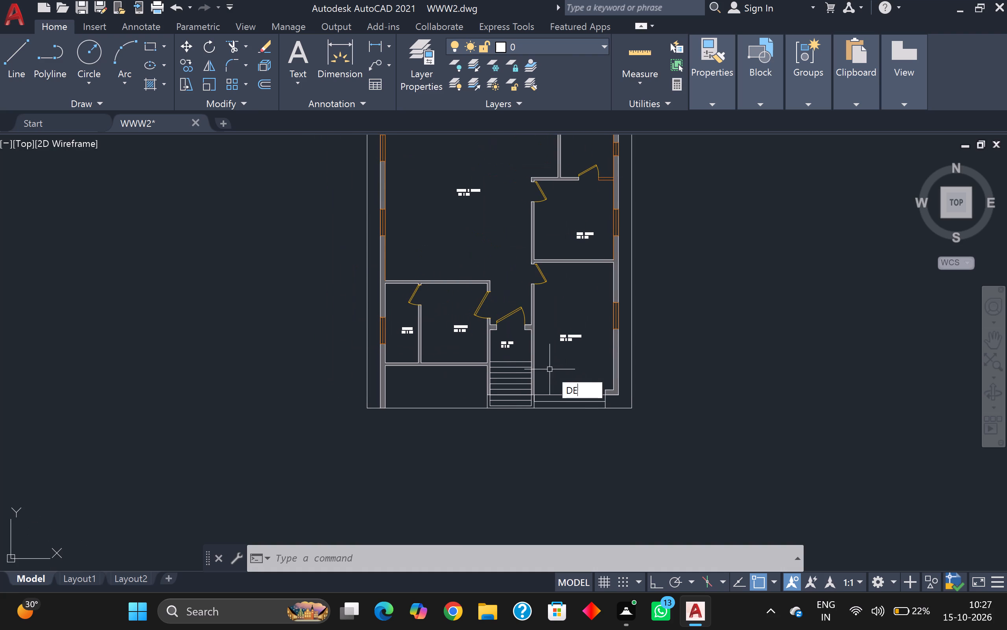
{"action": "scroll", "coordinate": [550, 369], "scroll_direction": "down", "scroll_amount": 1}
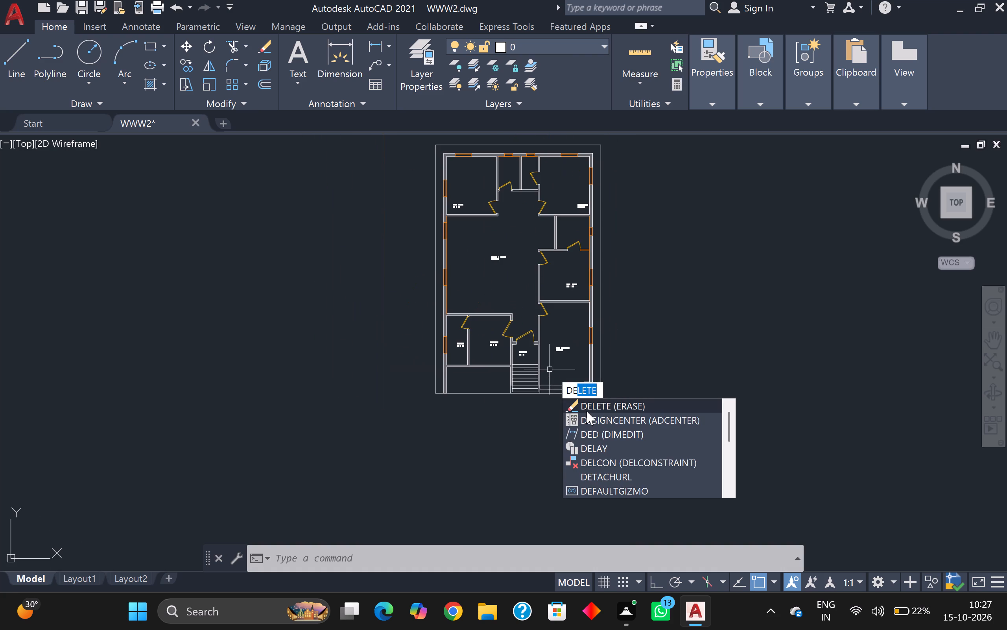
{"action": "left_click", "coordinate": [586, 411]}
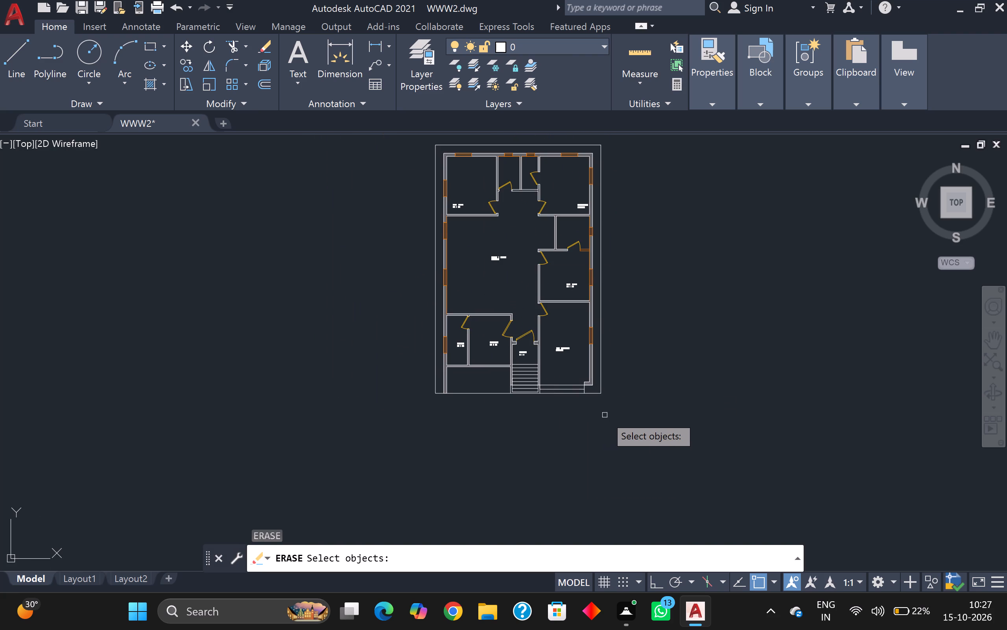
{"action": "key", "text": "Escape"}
From DesignCenter's Home - Space Planner blocks, insert Bed - Queen and Dining Set - 36 x 72 in. in the empty space east of the plan.
{"action": "type", "text": "DE"}
{"action": "left_click", "coordinate": [637, 468]}
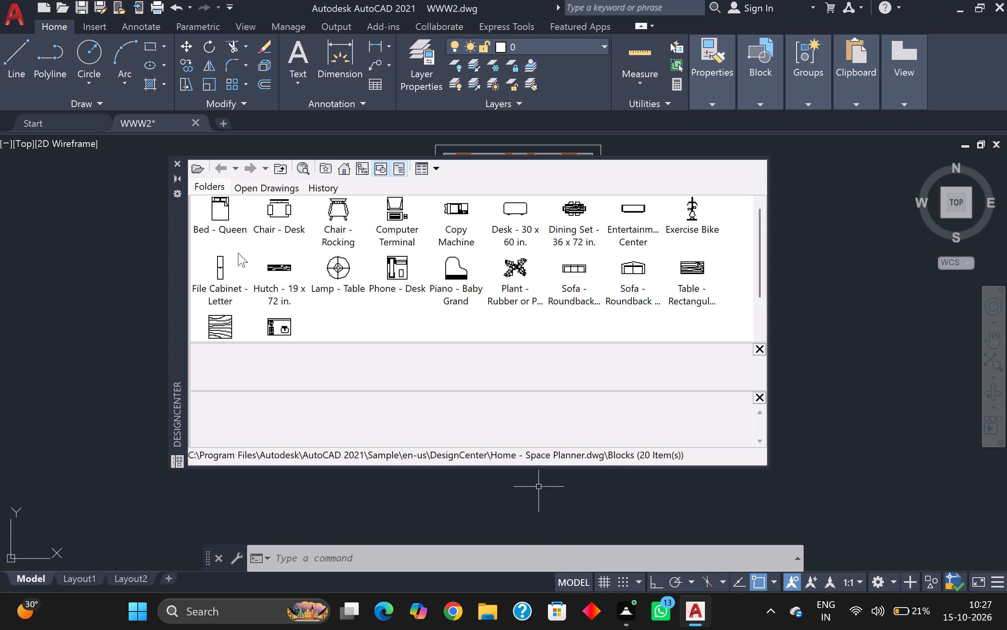
{"action": "left_click_drag", "start_coordinate": [219, 202], "coordinate": [835, 270]}
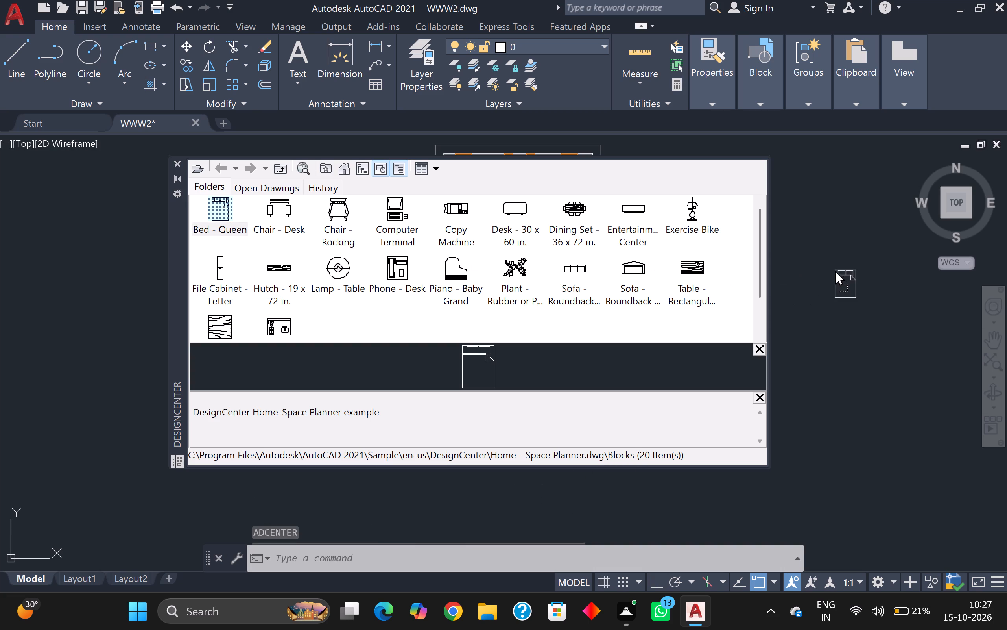
{"action": "left_click_drag", "start_coordinate": [835, 270], "coordinate": [840, 217]}
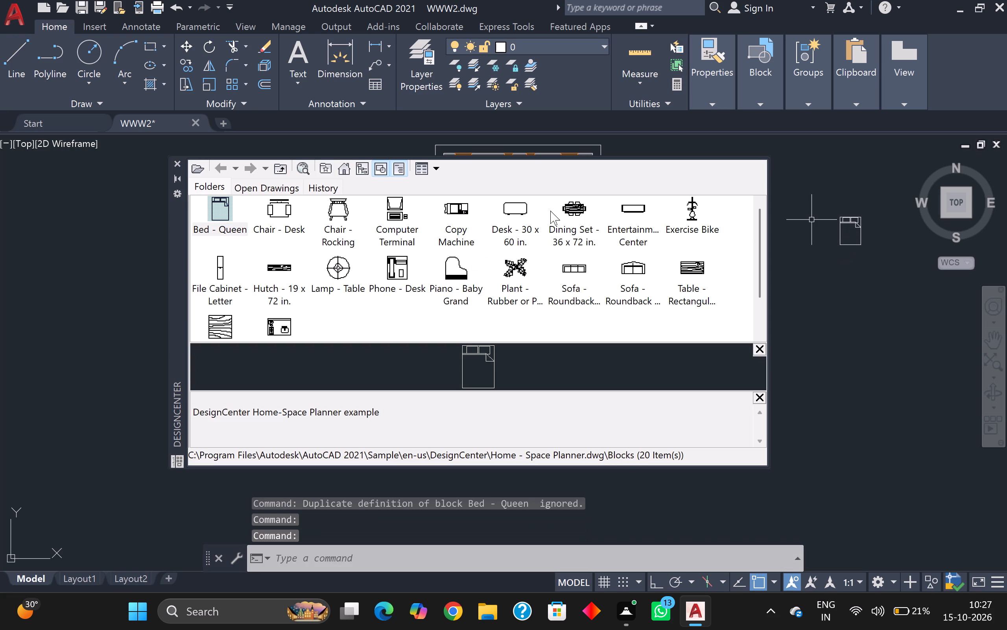
{"action": "left_click_drag", "start_coordinate": [567, 212], "coordinate": [902, 283]}
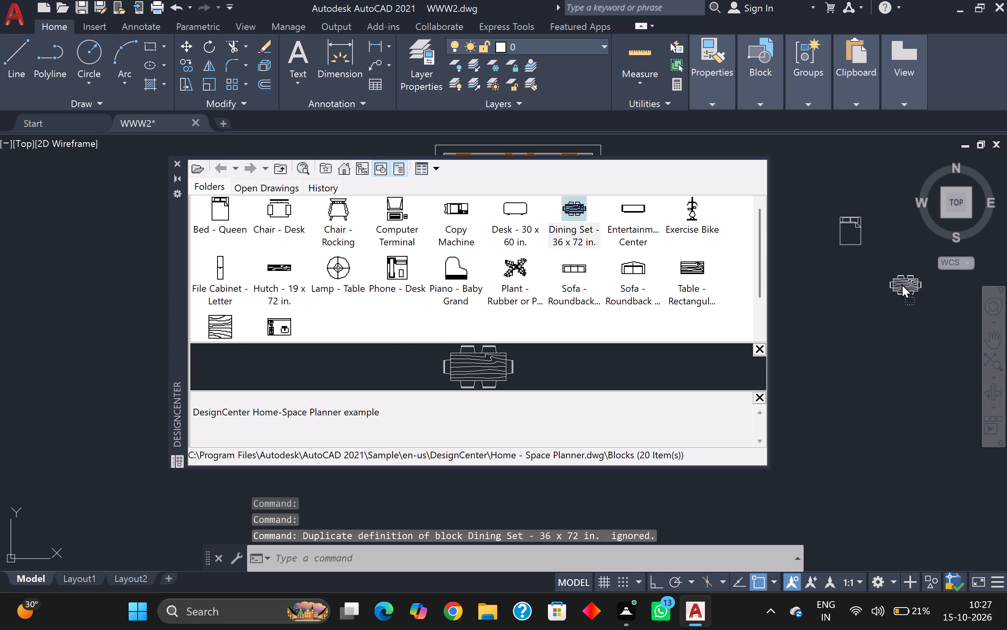
{"action": "left_click_drag", "start_coordinate": [902, 283], "coordinate": [871, 279]}
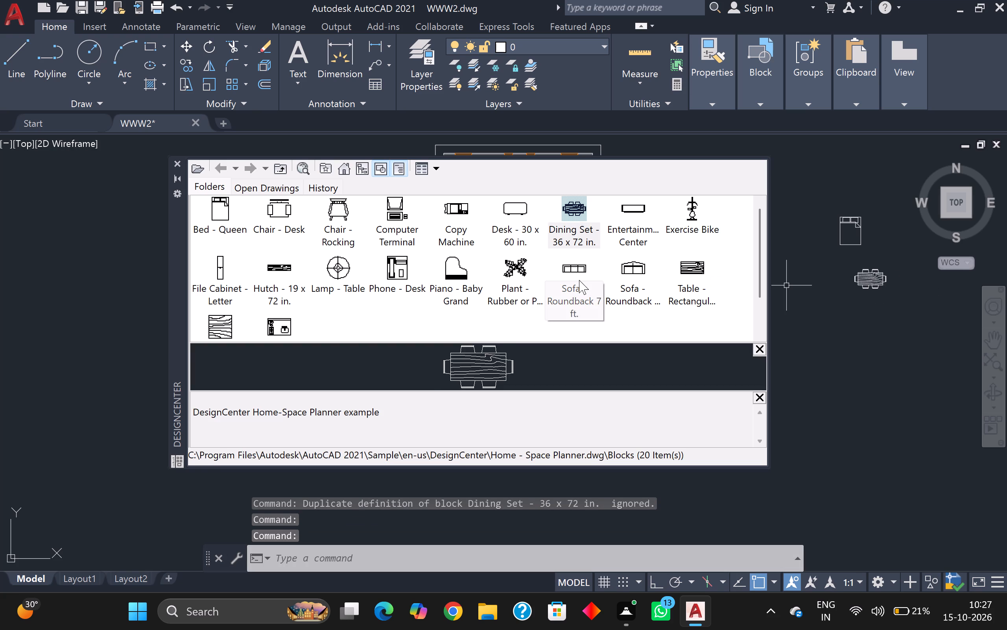
Insert the Sofa - Roundback 7 ft. and Sofa - Roundback Loveseat 5 ft. blocks side by side, south of the dining set.
{"action": "left_click_drag", "start_coordinate": [579, 280], "coordinate": [858, 306]}
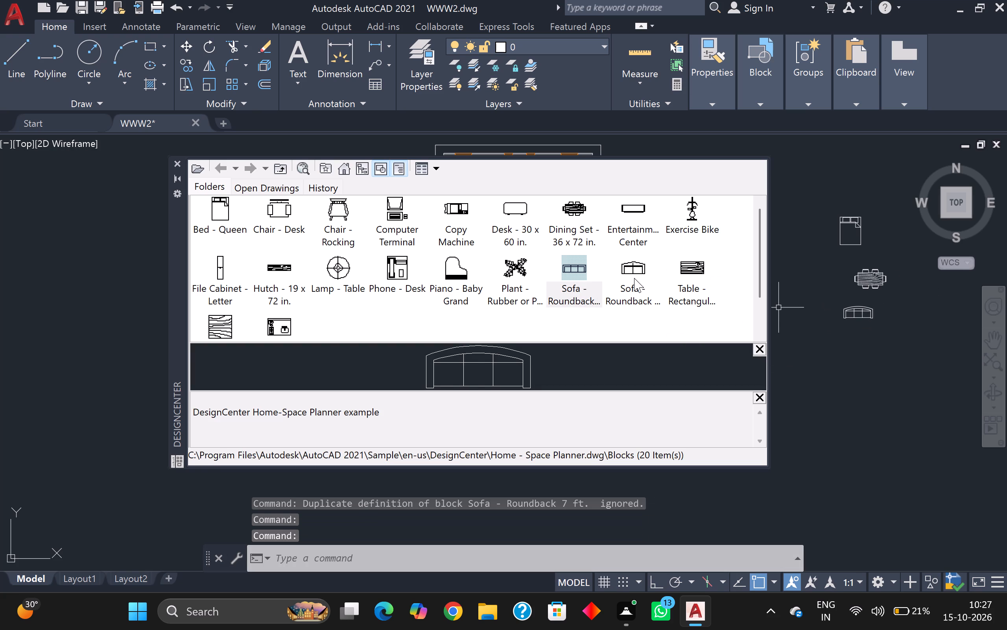
{"action": "left_click_drag", "start_coordinate": [634, 278], "coordinate": [819, 306]}
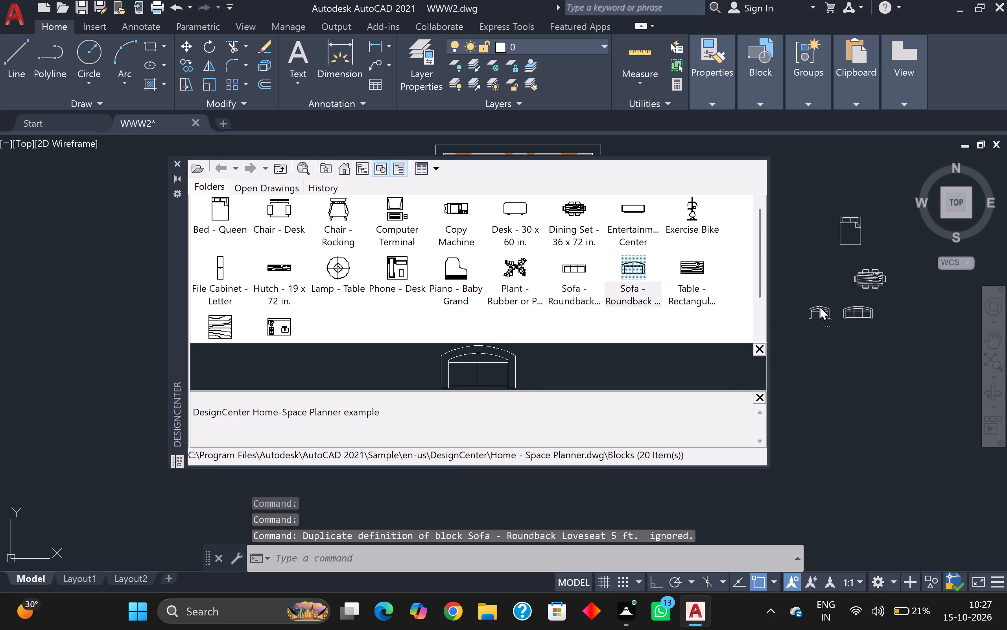
{"action": "left_click_drag", "start_coordinate": [819, 306], "coordinate": [819, 306]}
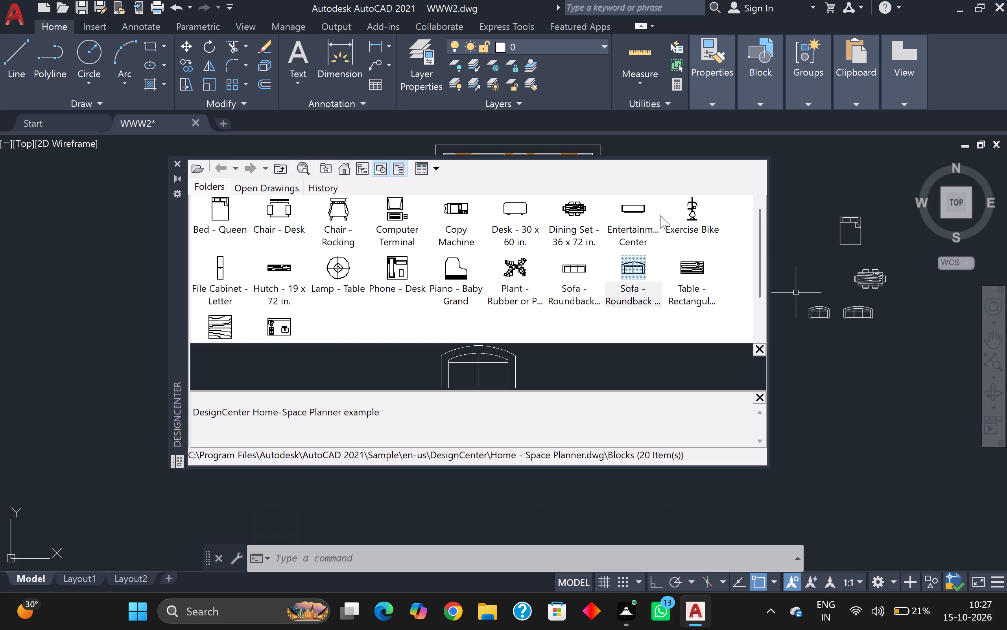
Insert the Table - Square Woodgrain 42 x 42 in. and Table - Rectangular Woodgrain 60 x 30 in. blocks south of the sofas, and close DesignCenter.
{"action": "scroll", "coordinate": [660, 215], "scroll_direction": "up", "scroll_amount": 1}
{"action": "scroll", "coordinate": [660, 215], "scroll_direction": "down", "scroll_amount": 2}
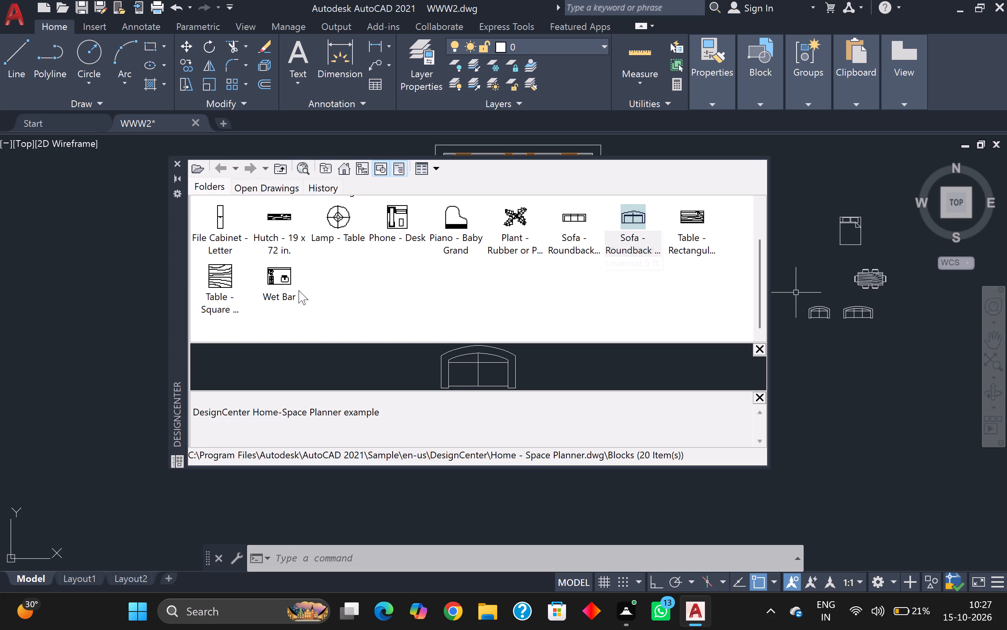
{"action": "left_click_drag", "start_coordinate": [226, 280], "coordinate": [856, 351]}
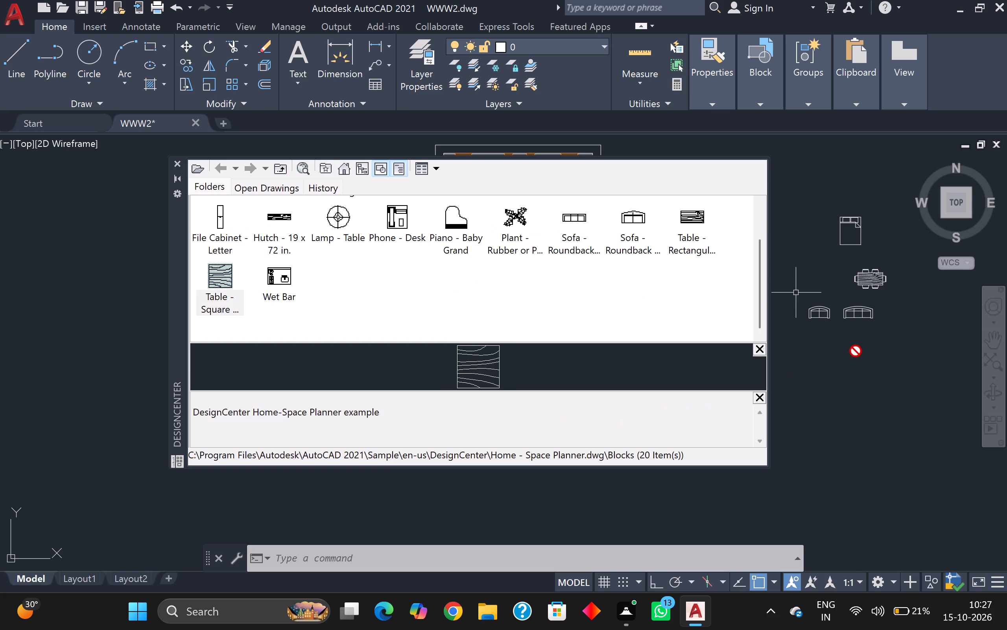
{"action": "left_click_drag", "start_coordinate": [856, 351], "coordinate": [850, 354]}
{"action": "left_click_drag", "start_coordinate": [699, 210], "coordinate": [797, 434]}
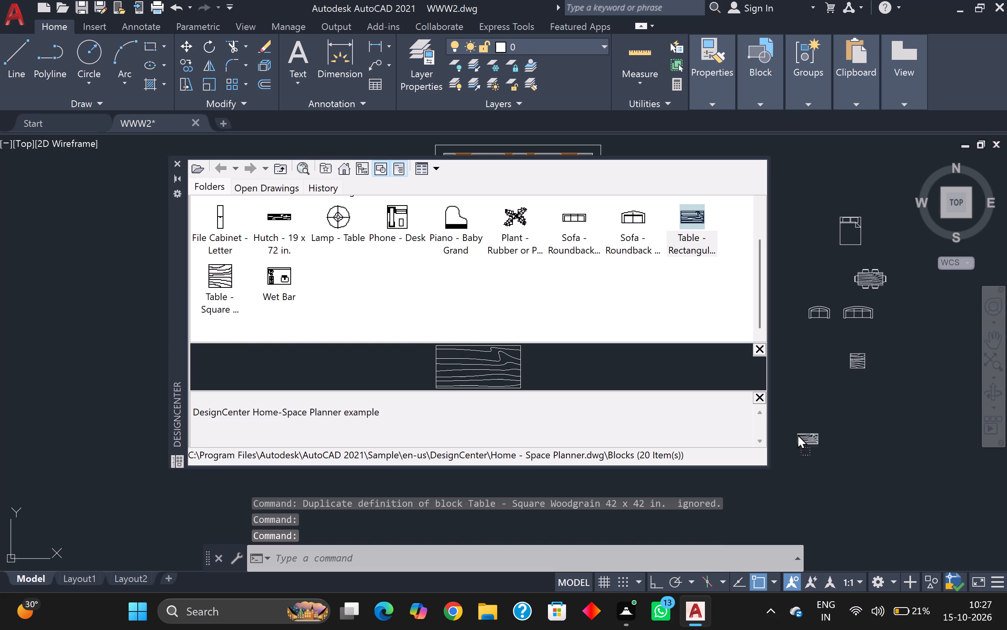
{"action": "left_click_drag", "start_coordinate": [797, 434], "coordinate": [807, 349]}
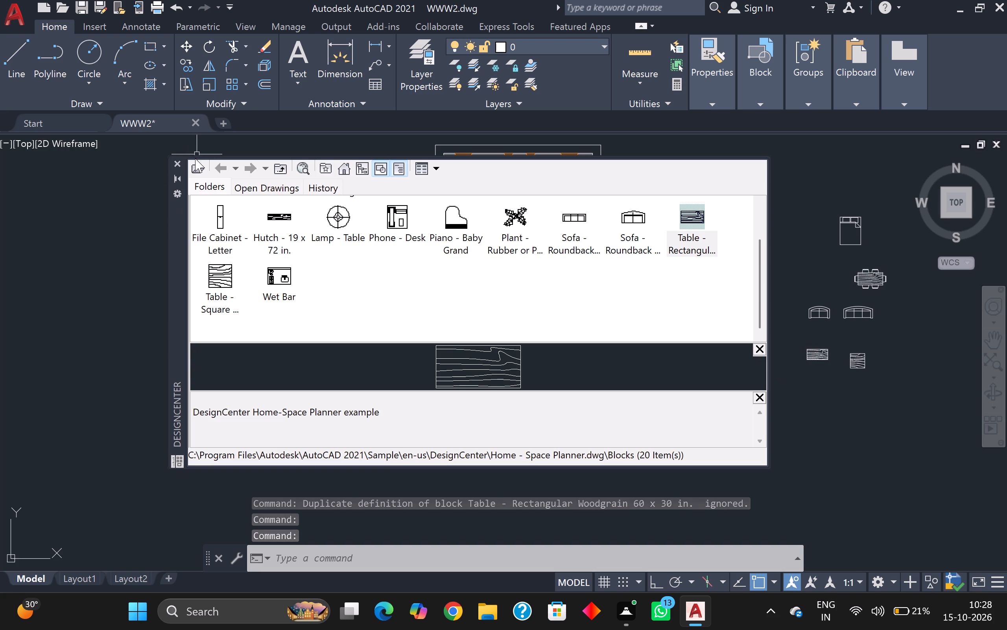
{"action": "left_click", "coordinate": [170, 159]}
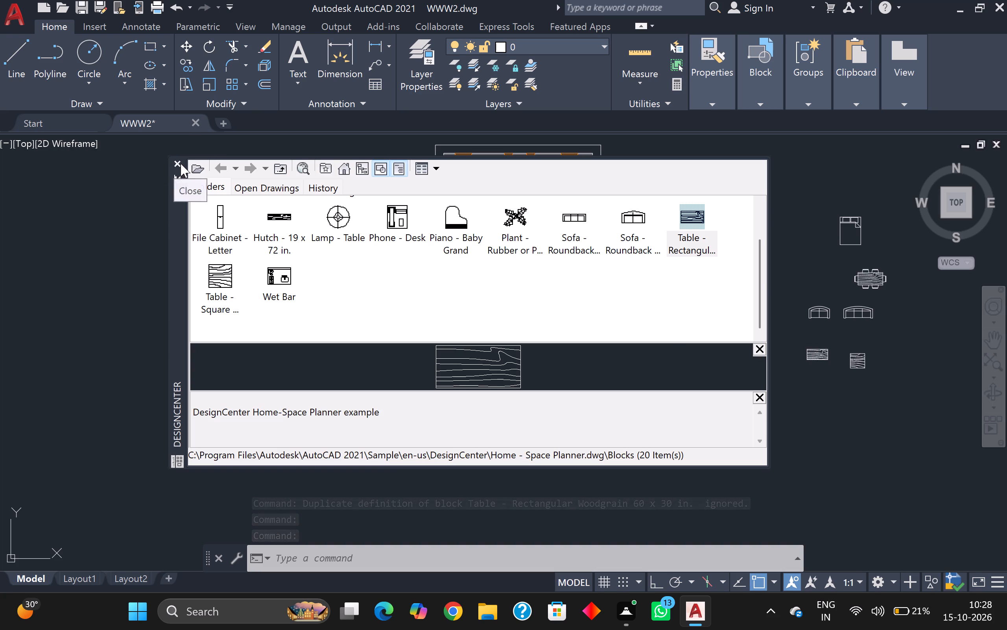
{"action": "left_click", "coordinate": [179, 162]}
{"action": "scroll", "coordinate": [462, 335], "scroll_direction": "down", "scroll_amount": 3}
{"action": "scroll", "coordinate": [468, 337], "scroll_direction": "up", "scroll_amount": 1}
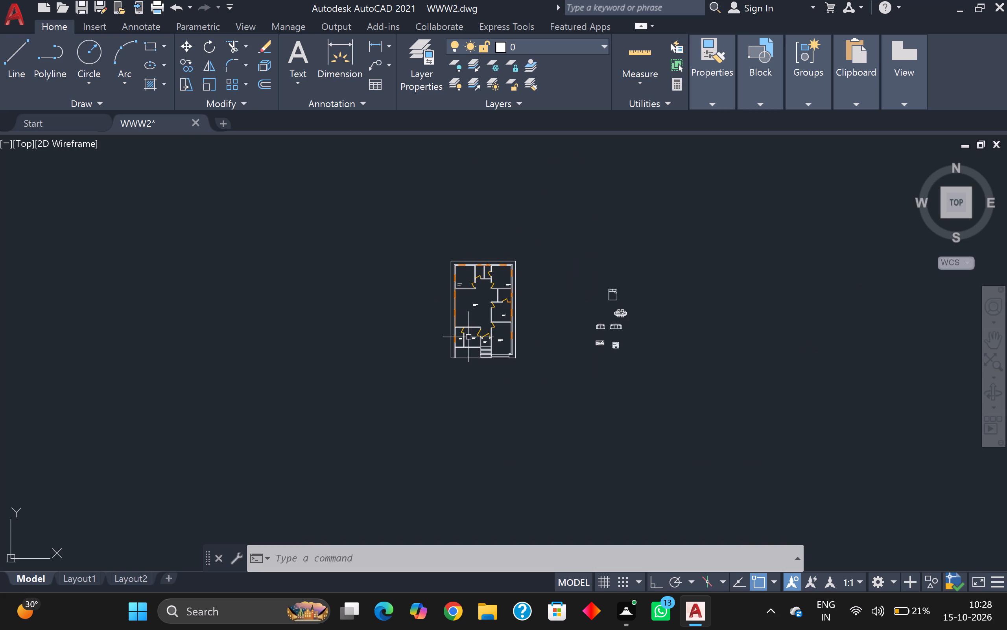
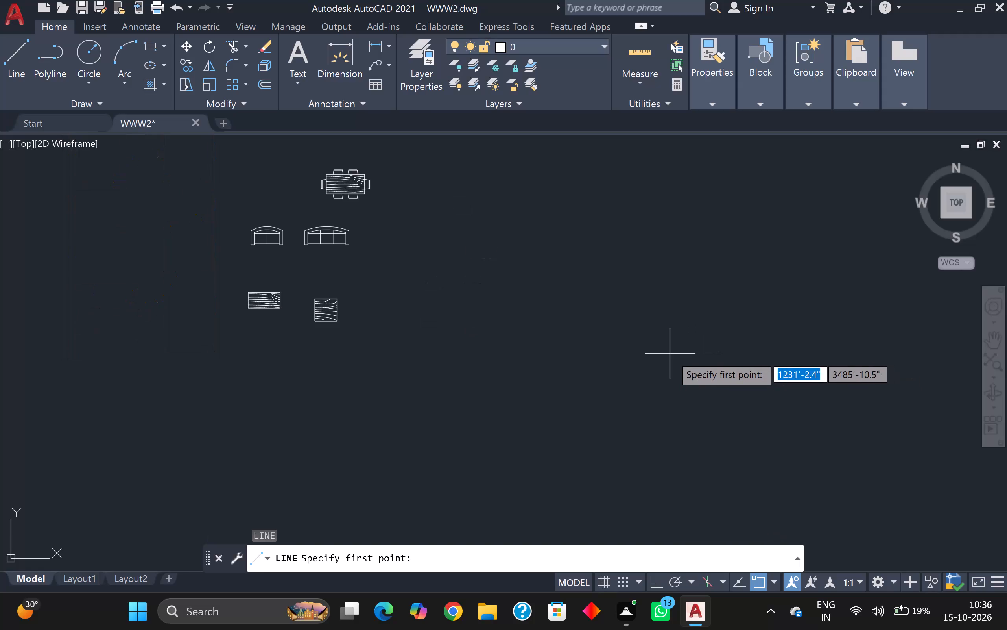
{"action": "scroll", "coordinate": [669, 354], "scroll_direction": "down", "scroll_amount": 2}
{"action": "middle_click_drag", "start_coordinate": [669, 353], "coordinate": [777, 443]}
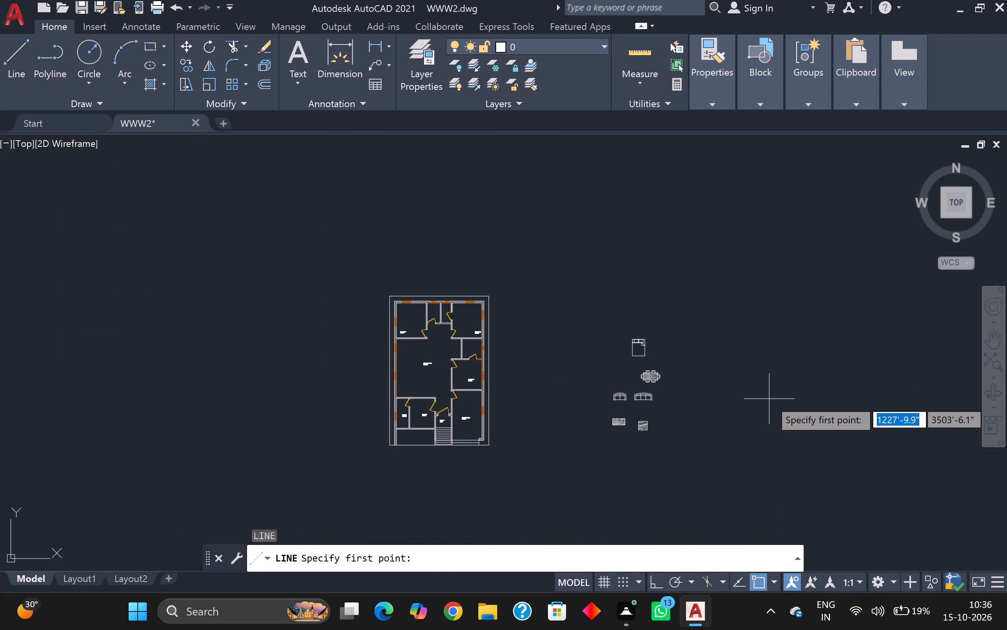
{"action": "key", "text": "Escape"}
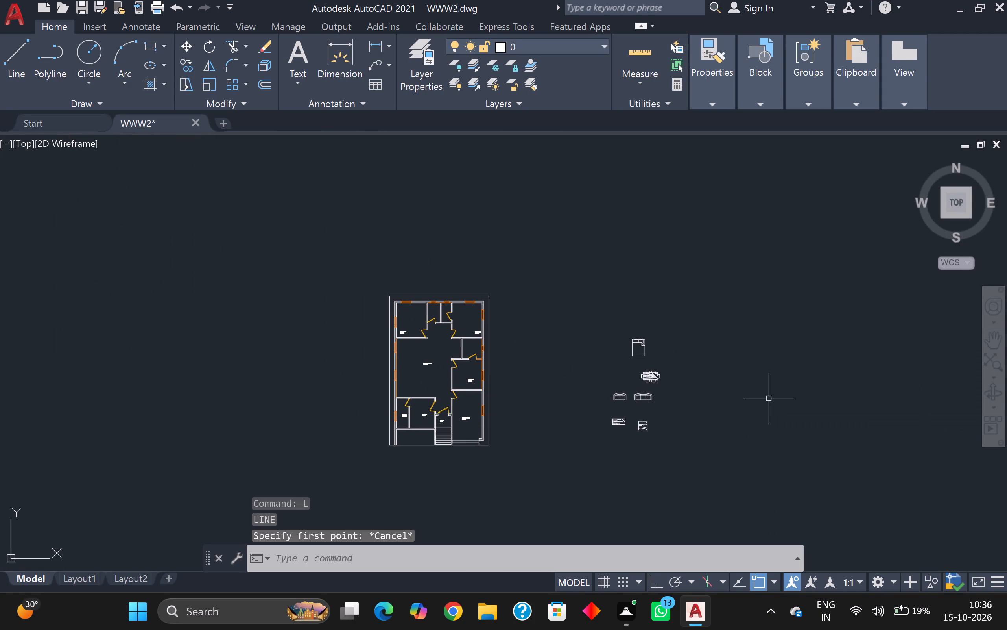
Copy the queen bed from the furniture east of the plan into the northwest 12' X 14' bedroom, headboard near the north wall.
{"action": "scroll", "coordinate": [670, 305], "scroll_direction": "up", "scroll_amount": 1}
{"action": "scroll", "coordinate": [633, 348], "scroll_direction": "up", "scroll_amount": 2}
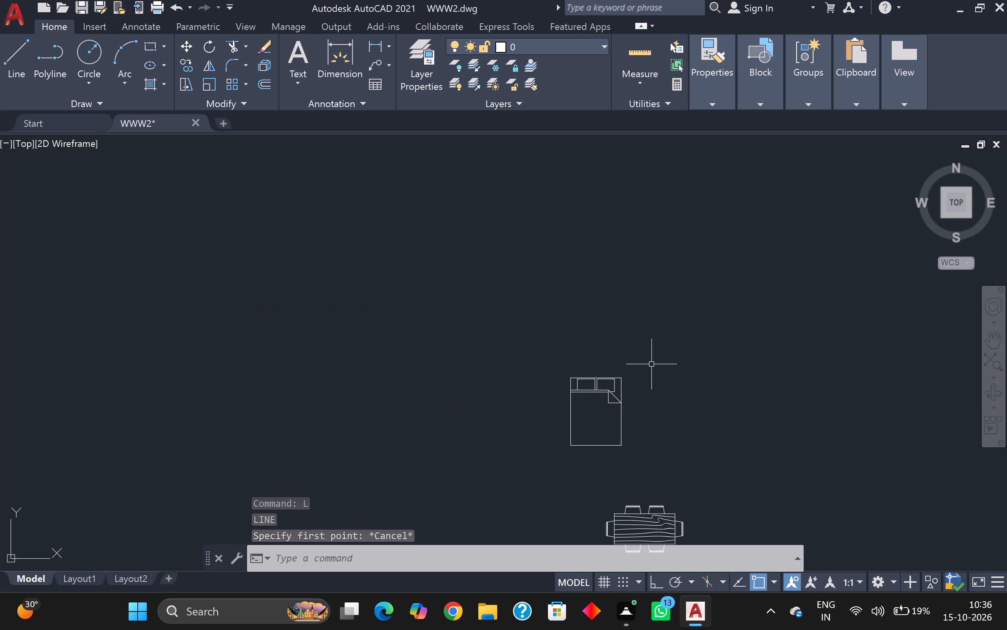
{"action": "left_click", "coordinate": [656, 370]}
{"action": "left_click", "coordinate": [527, 475]}
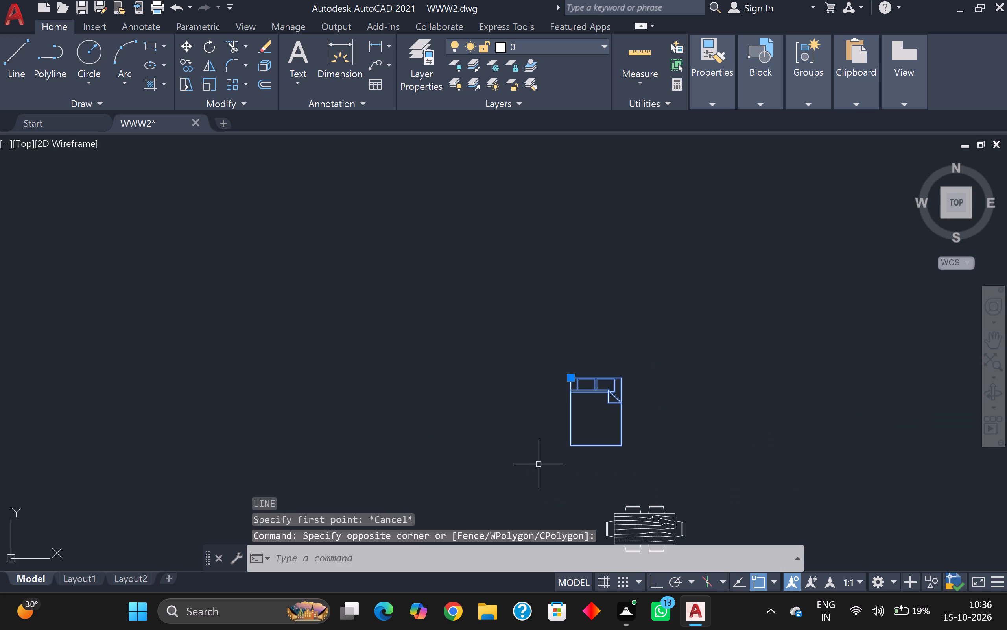
{"action": "key", "text": "c"}
{"action": "key", "text": "o"}
{"action": "key", "text": "Return"}
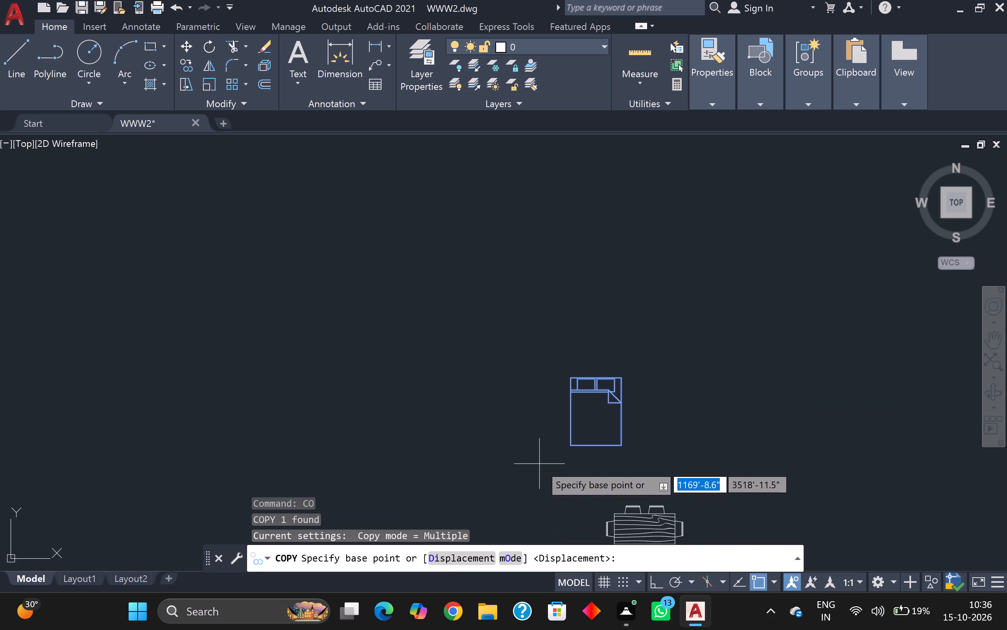
{"action": "left_click", "coordinate": [613, 450]}
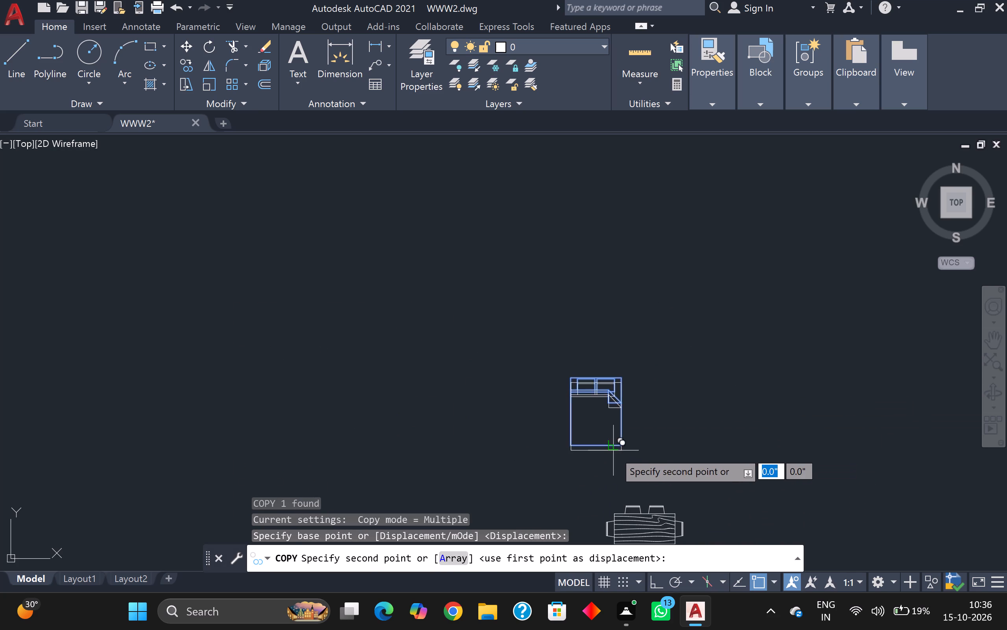
{"action": "scroll", "coordinate": [509, 429], "scroll_direction": "down", "scroll_amount": 2}
{"action": "middle_click_drag", "start_coordinate": [492, 428], "coordinate": [628, 356]}
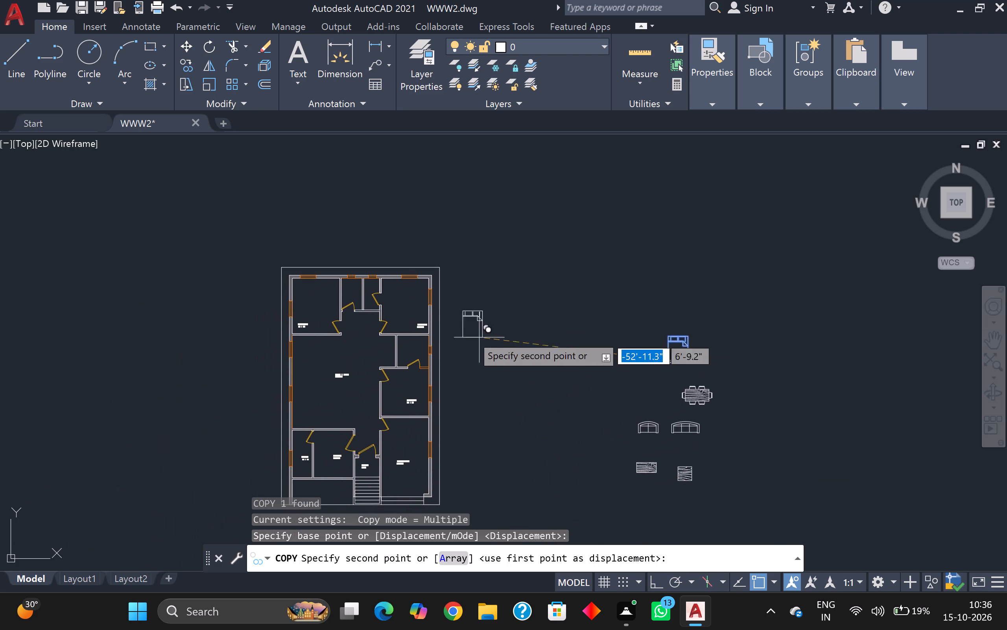
{"action": "scroll", "coordinate": [271, 345], "scroll_direction": "up", "scroll_amount": 1}
{"action": "scroll", "coordinate": [338, 308], "scroll_direction": "up", "scroll_amount": 2}
{"action": "middle_click_drag", "start_coordinate": [351, 288], "coordinate": [349, 317]}
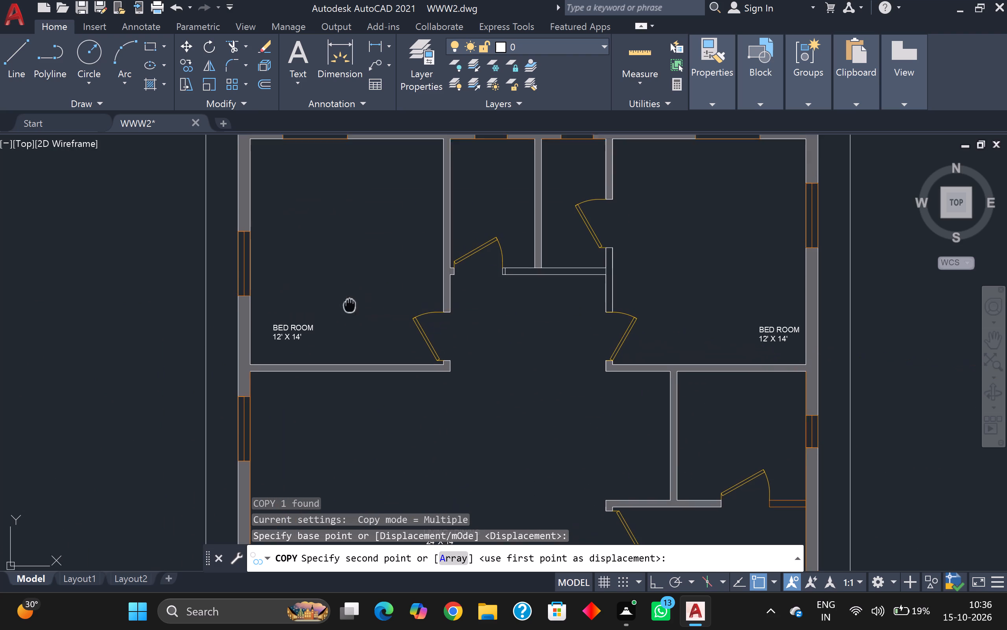
{"action": "middle_click_drag", "start_coordinate": [349, 317], "coordinate": [354, 367]}
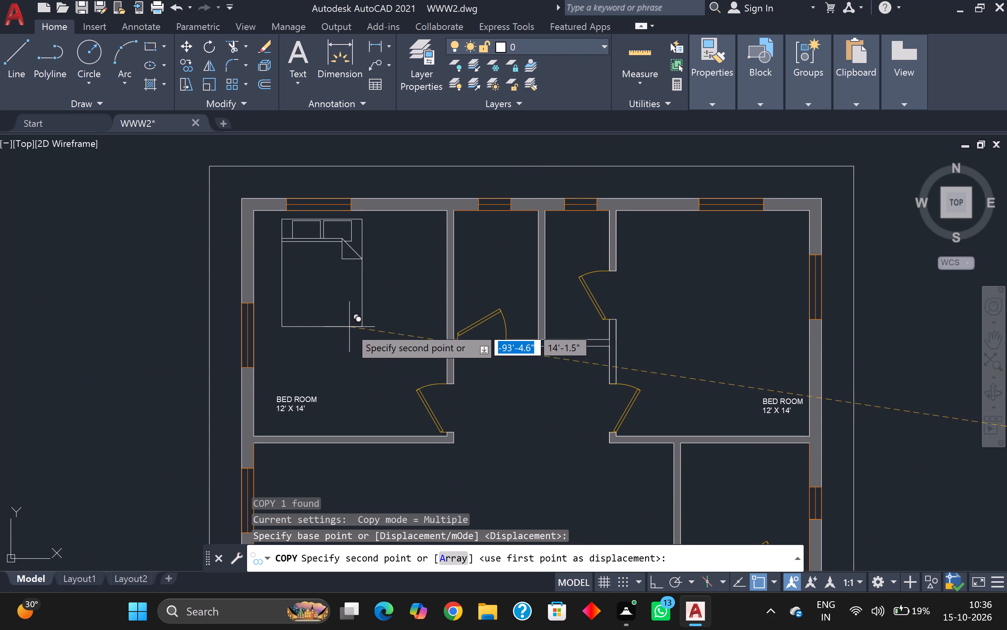
{"action": "left_click", "coordinate": [349, 326]}
Place two more copies of the queen bed, in the northeast 12' X 14' bedroom and the 12' X 12' bedroom.
{"action": "middle_click_drag", "start_coordinate": [703, 347], "coordinate": [690, 351]}
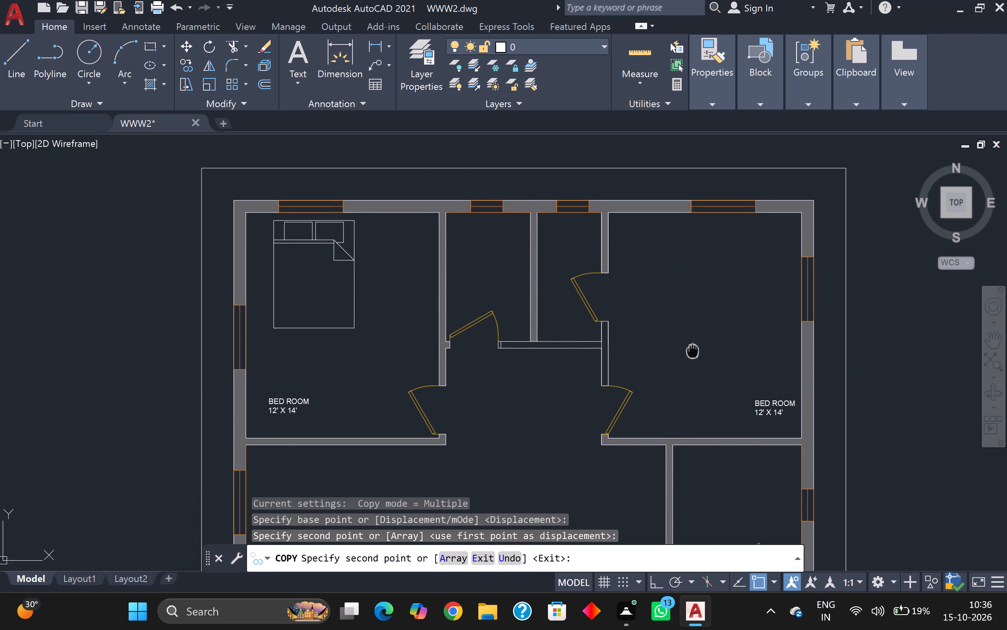
{"action": "middle_click_drag", "start_coordinate": [690, 351], "coordinate": [592, 357]}
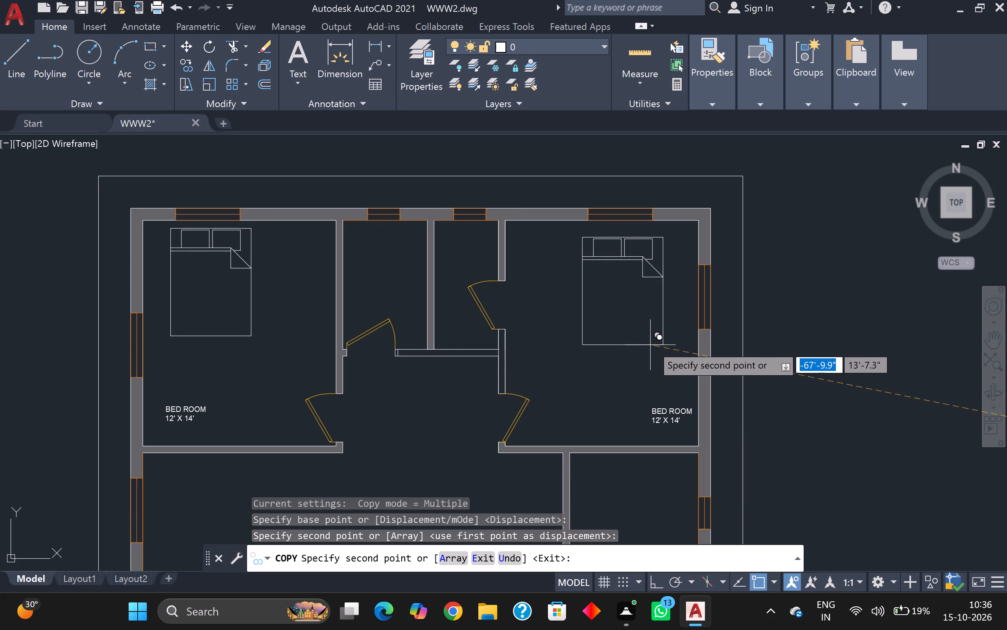
{"action": "left_click", "coordinate": [652, 344]}
{"action": "scroll", "coordinate": [653, 344], "scroll_direction": "down", "scroll_amount": 3}
{"action": "middle_click_drag", "start_coordinate": [653, 343], "coordinate": [626, 242]}
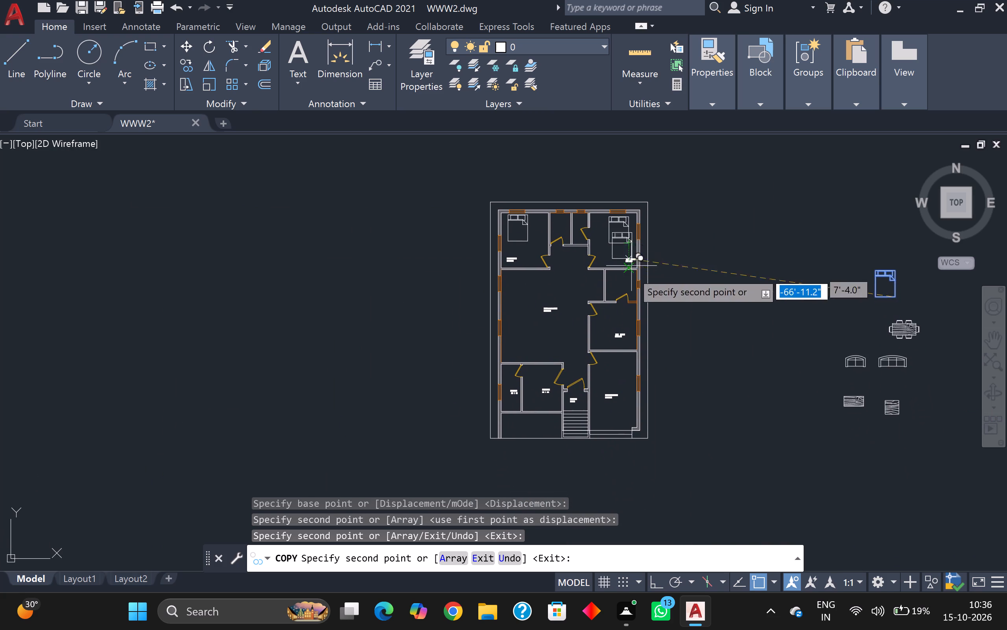
{"action": "scroll", "coordinate": [615, 392], "scroll_direction": "up", "scroll_amount": 2}
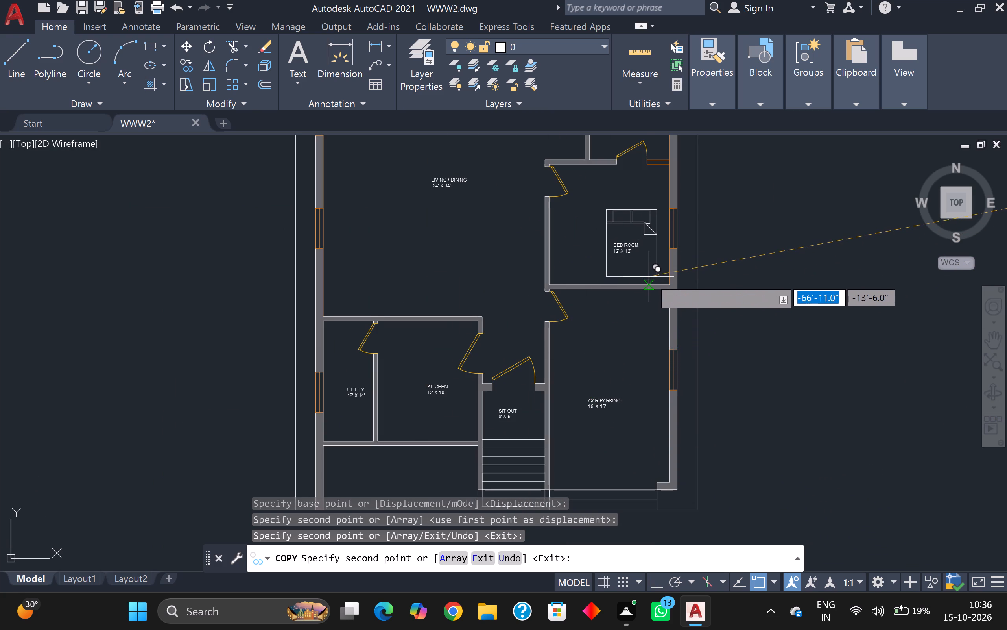
{"action": "left_click", "coordinate": [638, 270]}
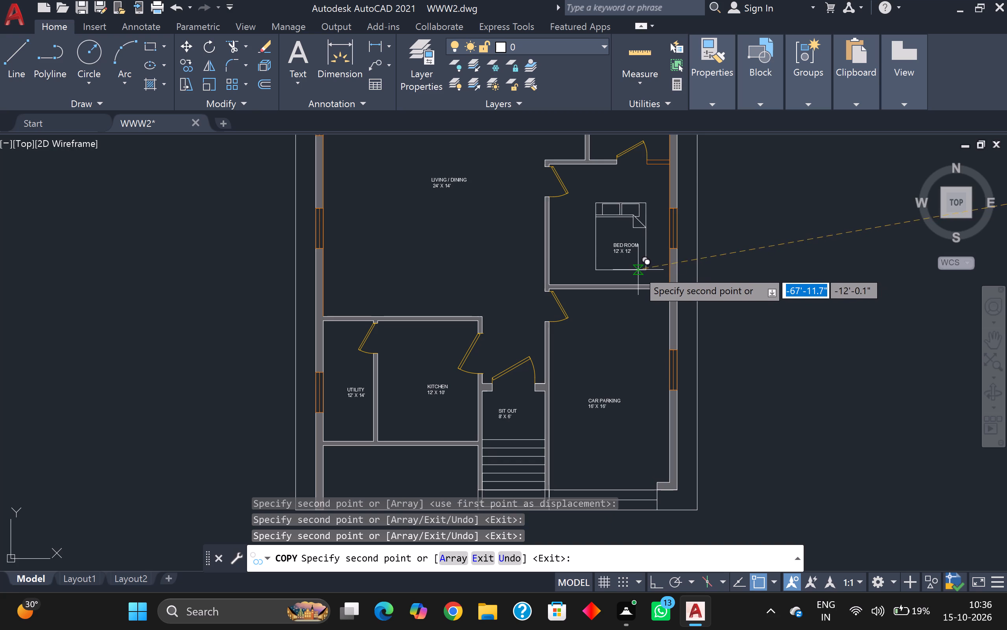
{"action": "key", "text": "Escape"}
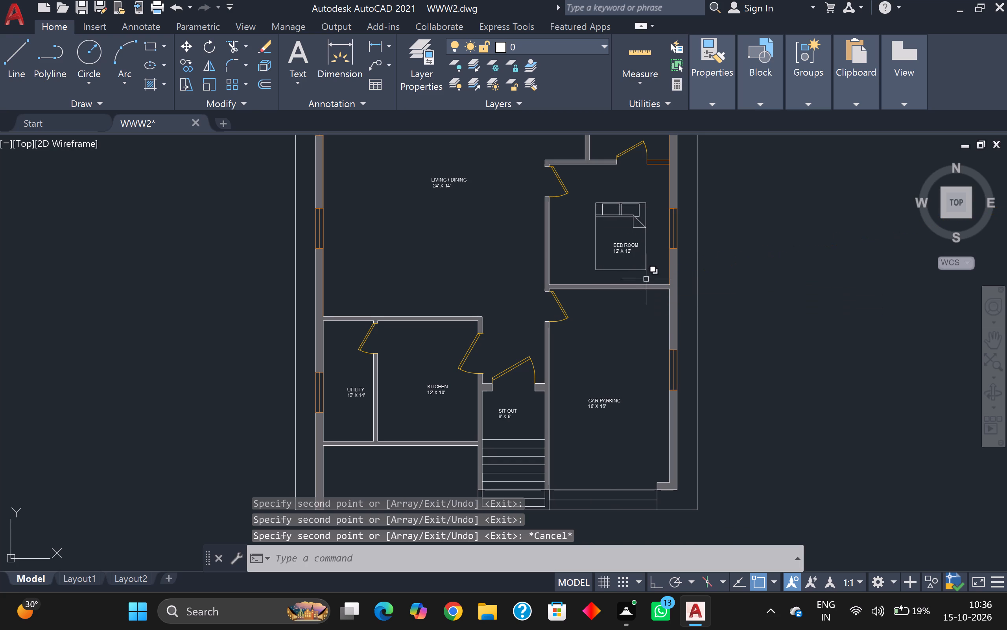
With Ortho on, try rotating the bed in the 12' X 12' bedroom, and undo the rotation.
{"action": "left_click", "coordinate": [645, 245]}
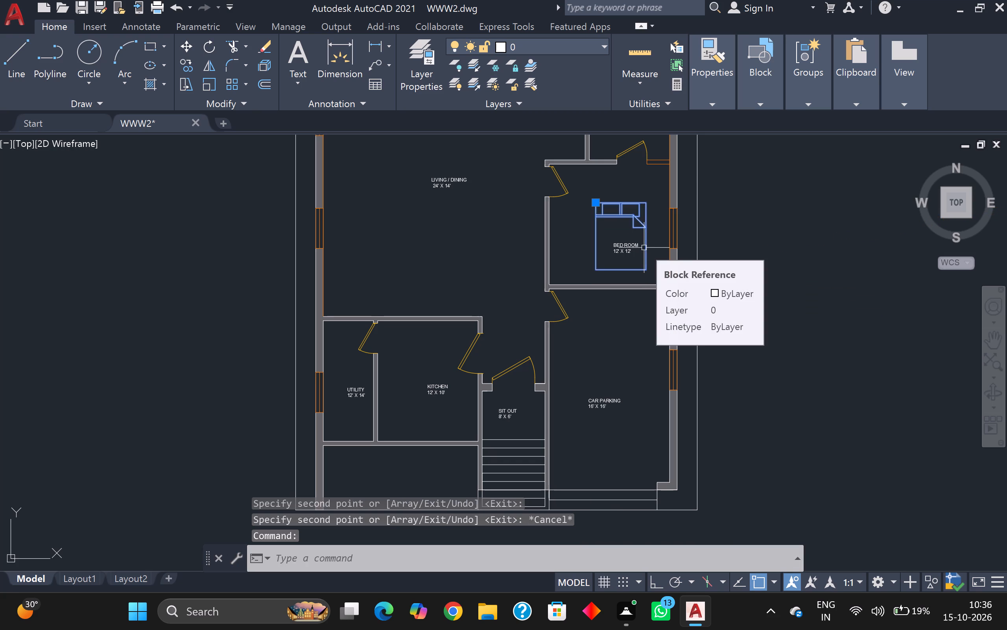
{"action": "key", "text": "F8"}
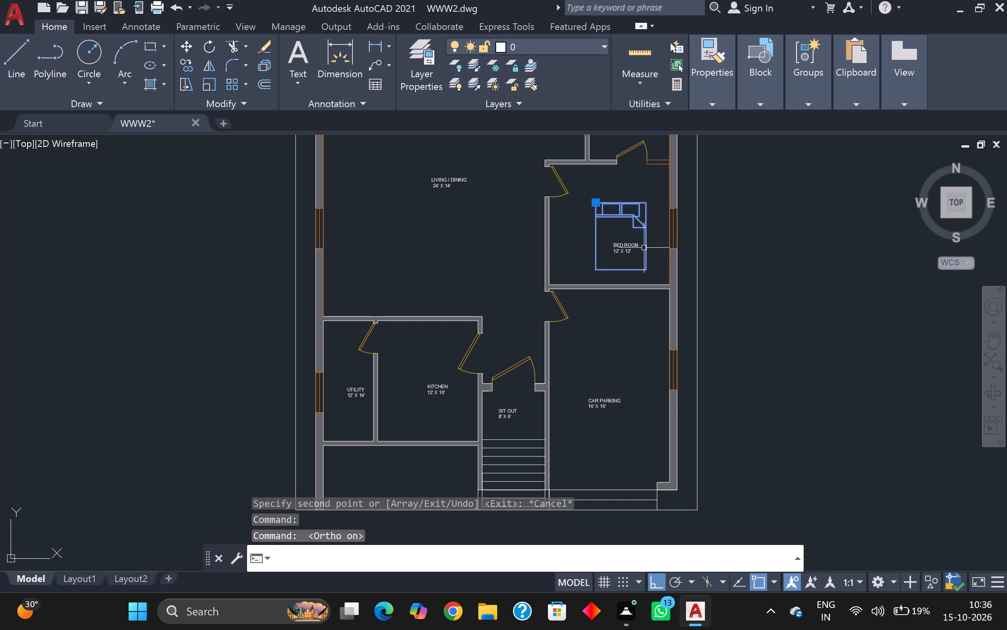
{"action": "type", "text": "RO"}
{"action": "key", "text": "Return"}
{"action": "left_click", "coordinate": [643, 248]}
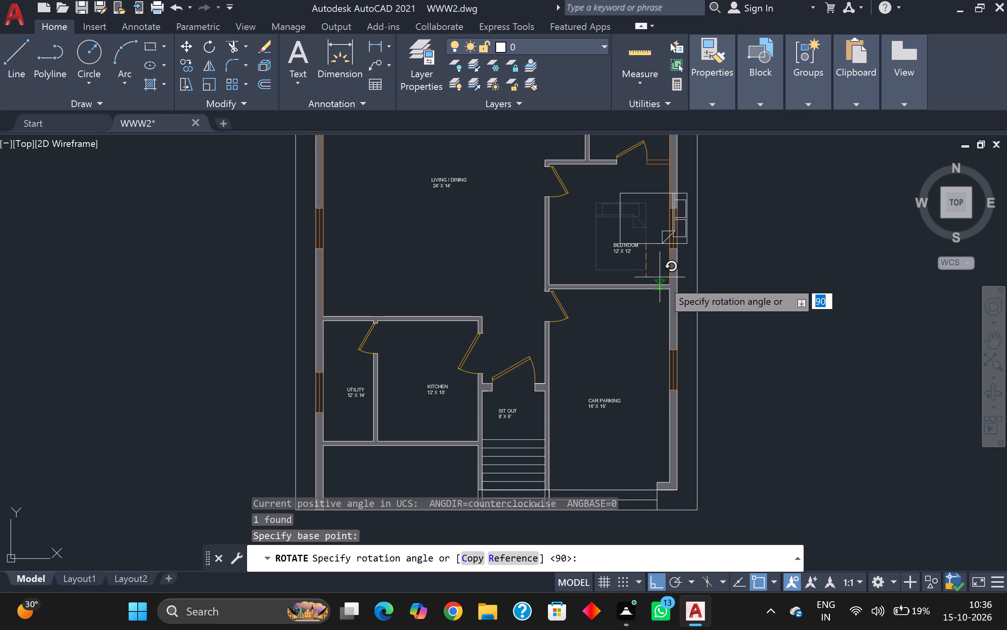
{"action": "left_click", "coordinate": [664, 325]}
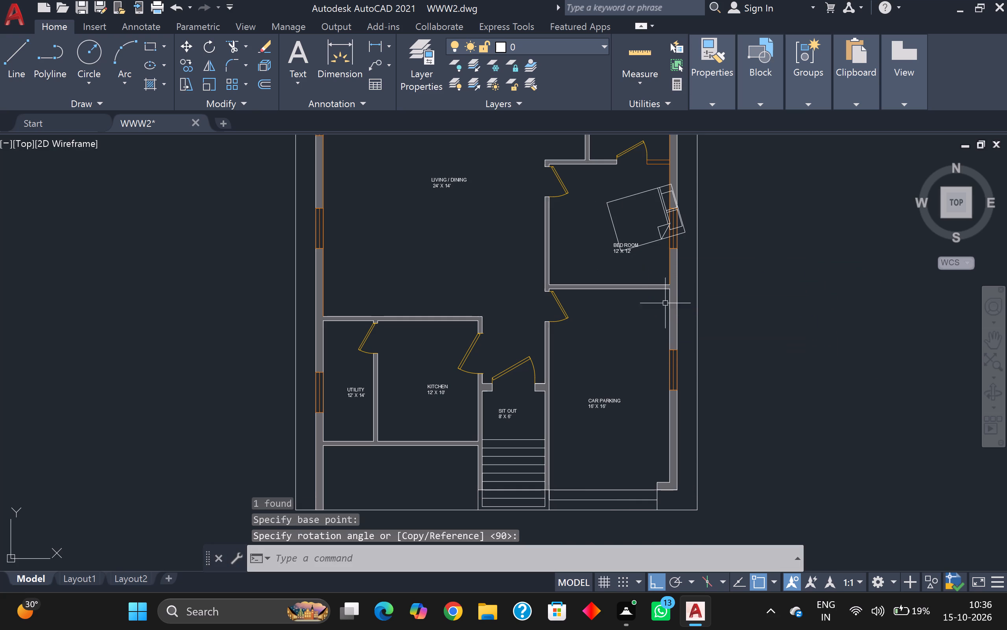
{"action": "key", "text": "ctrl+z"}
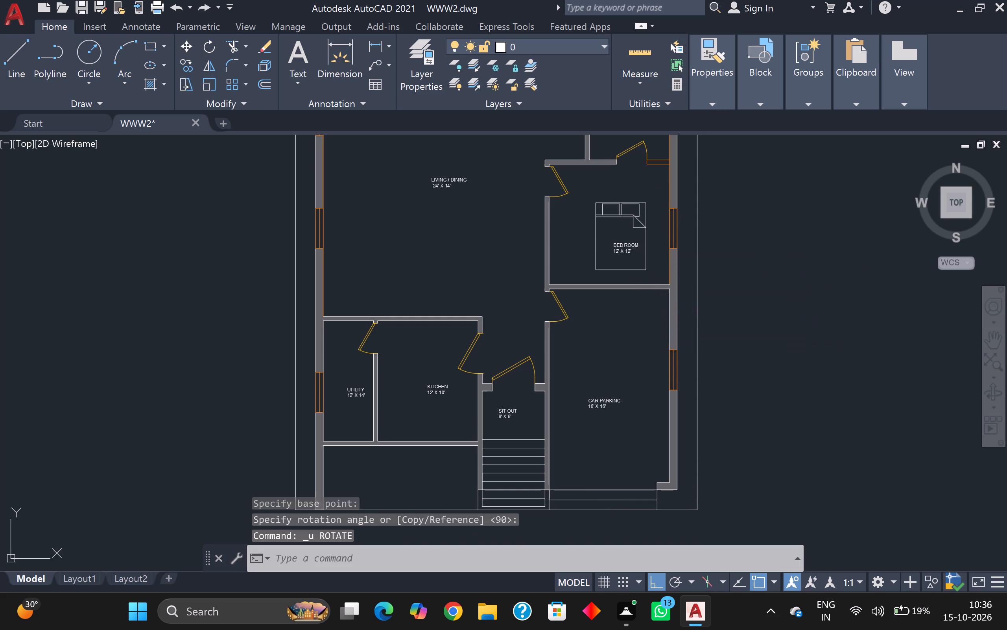
Rotate the bed in the 12' X 12' bedroom by 270° so its headboard faces east.
{"action": "left_click", "coordinate": [626, 268]}
{"action": "key", "text": "r"}
{"action": "key", "text": "o"}
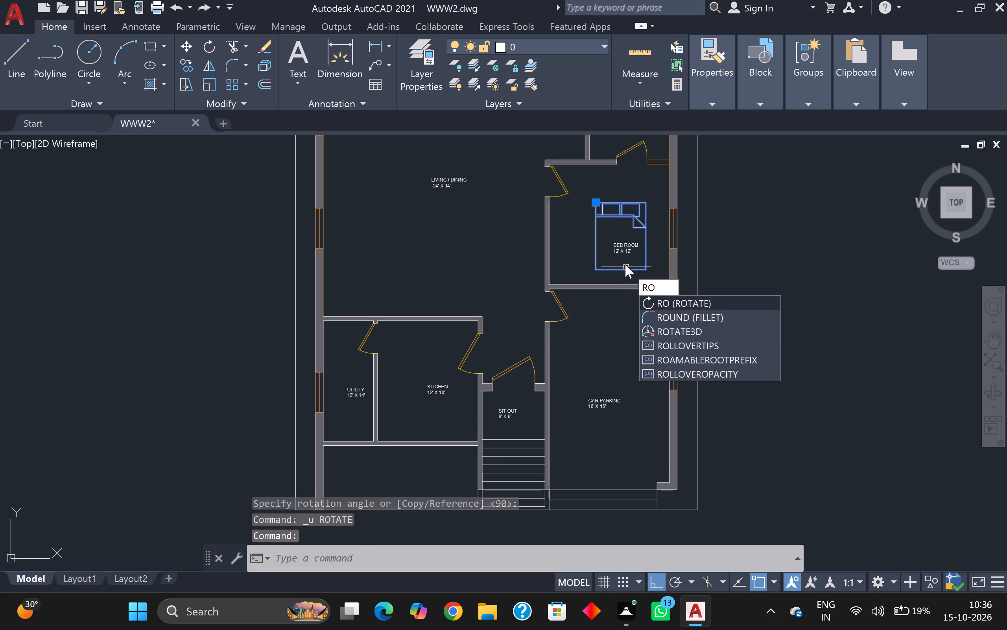
{"action": "key", "text": "Return"}
{"action": "left_click", "coordinate": [647, 237]}
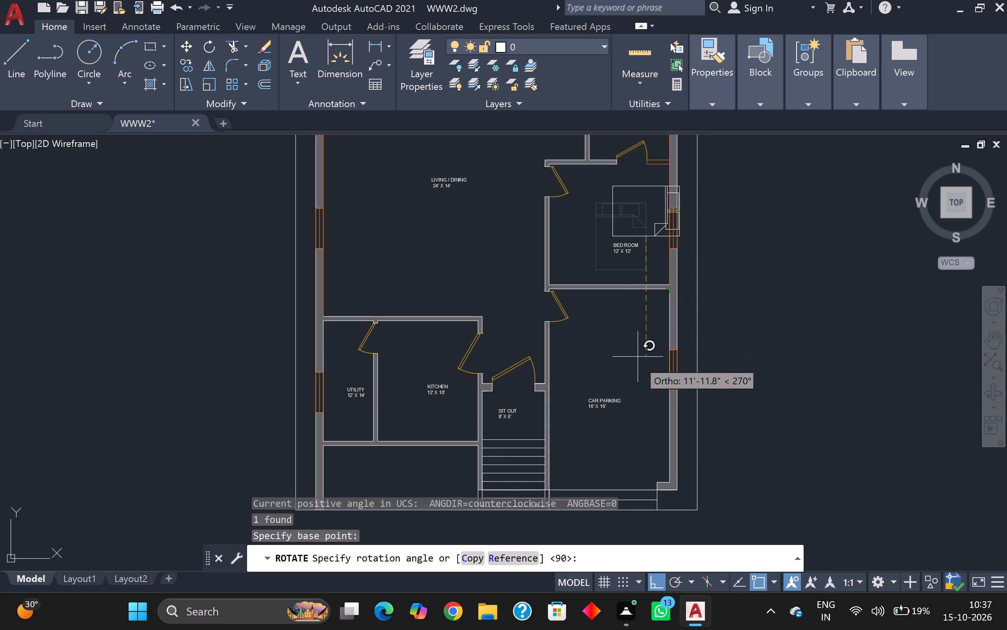
{"action": "left_click", "coordinate": [645, 407]}
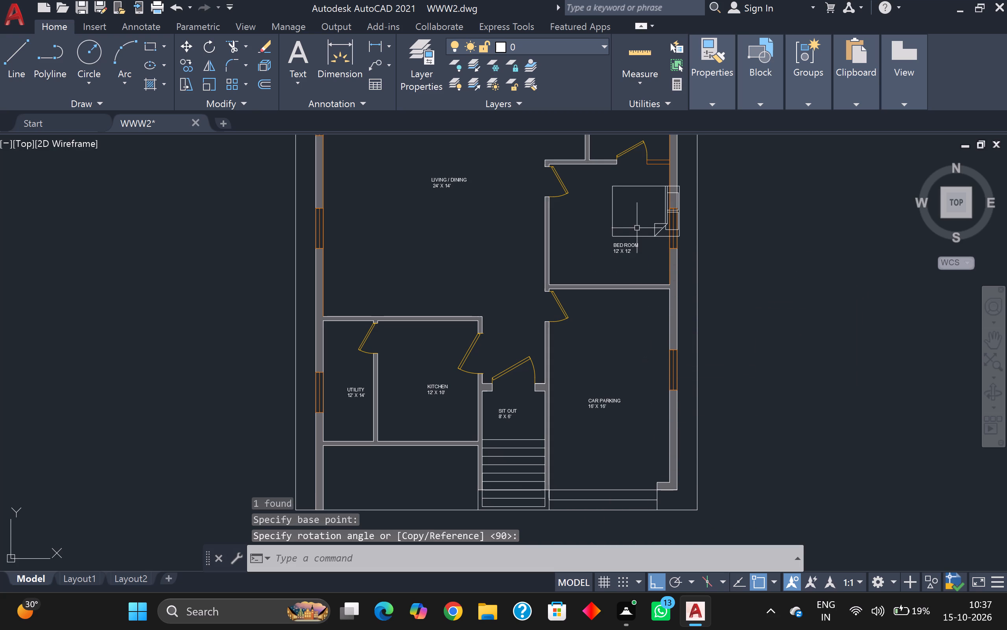
With Ortho off, move the rotated bed about 2' west and 3' south, clear of the 12' X 12' bedroom's east wall.
{"action": "left_click", "coordinate": [634, 240]}
{"action": "left_click", "coordinate": [636, 241]}
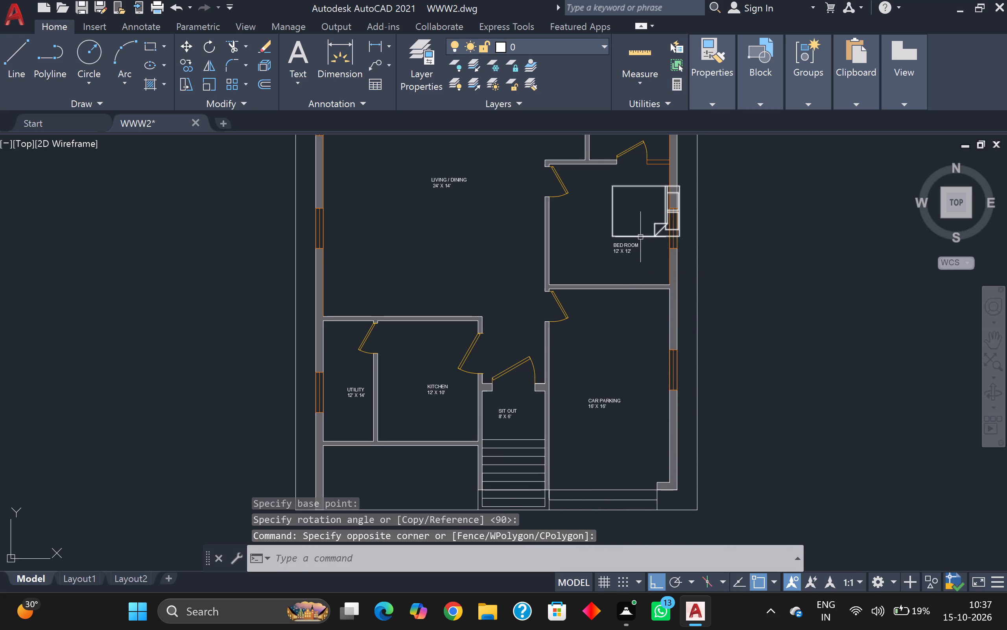
{"action": "left_click", "coordinate": [640, 237]}
{"action": "key", "text": "m"}
{"action": "key", "text": "Return"}
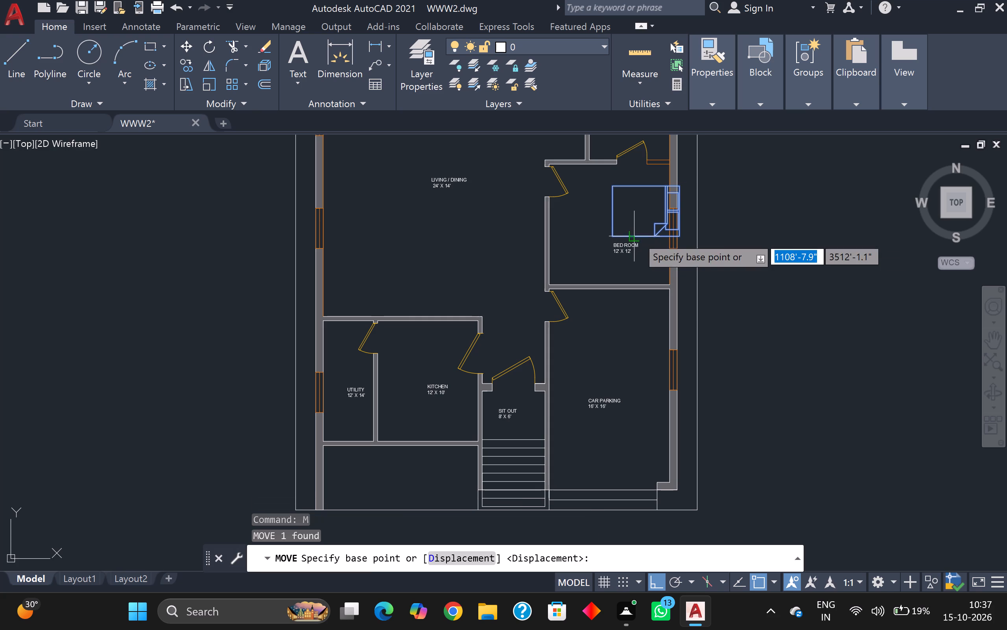
{"action": "left_click", "coordinate": [637, 220]}
{"action": "scroll", "coordinate": [605, 250], "scroll_direction": "up", "scroll_amount": 2}
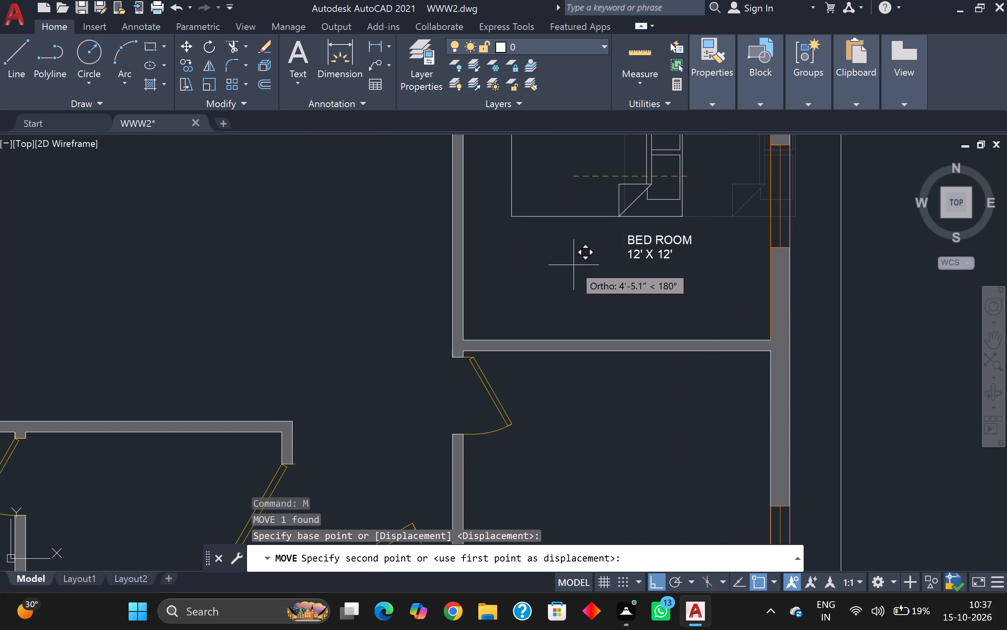
{"action": "key", "text": "F8"}
{"action": "scroll", "coordinate": [583, 267], "scroll_direction": "up", "scroll_amount": 1}
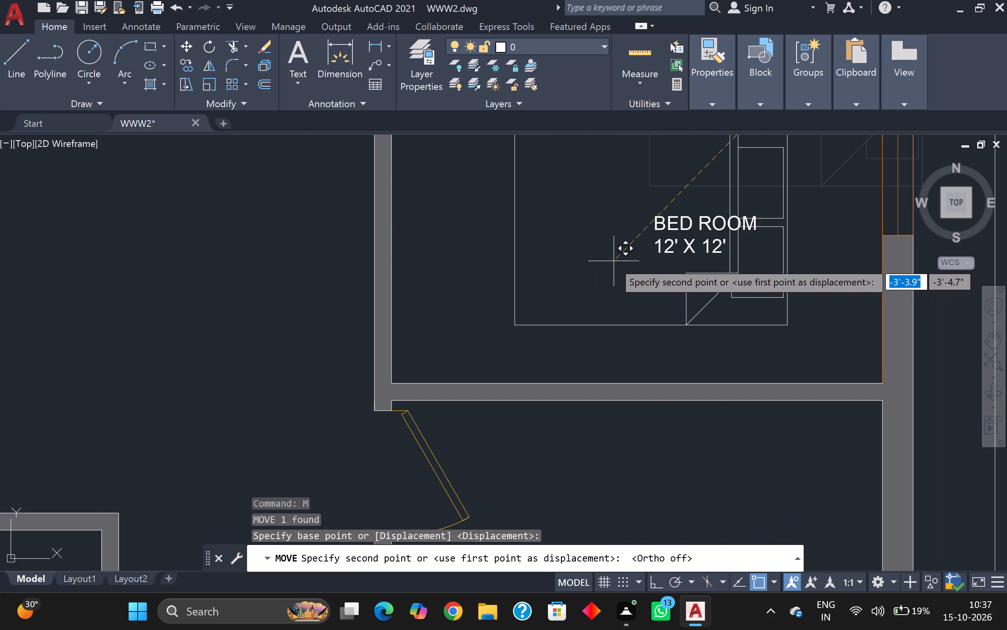
{"action": "scroll", "coordinate": [612, 263], "scroll_direction": "down", "scroll_amount": 1}
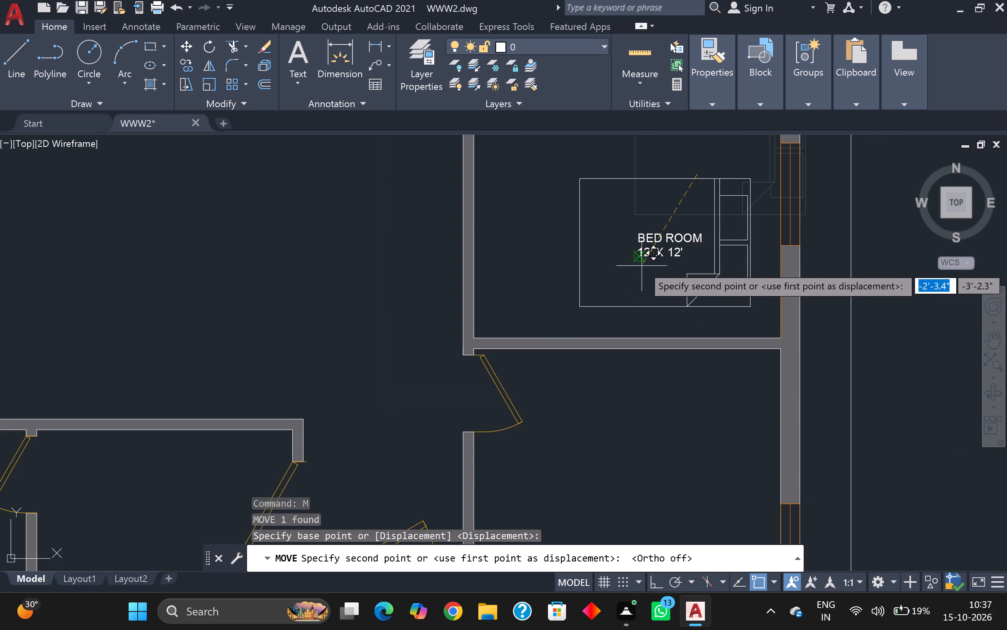
{"action": "left_click", "coordinate": [646, 260]}
Move the Sofa - Roundback 7 ft. block into the LIVING / DINING room, northwest of its label.
{"action": "scroll", "coordinate": [649, 256], "scroll_direction": "down", "scroll_amount": 3}
{"action": "scroll", "coordinate": [669, 254], "scroll_direction": "up", "scroll_amount": 1}
{"action": "scroll", "coordinate": [669, 254], "scroll_direction": "down", "scroll_amount": 3}
{"action": "middle_click_drag", "start_coordinate": [737, 253], "coordinate": [697, 259]}
{"action": "scroll", "coordinate": [742, 261], "scroll_direction": "up", "scroll_amount": 2}
{"action": "scroll", "coordinate": [802, 278], "scroll_direction": "down", "scroll_amount": 1}
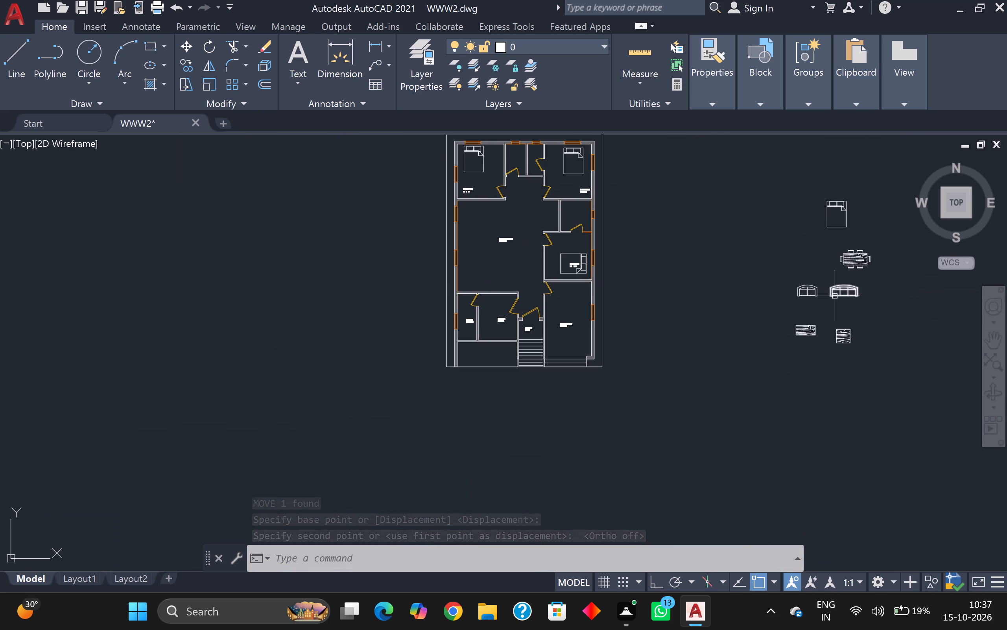
{"action": "left_click", "coordinate": [835, 296]}
{"action": "key", "text": "m"}
{"action": "key", "text": "Return"}
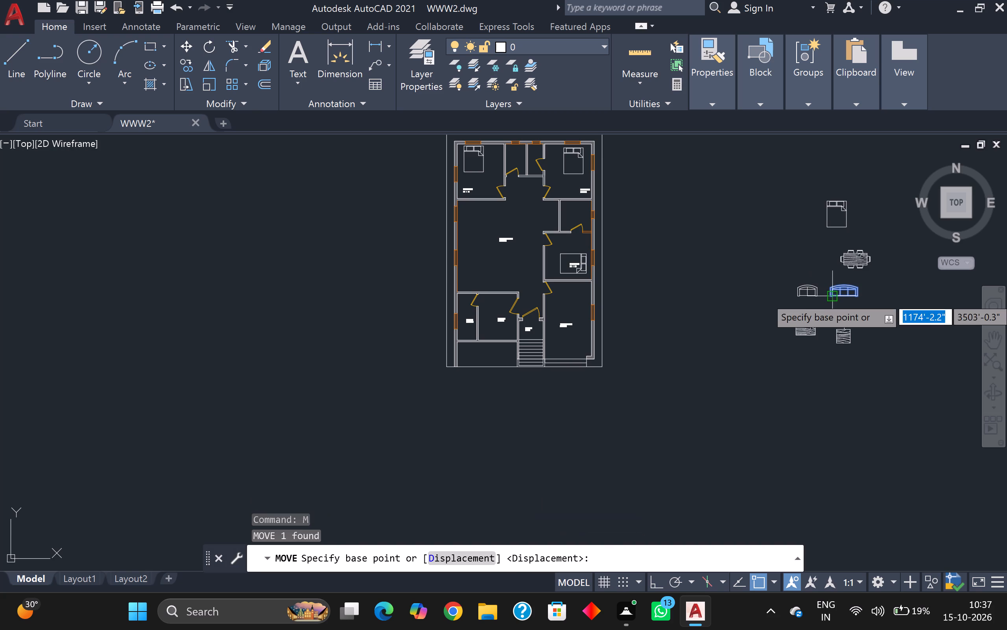
{"action": "left_click", "coordinate": [842, 291]}
{"action": "scroll", "coordinate": [502, 243], "scroll_direction": "up", "scroll_amount": 2}
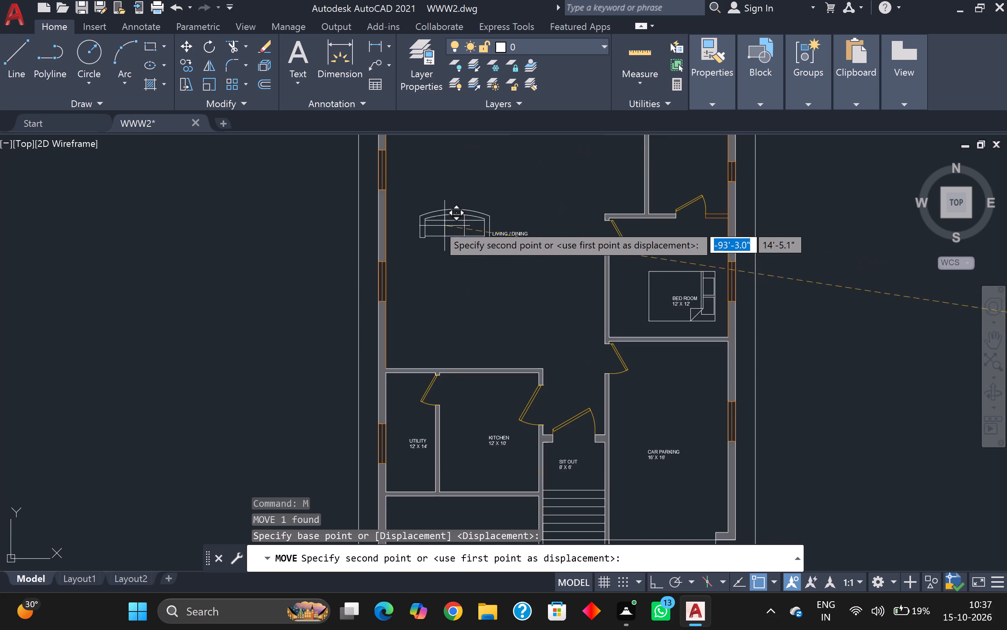
{"action": "scroll", "coordinate": [437, 222], "scroll_direction": "down", "scroll_amount": 2}
{"action": "scroll", "coordinate": [461, 208], "scroll_direction": "up", "scroll_amount": 1}
{"action": "middle_click_drag", "start_coordinate": [461, 210], "coordinate": [499, 279]}
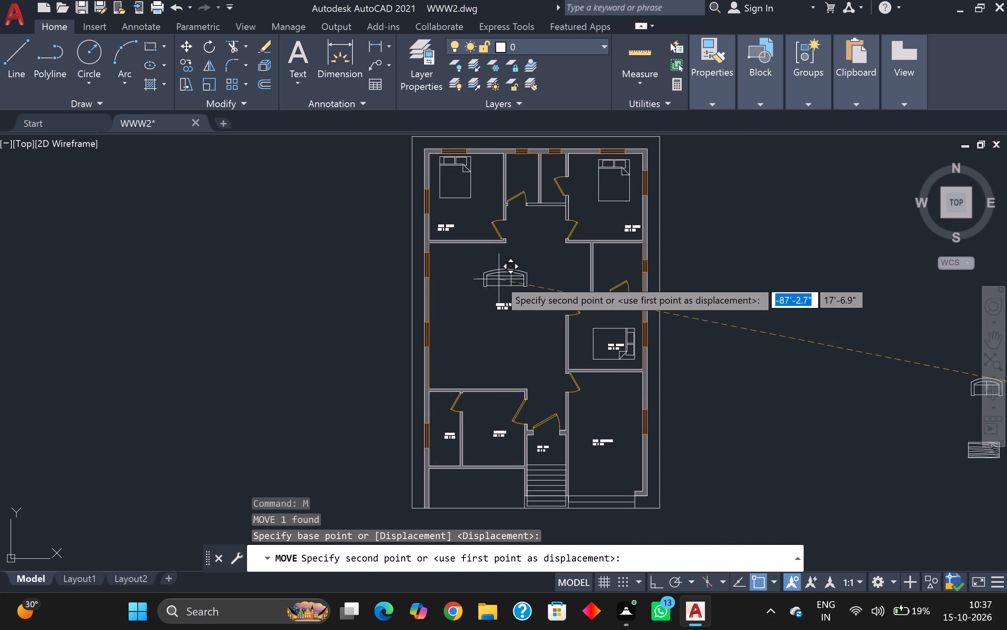
{"action": "scroll", "coordinate": [487, 279], "scroll_direction": "up", "scroll_amount": 1}
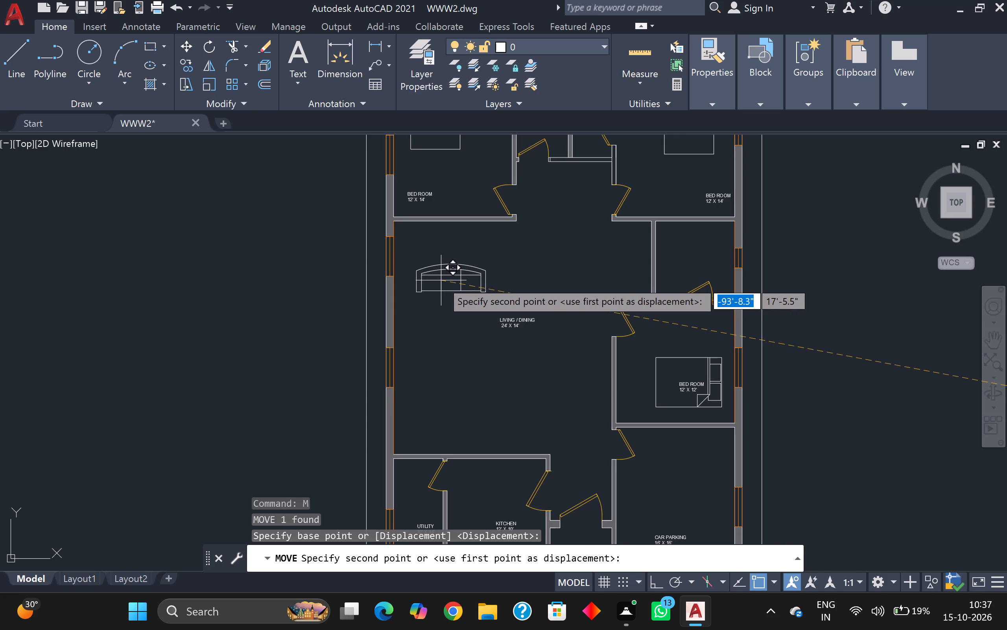
{"action": "left_click", "coordinate": [441, 280]}
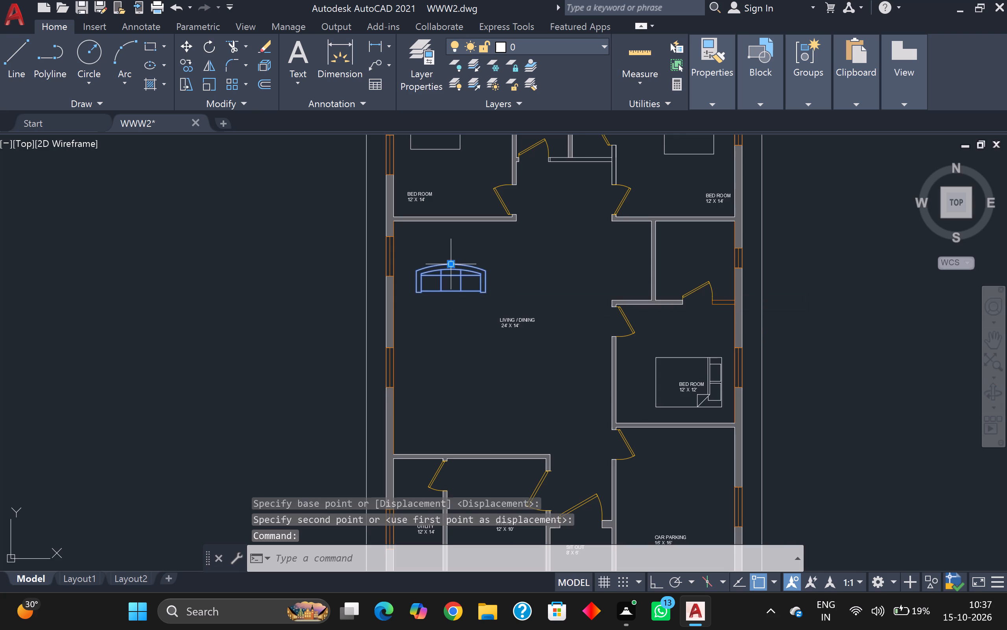
Copy the roundback sofa in the LIVING / DINING room twice, about 9.5' and 4.5' south of the original.
{"action": "left_click", "coordinate": [454, 268]}
{"action": "type", "text": "CO"}
{"action": "key", "text": "Return"}
{"action": "left_click", "coordinate": [460, 275]}
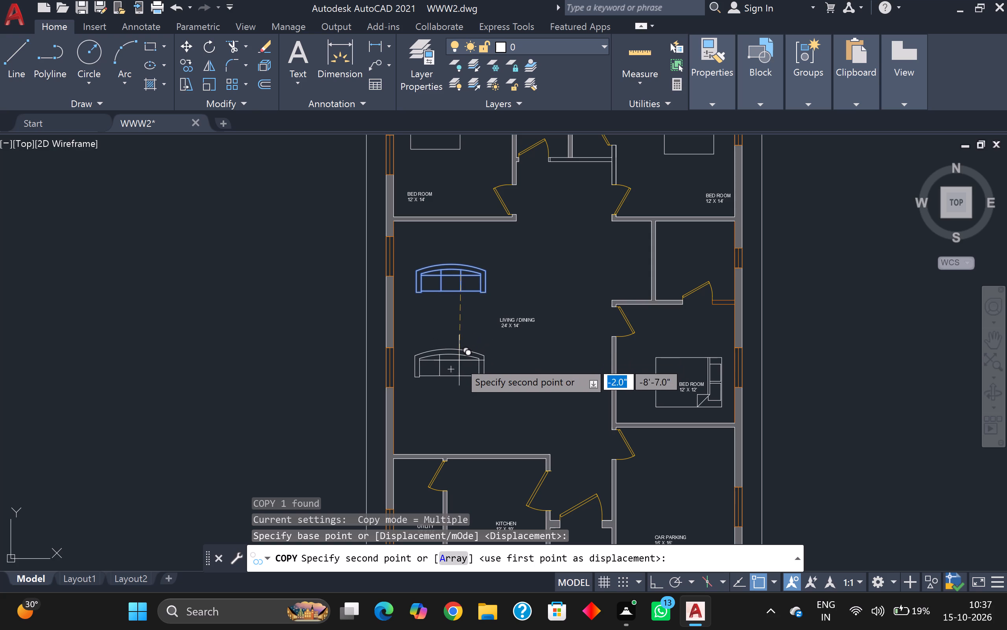
{"action": "left_click", "coordinate": [459, 371]}
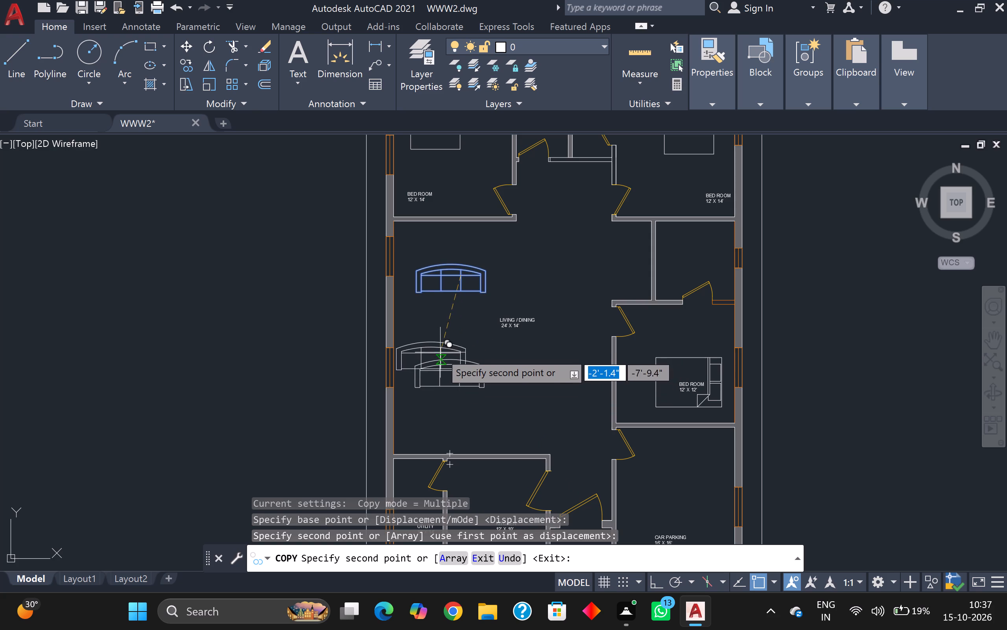
{"action": "left_click", "coordinate": [459, 321]}
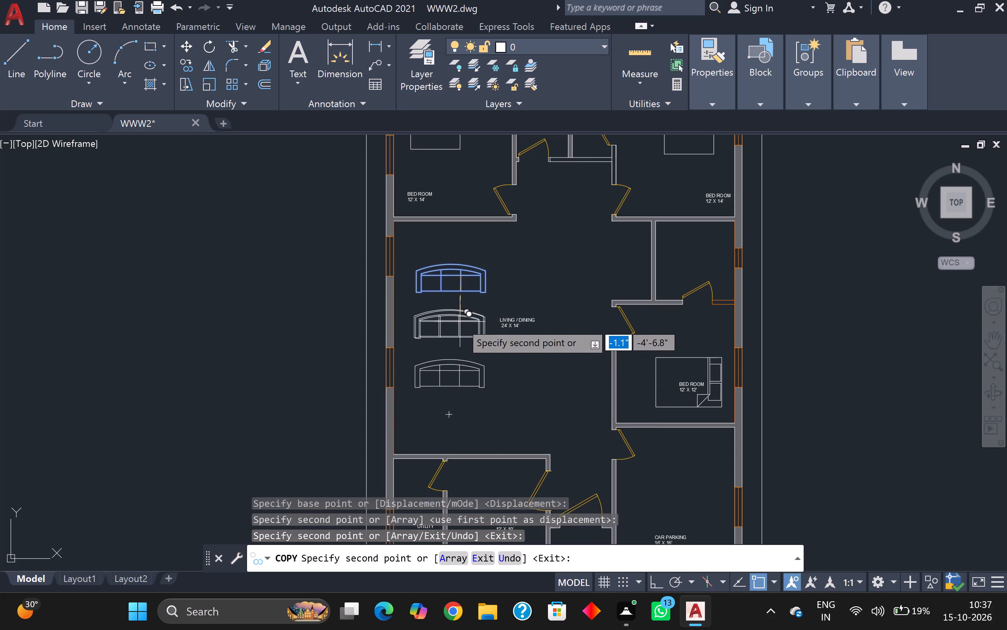
{"action": "key", "text": "Escape"}
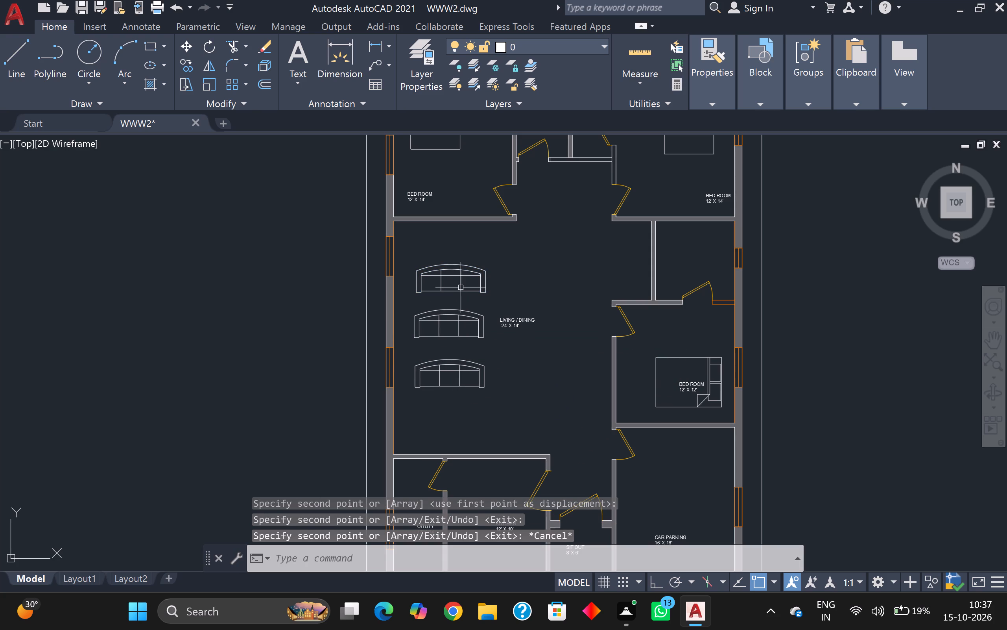
Rotate the middle sofa copy 90° so its curved back faces the west wall.
{"action": "left_click", "coordinate": [453, 322]}
{"action": "type", "text": "RO"}
{"action": "key", "text": "Return"}
{"action": "left_click", "coordinate": [452, 317]}
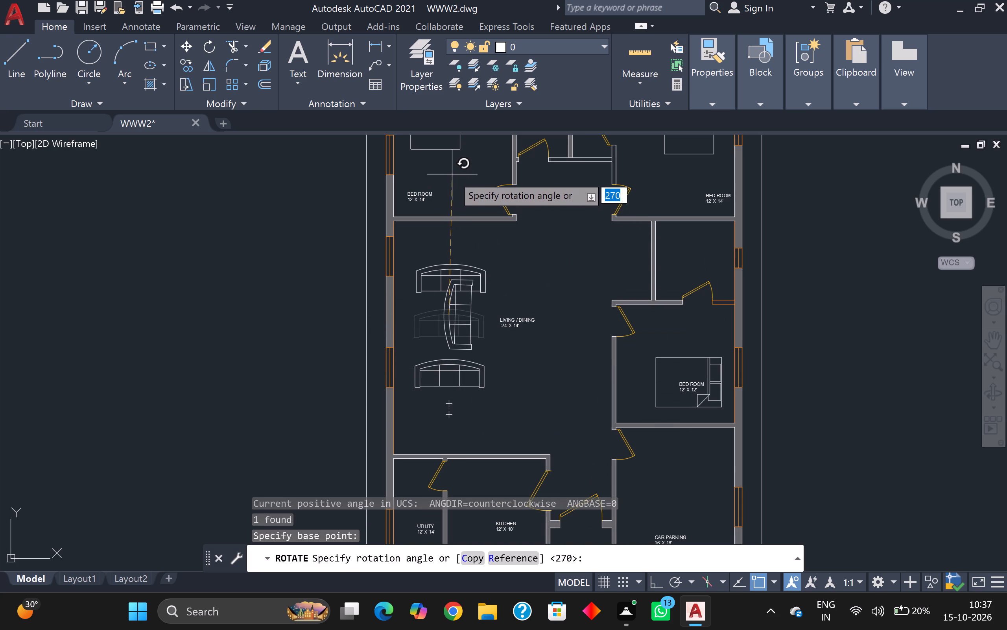
{"action": "left_click", "coordinate": [449, 156]}
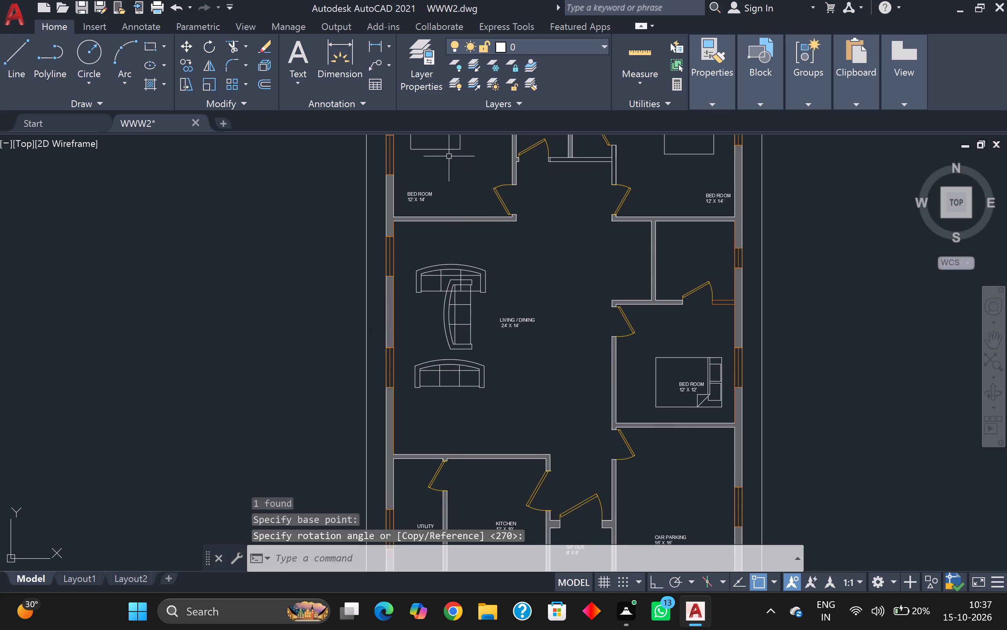
Move the rotated sofa about 4'-6" west and 1'-10" south, alongside the living room's west wall.
{"action": "left_click", "coordinate": [465, 308]}
{"action": "left_click", "coordinate": [467, 305]}
{"action": "left_click", "coordinate": [470, 305]}
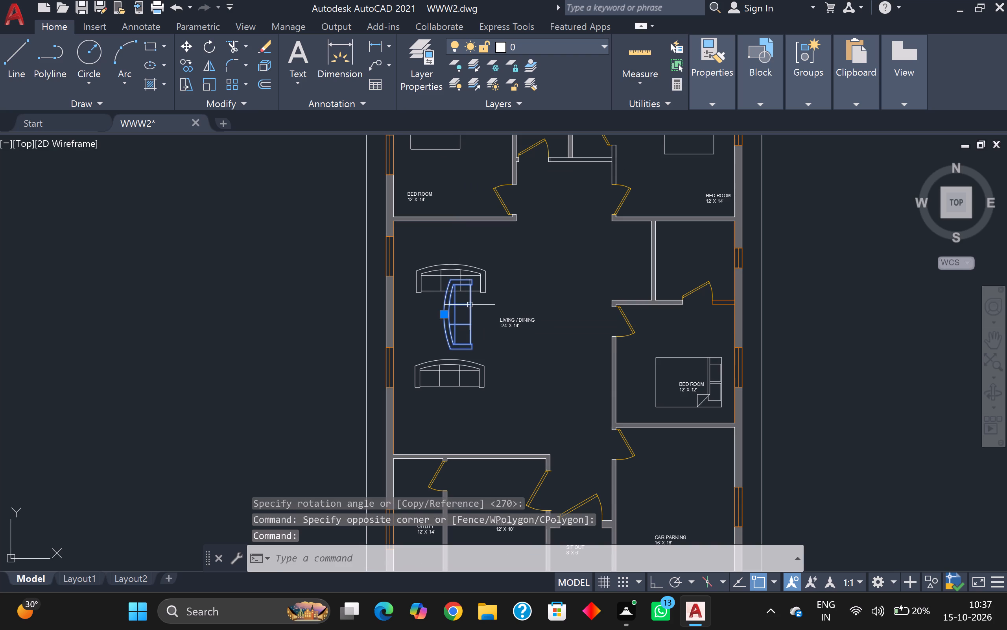
{"action": "key", "text": "m"}
{"action": "key", "text": "Return"}
{"action": "left_click", "coordinate": [469, 300]}
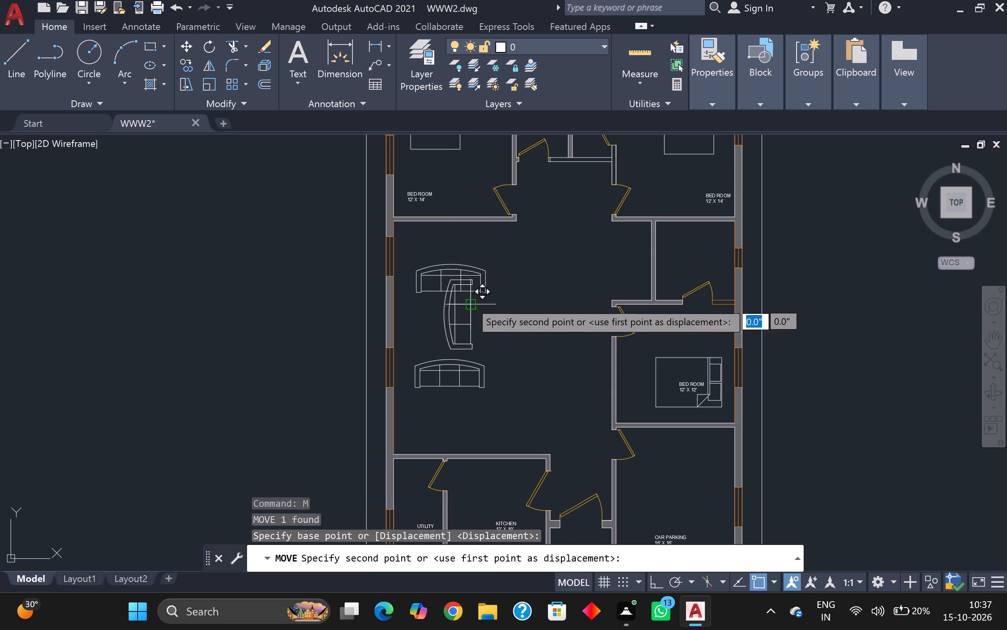
{"action": "scroll", "coordinate": [432, 340], "scroll_direction": "up", "scroll_amount": 2}
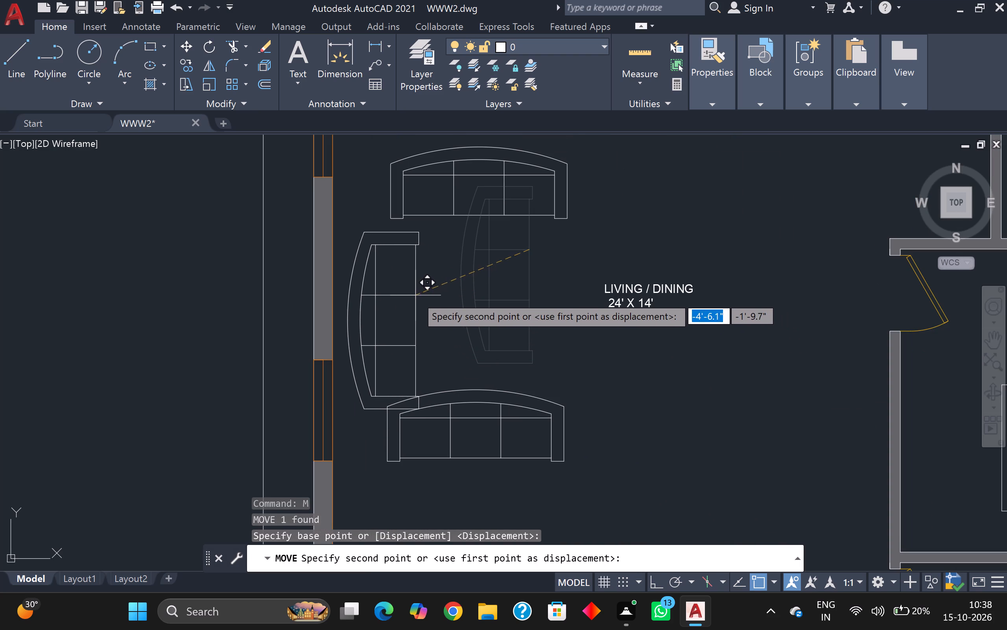
{"action": "left_click", "coordinate": [415, 295]}
Rotate the southernmost sofa copy about 180° so its curved back faces south.
{"action": "left_click", "coordinate": [481, 394]}
{"action": "left_click", "coordinate": [481, 391]}
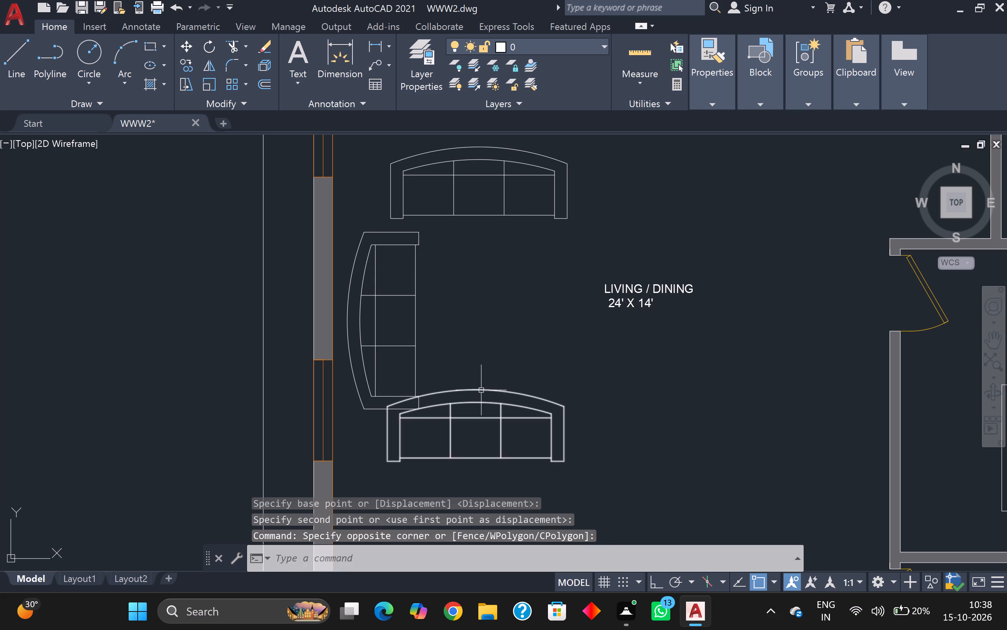
{"action": "left_click", "coordinate": [482, 389]}
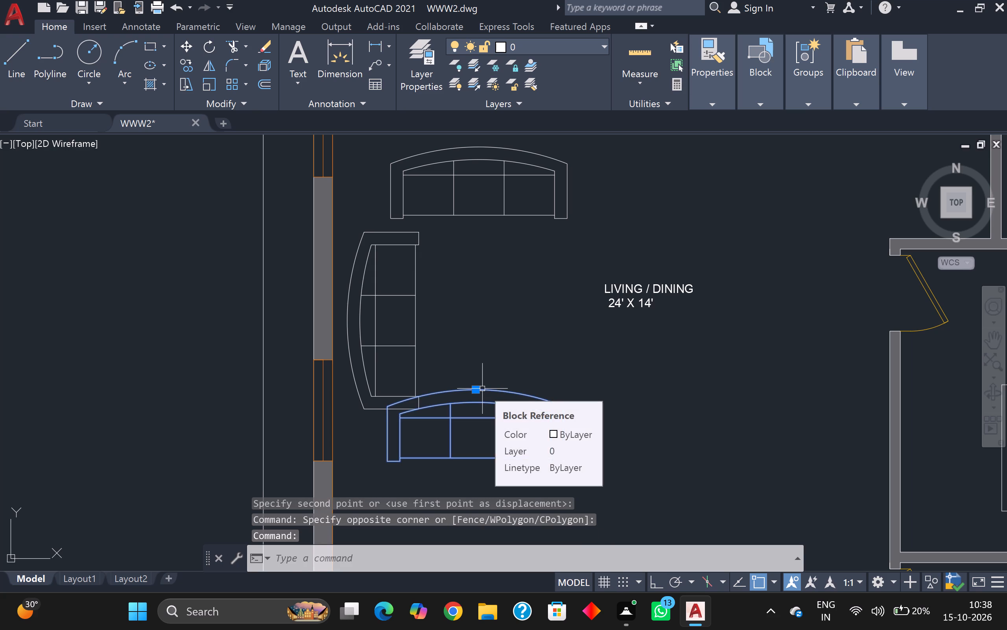
{"action": "key", "text": "r"}
{"action": "key", "text": "o"}
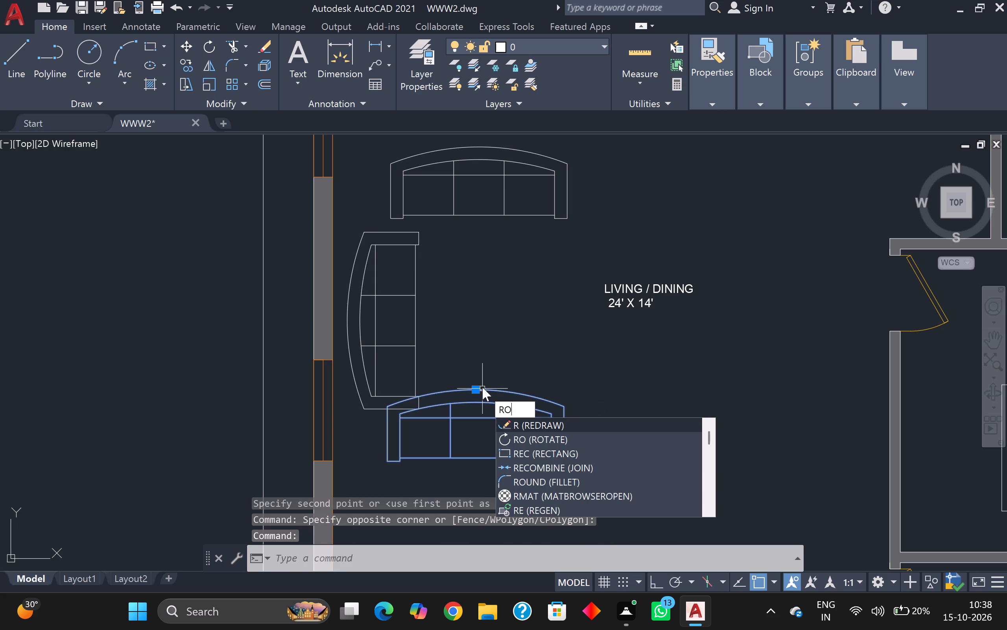
{"action": "key", "text": "Return"}
{"action": "left_click", "coordinate": [483, 389]}
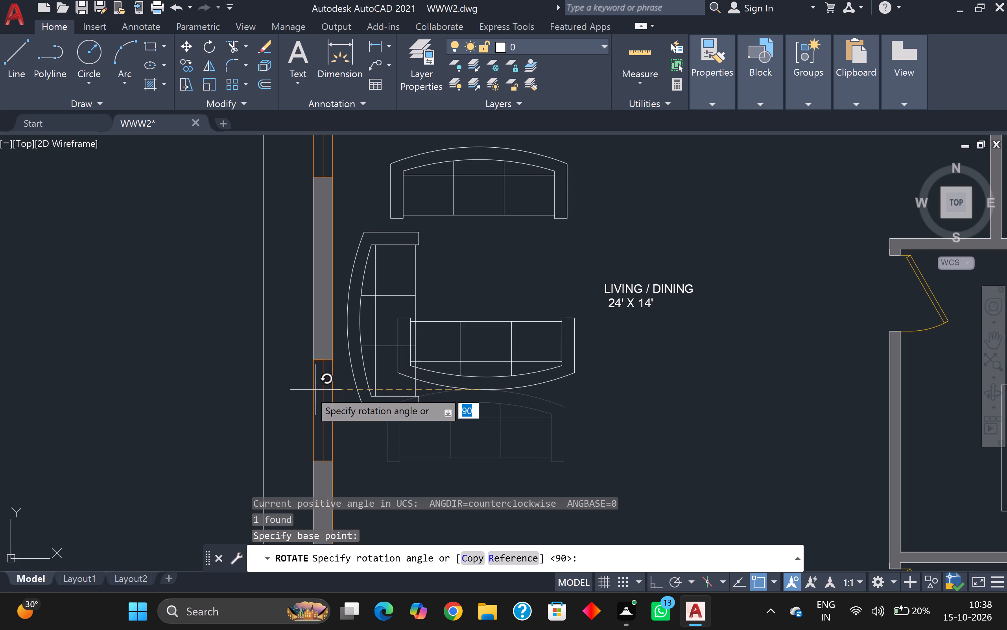
{"action": "left_click", "coordinate": [235, 391]}
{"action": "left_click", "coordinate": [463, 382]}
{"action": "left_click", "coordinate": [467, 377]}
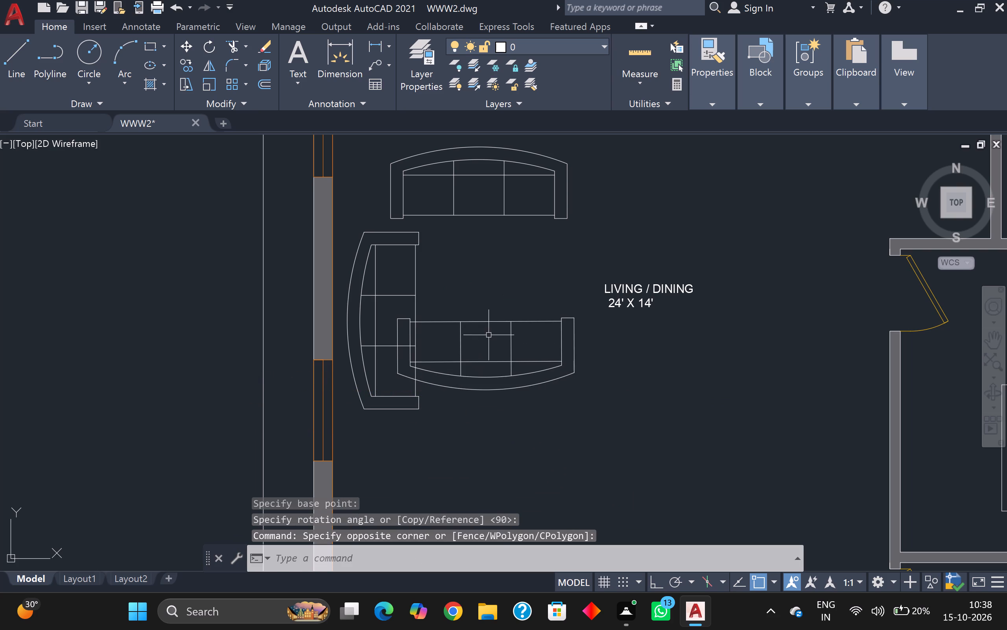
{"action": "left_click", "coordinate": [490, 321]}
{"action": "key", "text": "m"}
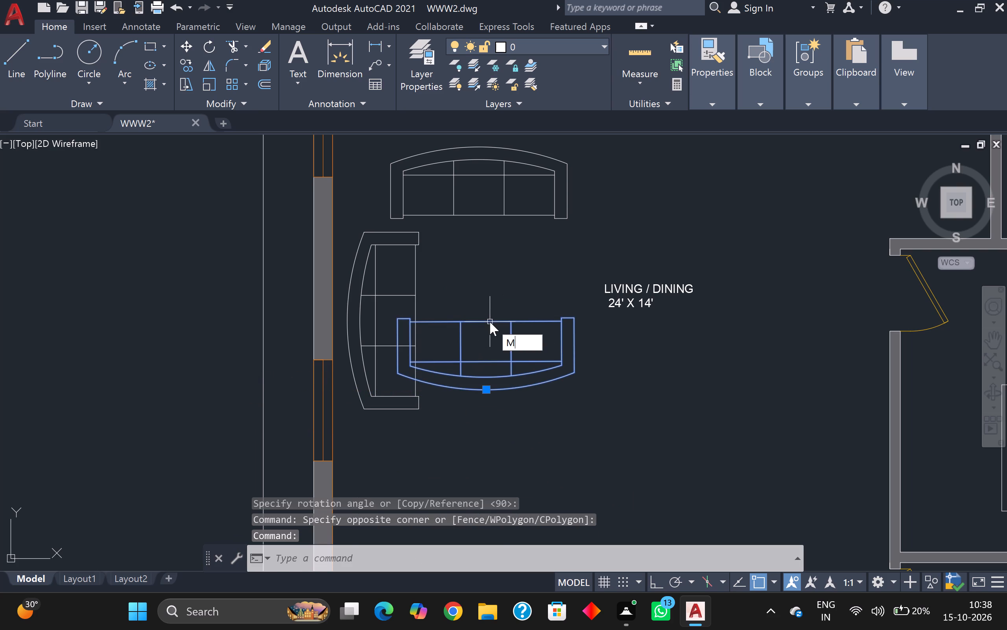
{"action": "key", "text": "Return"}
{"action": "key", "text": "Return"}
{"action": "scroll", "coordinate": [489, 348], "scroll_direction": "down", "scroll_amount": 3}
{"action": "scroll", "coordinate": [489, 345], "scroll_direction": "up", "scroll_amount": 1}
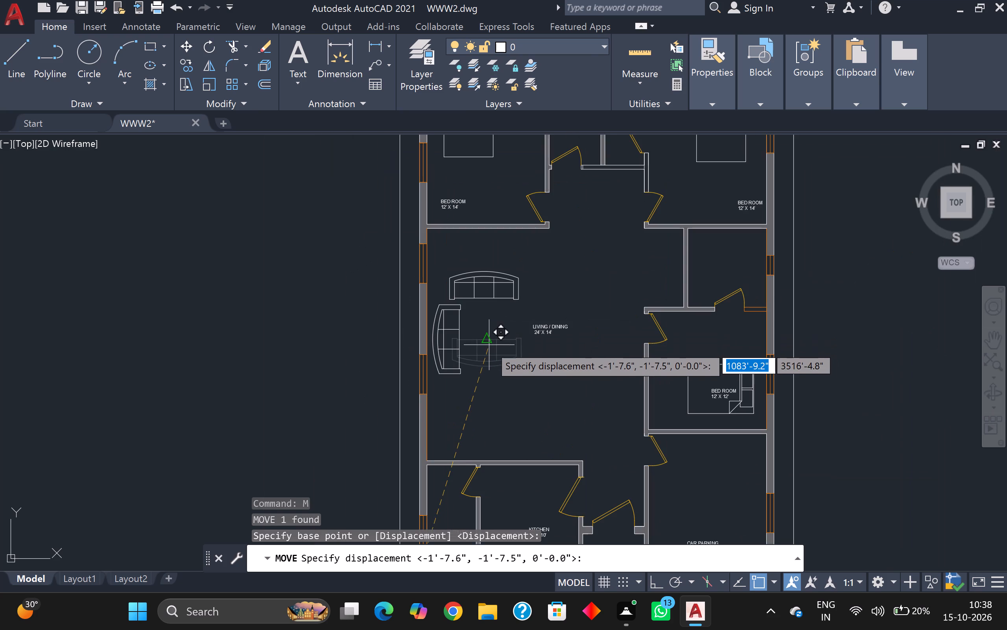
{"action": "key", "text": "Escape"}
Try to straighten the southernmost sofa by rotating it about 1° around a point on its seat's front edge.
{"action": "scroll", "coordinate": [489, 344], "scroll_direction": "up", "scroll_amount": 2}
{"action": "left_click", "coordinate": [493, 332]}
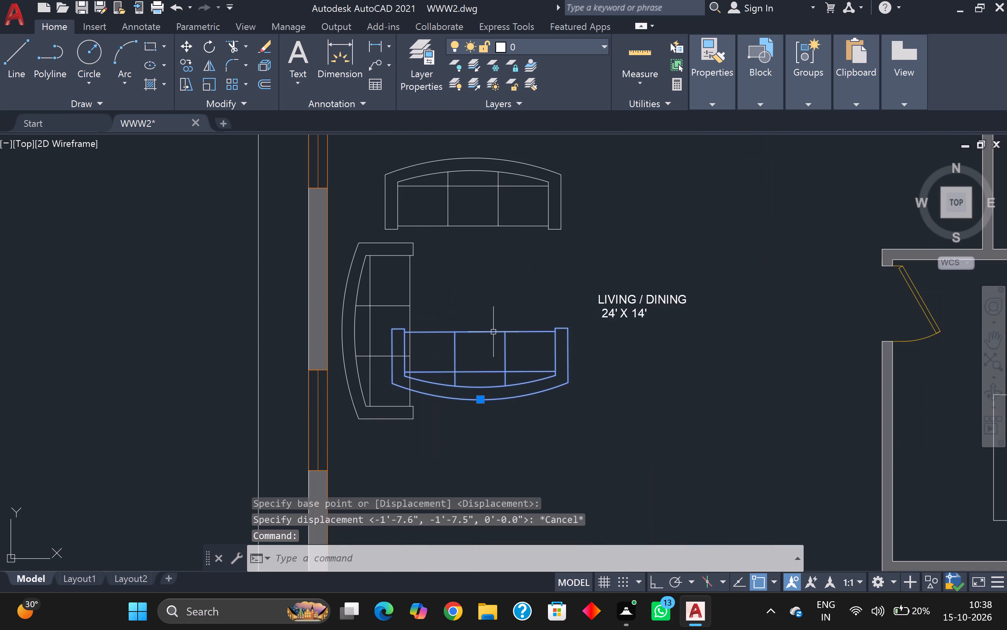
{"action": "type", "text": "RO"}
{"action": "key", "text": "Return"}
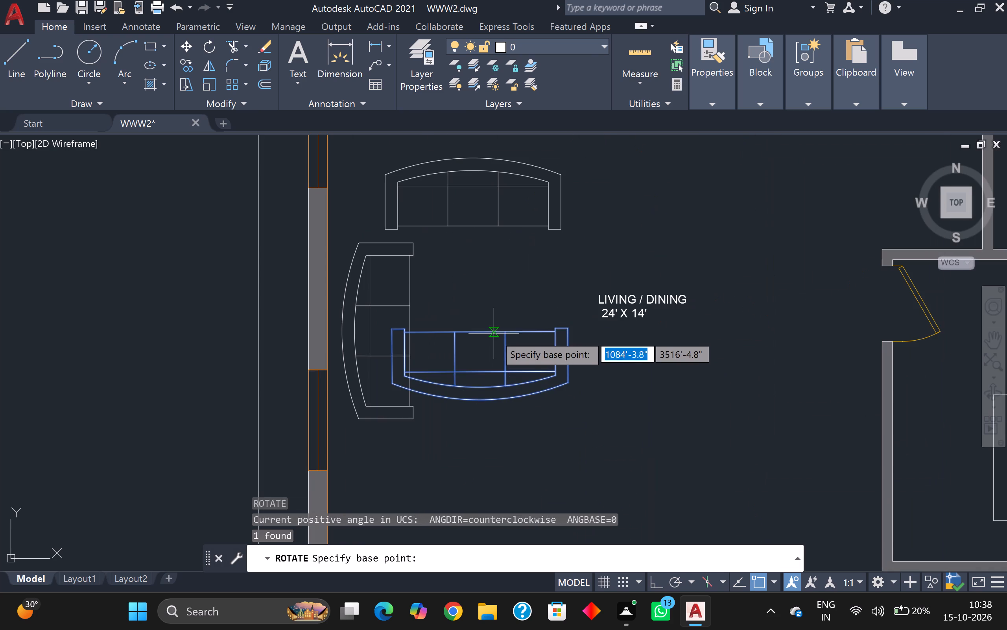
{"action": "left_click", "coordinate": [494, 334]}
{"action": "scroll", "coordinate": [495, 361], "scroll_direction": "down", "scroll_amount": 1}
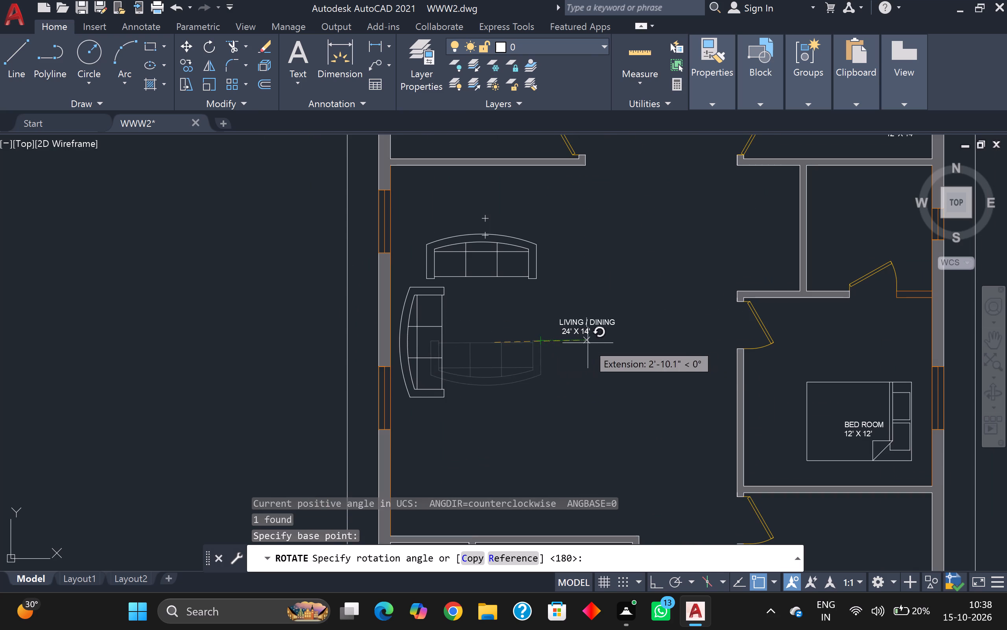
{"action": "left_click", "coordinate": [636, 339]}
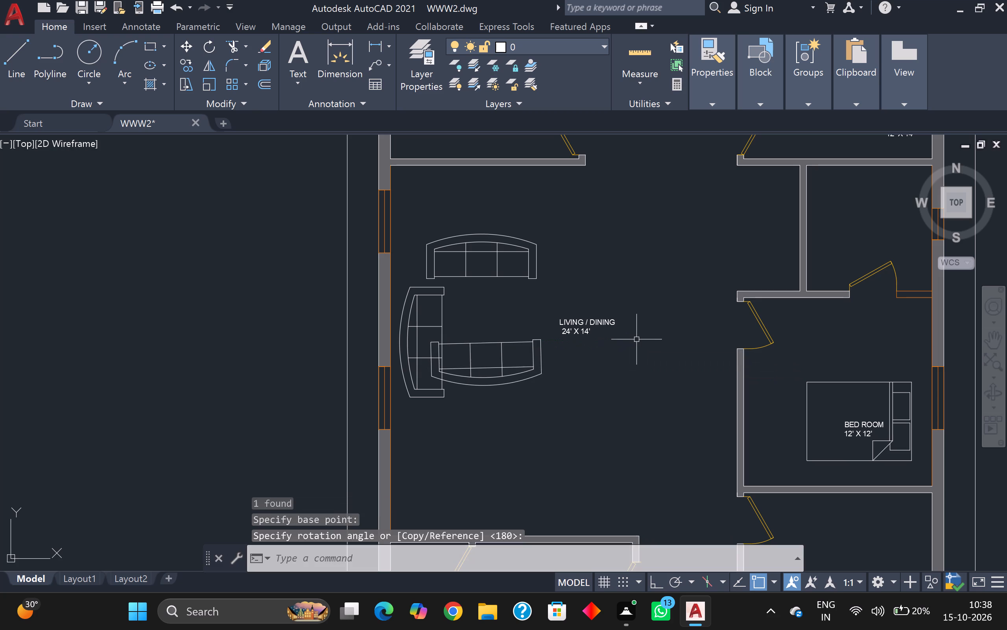
Move the southernmost sofa about 4' south, clear of the sofa along the west wall.
{"action": "scroll", "coordinate": [545, 358], "scroll_direction": "up", "scroll_amount": 1}
{"action": "left_click", "coordinate": [500, 334]}
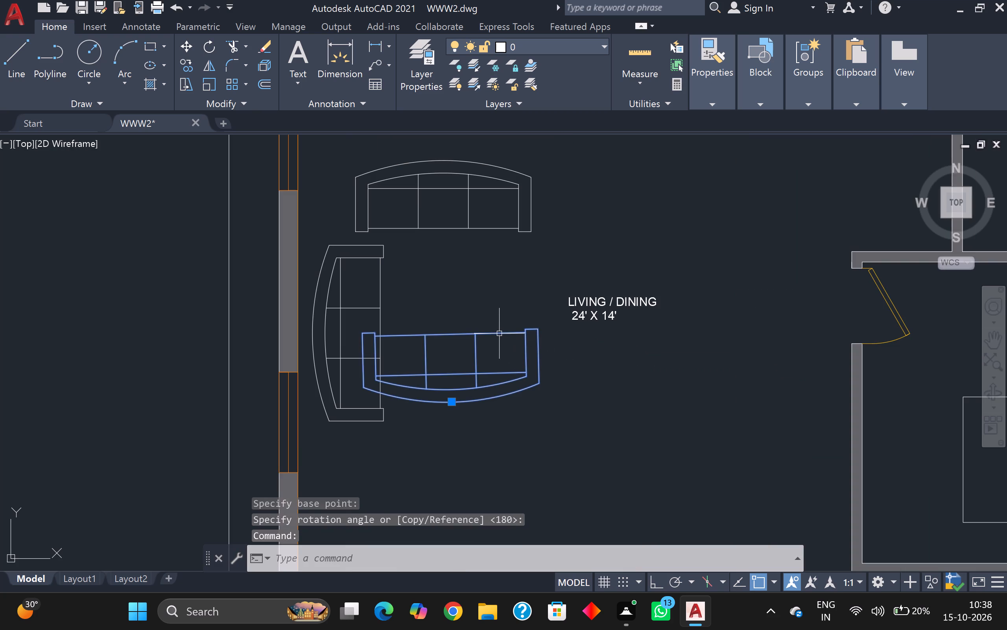
{"action": "key", "text": "m"}
{"action": "key", "text": "Return"}
{"action": "left_click", "coordinate": [499, 335]}
{"action": "scroll", "coordinate": [487, 408], "scroll_direction": "down", "scroll_amount": 1}
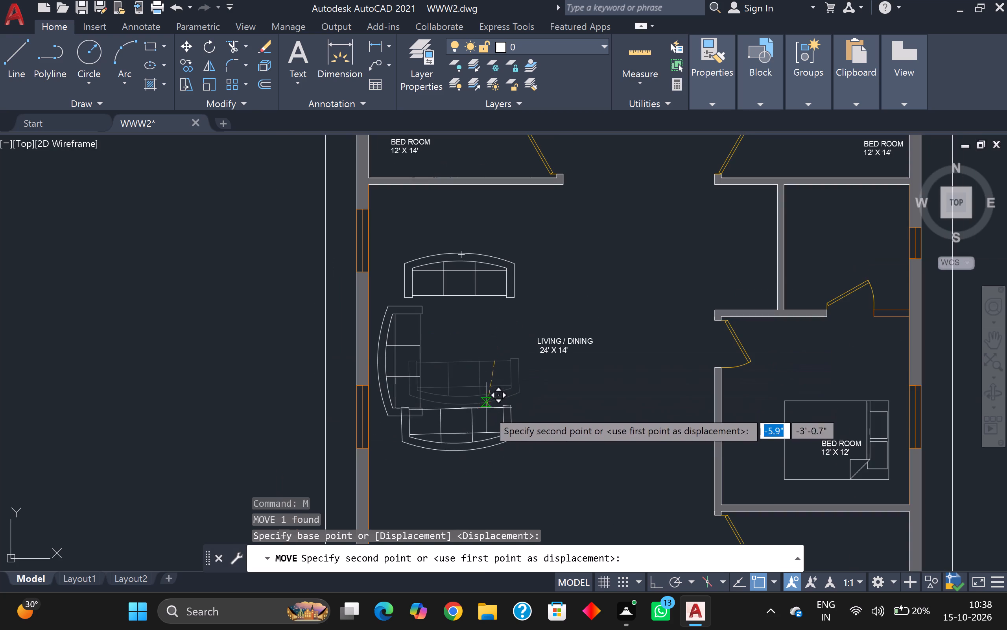
{"action": "left_click", "coordinate": [496, 429]}
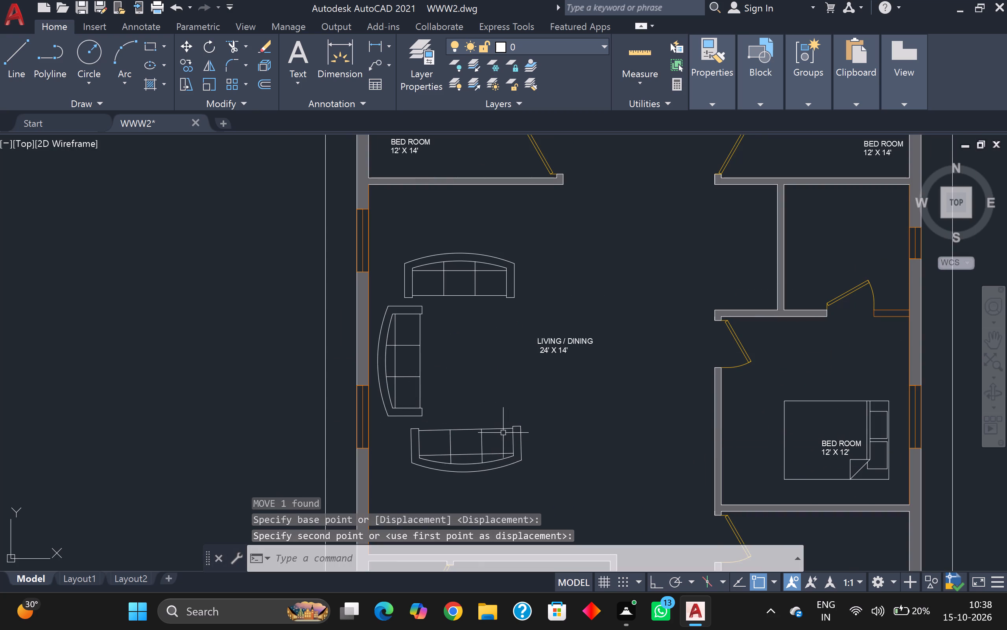
Straighten the southernmost sofa by rotating it about 1° clockwise around the northwest corner of its seat.
{"action": "scroll", "coordinate": [505, 432], "scroll_direction": "down", "scroll_amount": 3}
{"action": "scroll", "coordinate": [509, 425], "scroll_direction": "up", "scroll_amount": 3}
{"action": "scroll", "coordinate": [509, 424], "scroll_direction": "down", "scroll_amount": 1}
{"action": "middle_click_drag", "start_coordinate": [516, 418], "coordinate": [513, 320]}
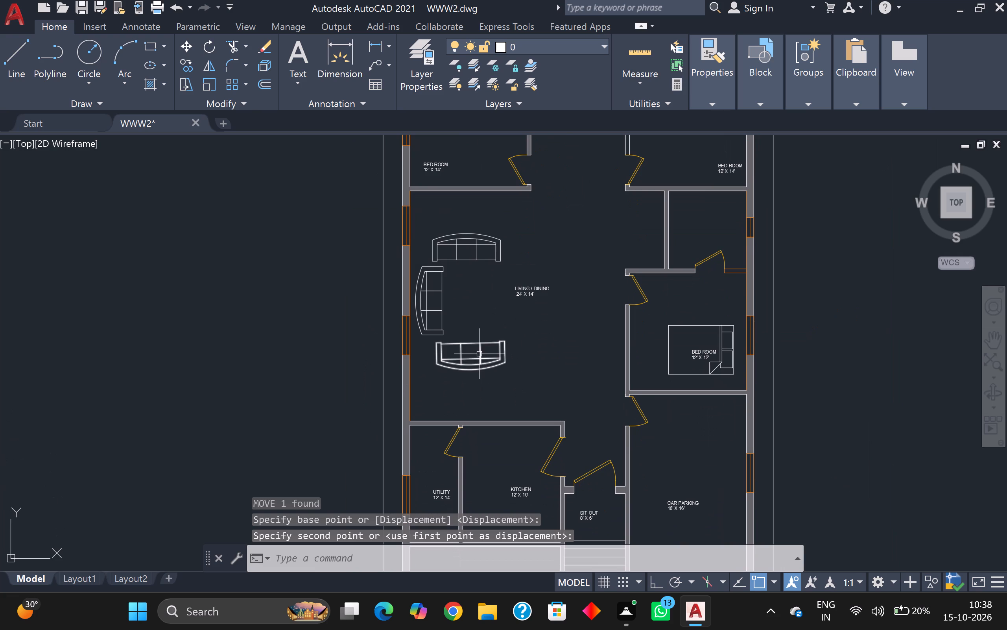
{"action": "left_click", "coordinate": [479, 354]}
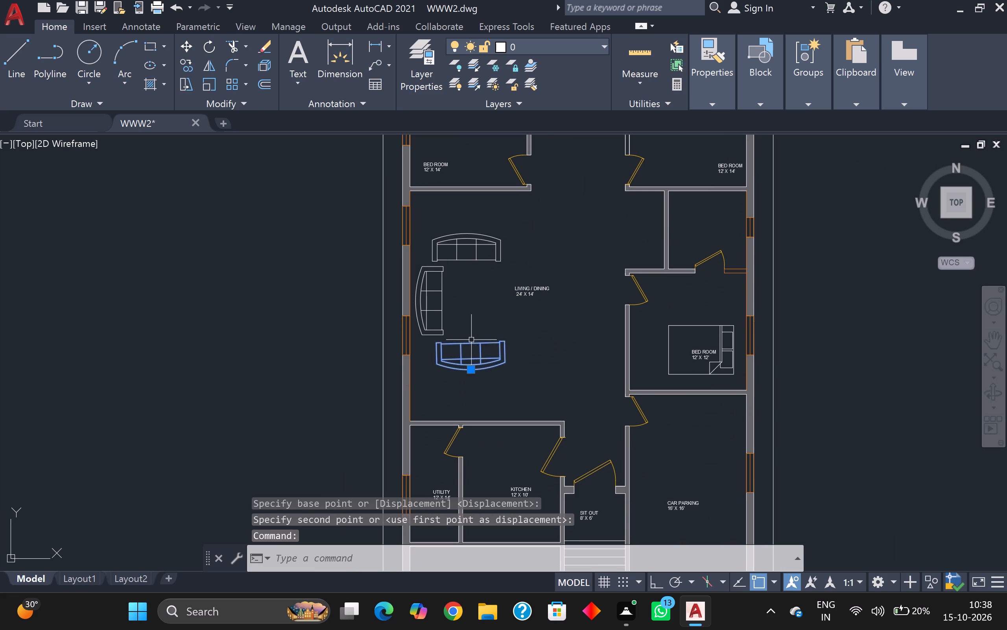
{"action": "scroll", "coordinate": [467, 339], "scroll_direction": "up", "scroll_amount": 2}
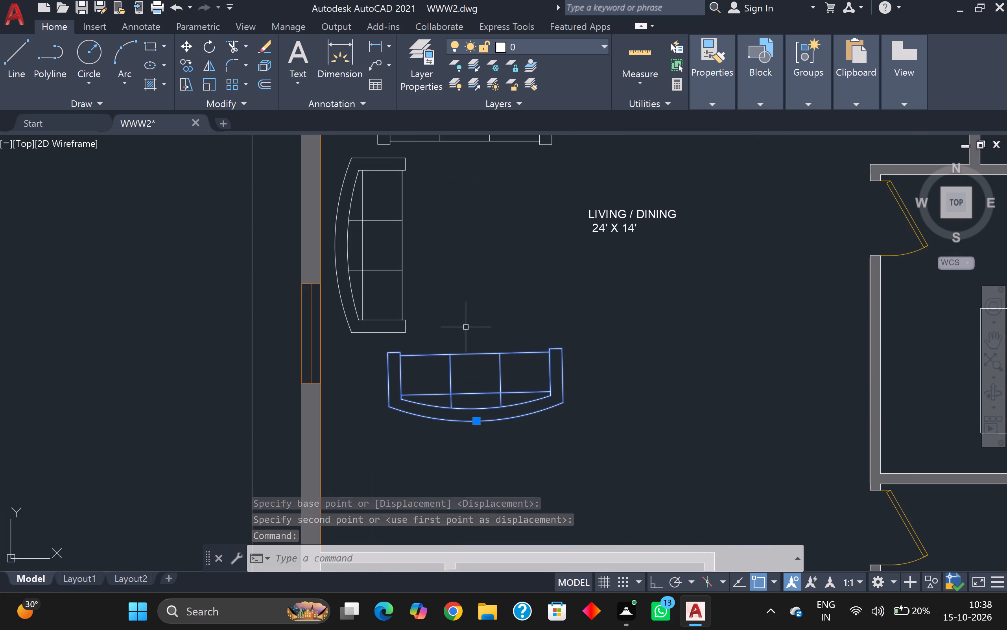
{"action": "type", "text": "RO"}
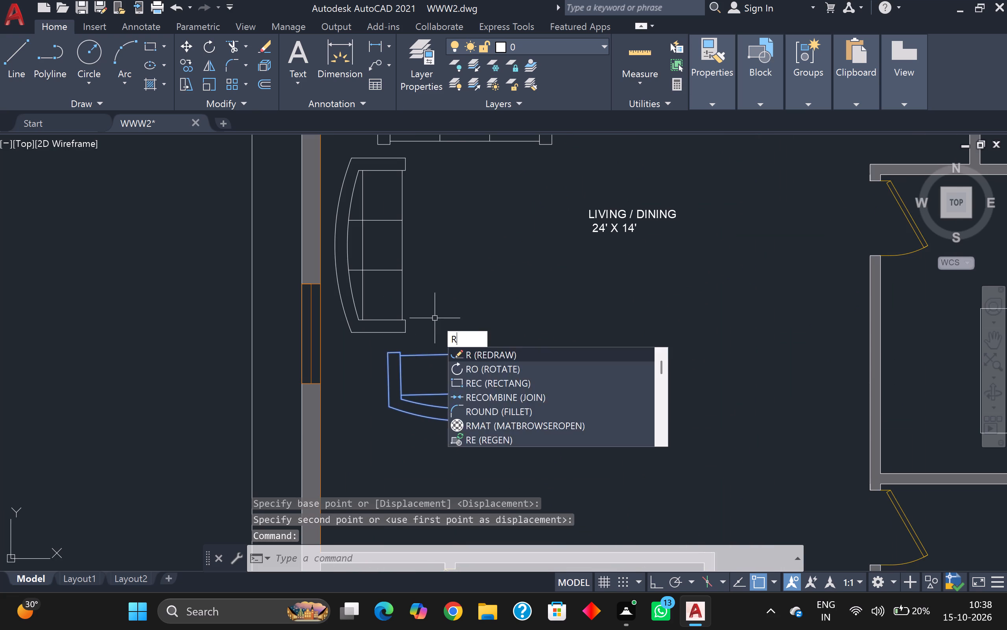
{"action": "key", "text": "Return"}
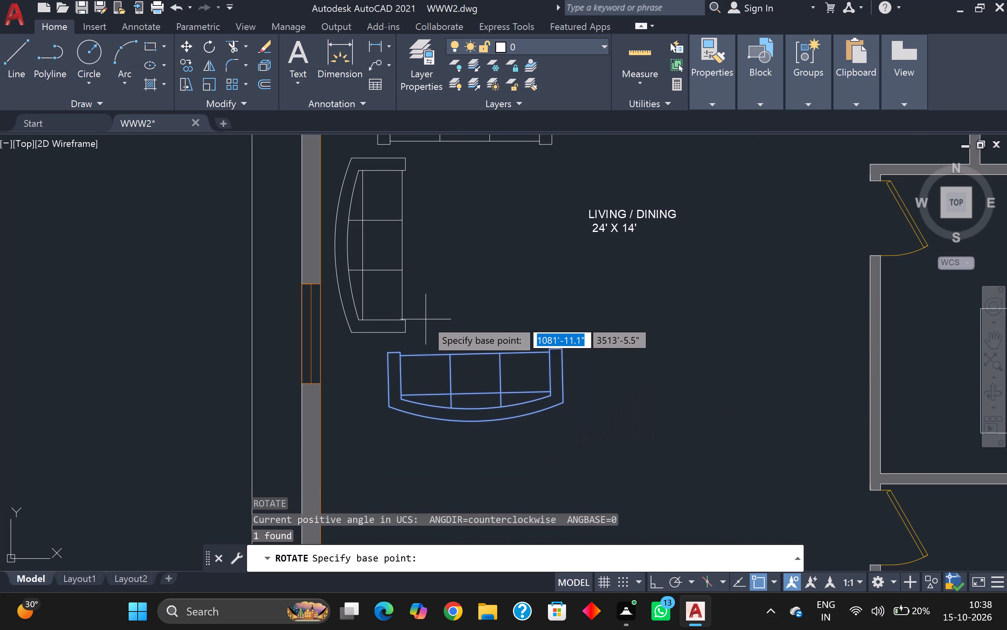
{"action": "left_click", "coordinate": [401, 356]}
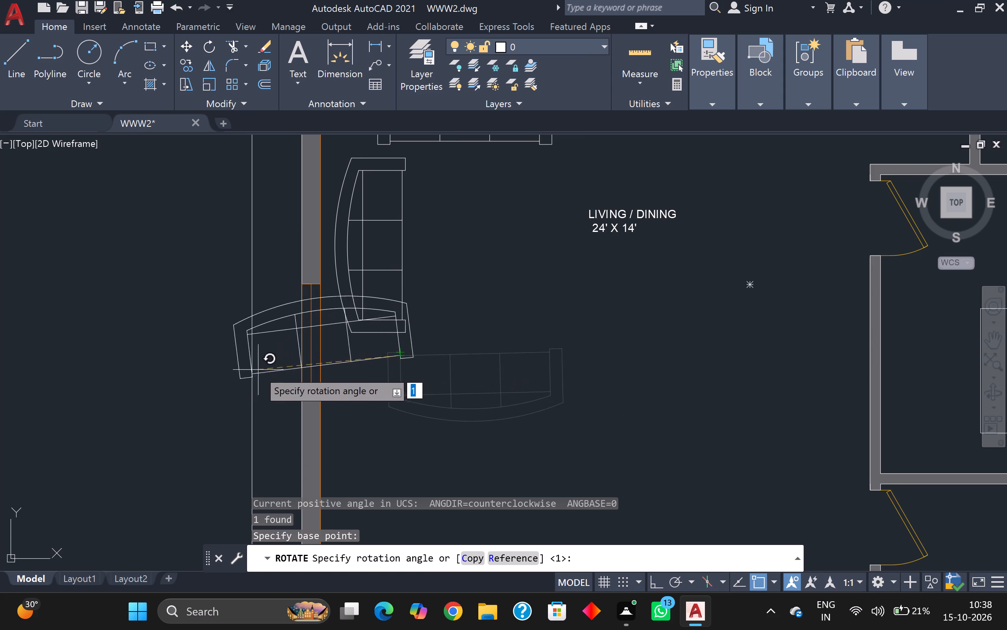
{"action": "left_click", "coordinate": [667, 361]}
Nudge the southernmost sofa about 3" east.
{"action": "scroll", "coordinate": [672, 360], "scroll_direction": "down", "scroll_amount": 2}
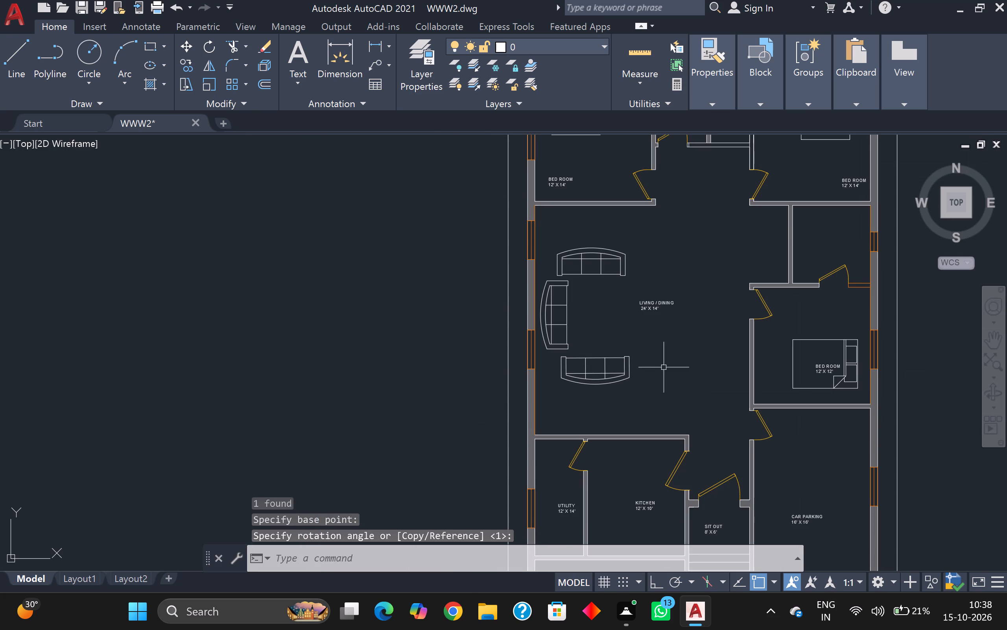
{"action": "left_click", "coordinate": [623, 369]}
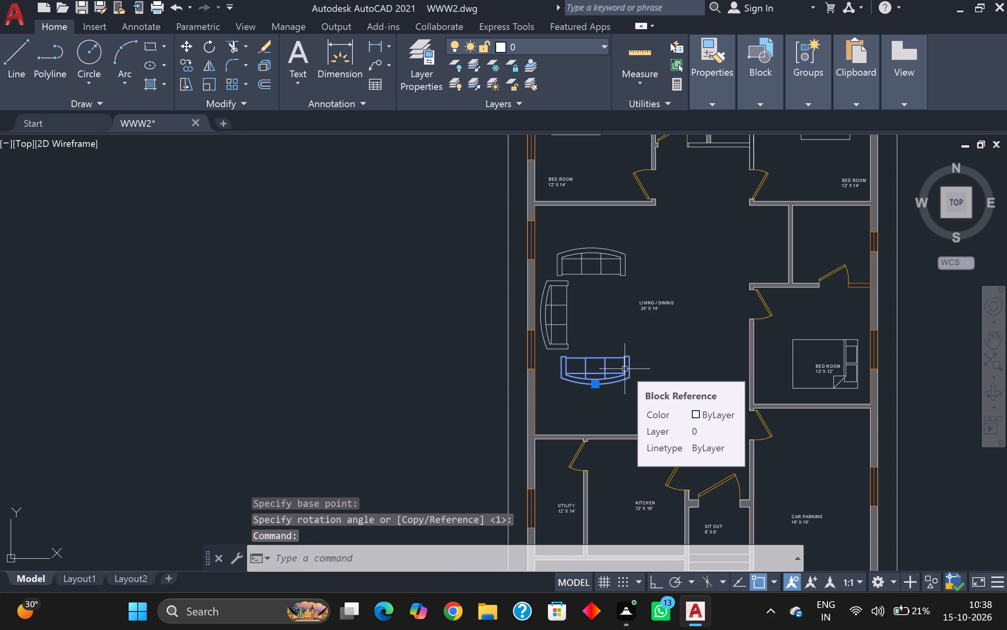
{"action": "key", "text": "m"}
{"action": "key", "text": "Return"}
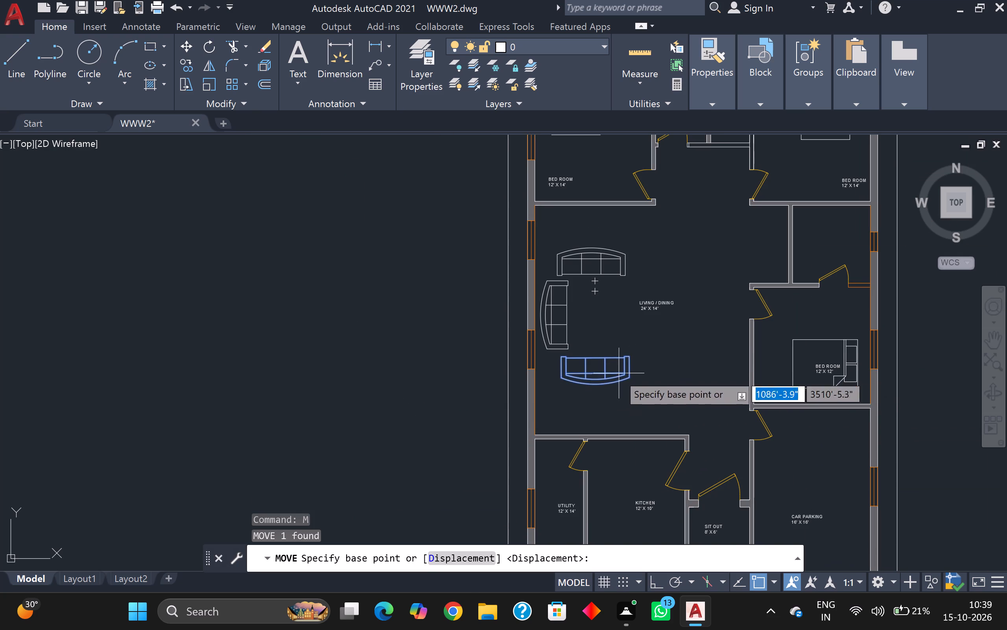
{"action": "left_click", "coordinate": [585, 366]}
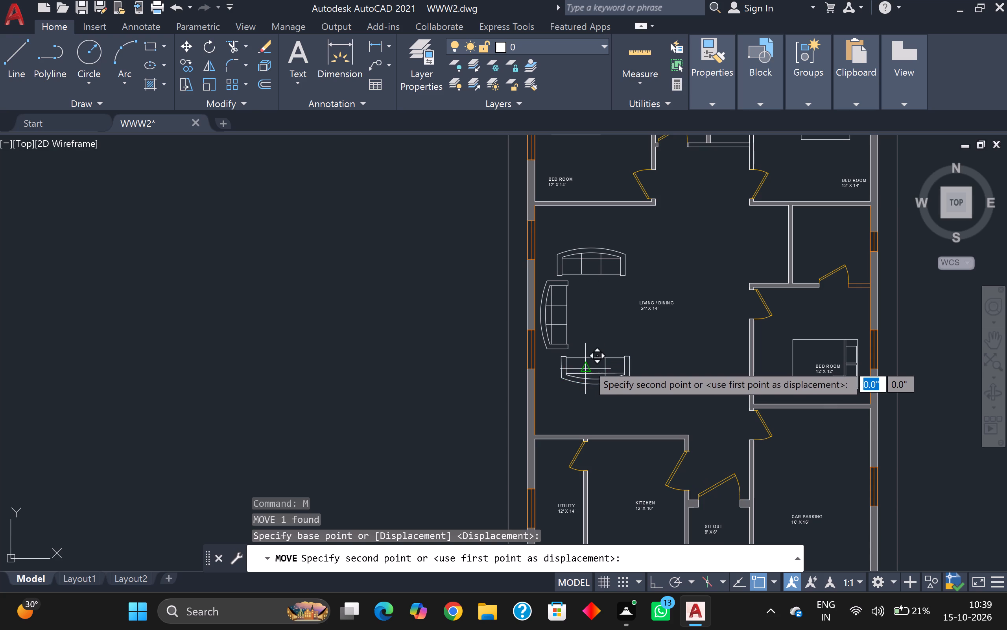
{"action": "scroll", "coordinate": [588, 362], "scroll_direction": "up", "scroll_amount": 1}
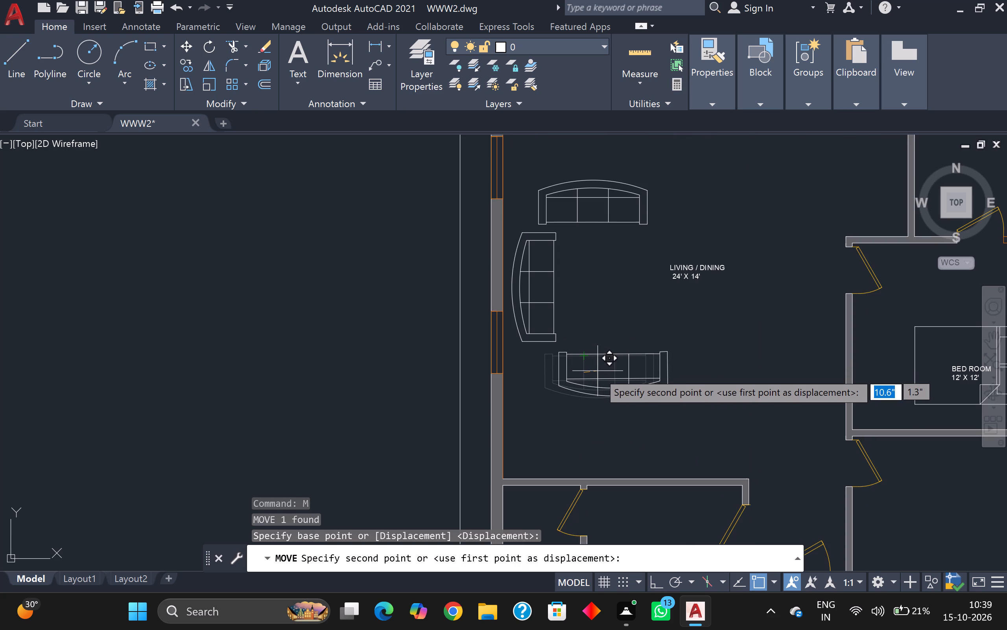
{"action": "left_click", "coordinate": [588, 373]}
{"action": "scroll", "coordinate": [624, 349], "scroll_direction": "down", "scroll_amount": 3}
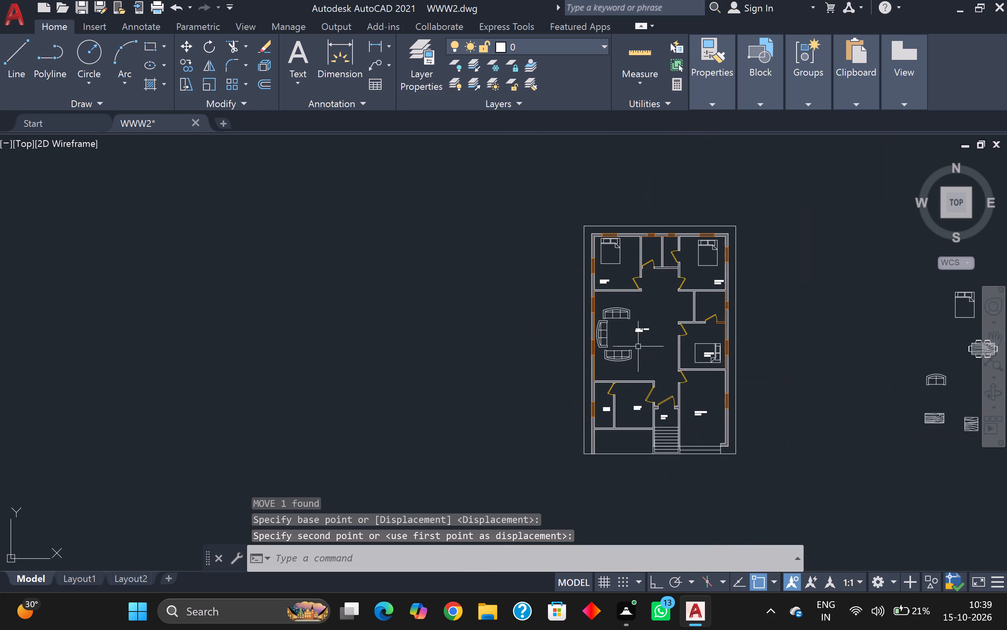
Move the square wooden table from outside the plan into the living room, between the three sofas.
{"action": "middle_click_drag", "start_coordinate": [641, 347], "coordinate": [568, 330]}
{"action": "scroll", "coordinate": [911, 413], "scroll_direction": "up", "scroll_amount": 2}
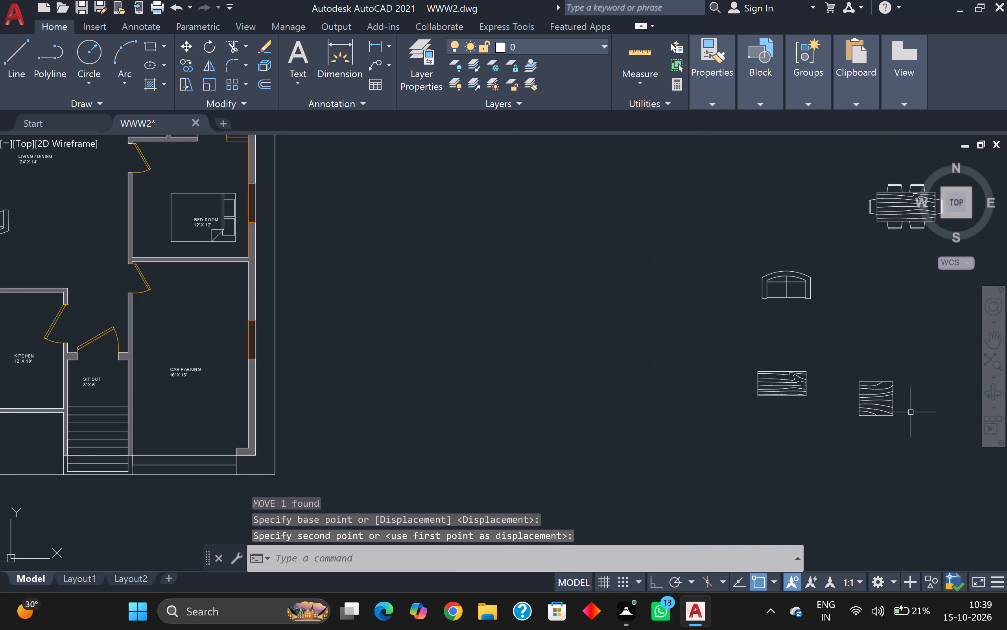
{"action": "scroll", "coordinate": [894, 406], "scroll_direction": "down", "scroll_amount": 1}
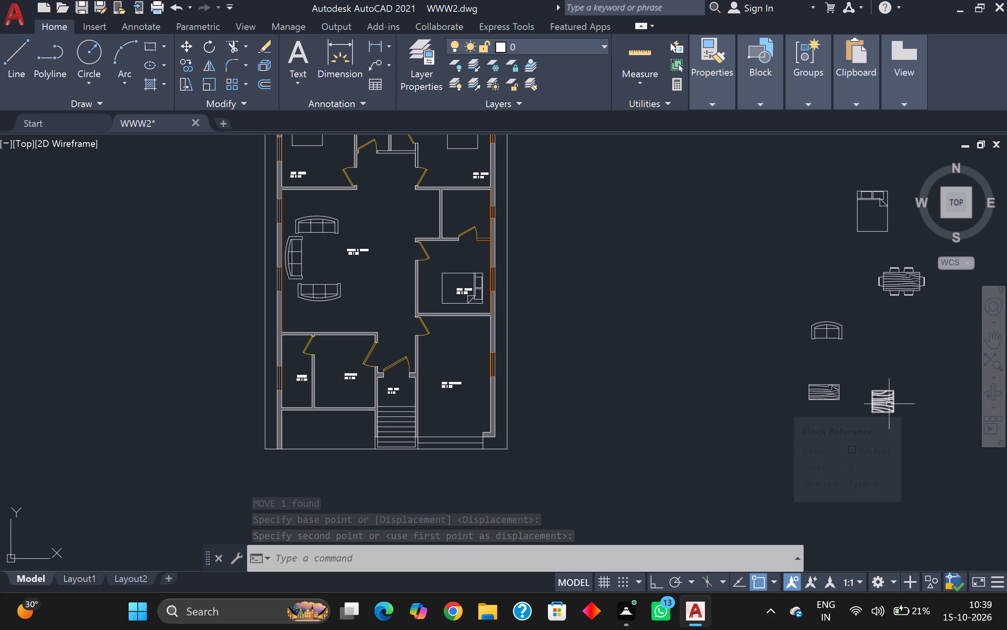
{"action": "left_click", "coordinate": [889, 404]}
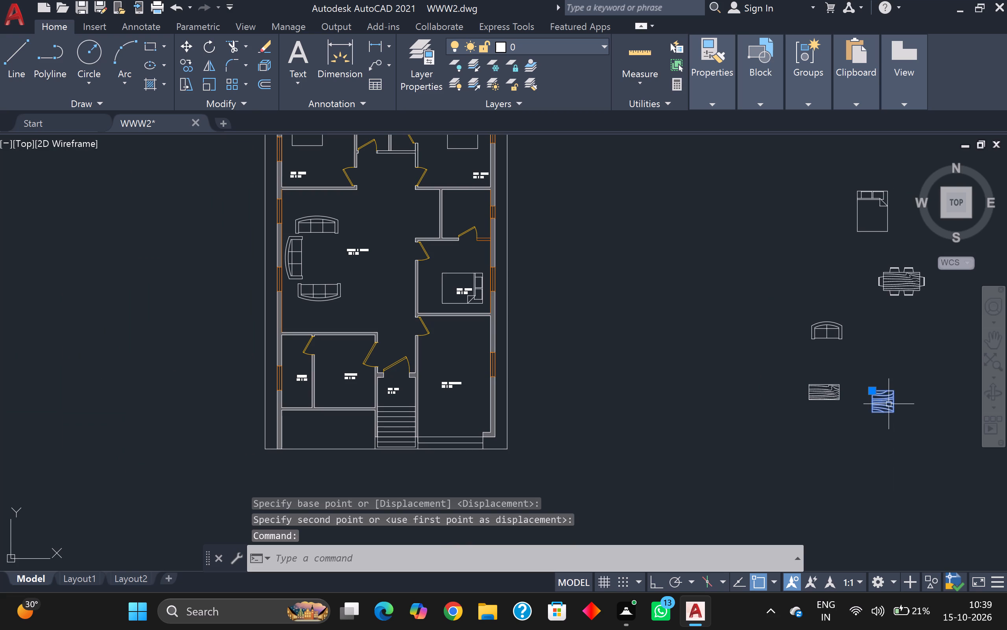
{"action": "key", "text": "m"}
{"action": "key", "text": "Return"}
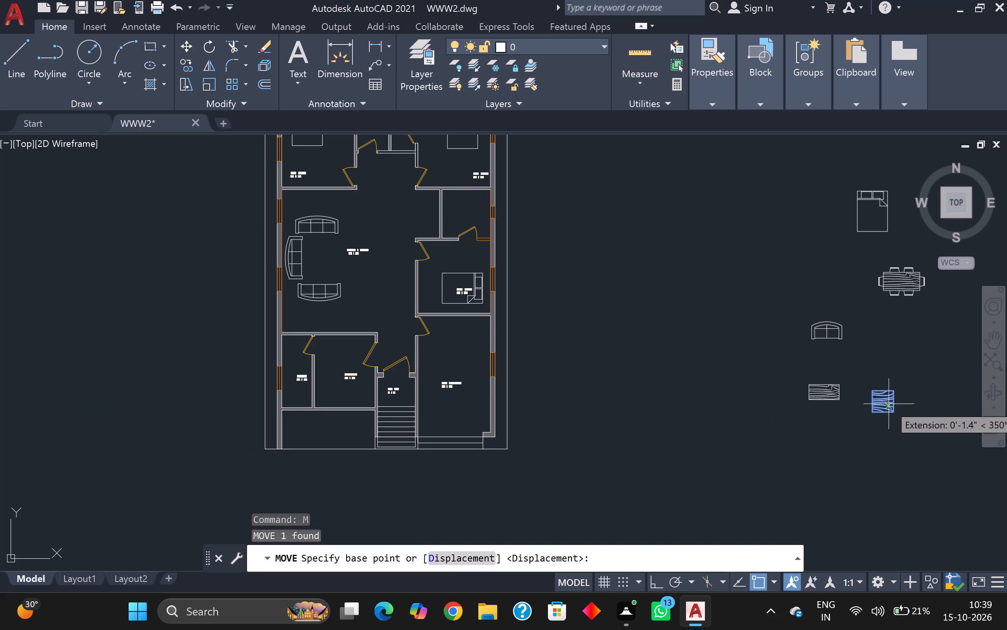
{"action": "left_click", "coordinate": [888, 404]}
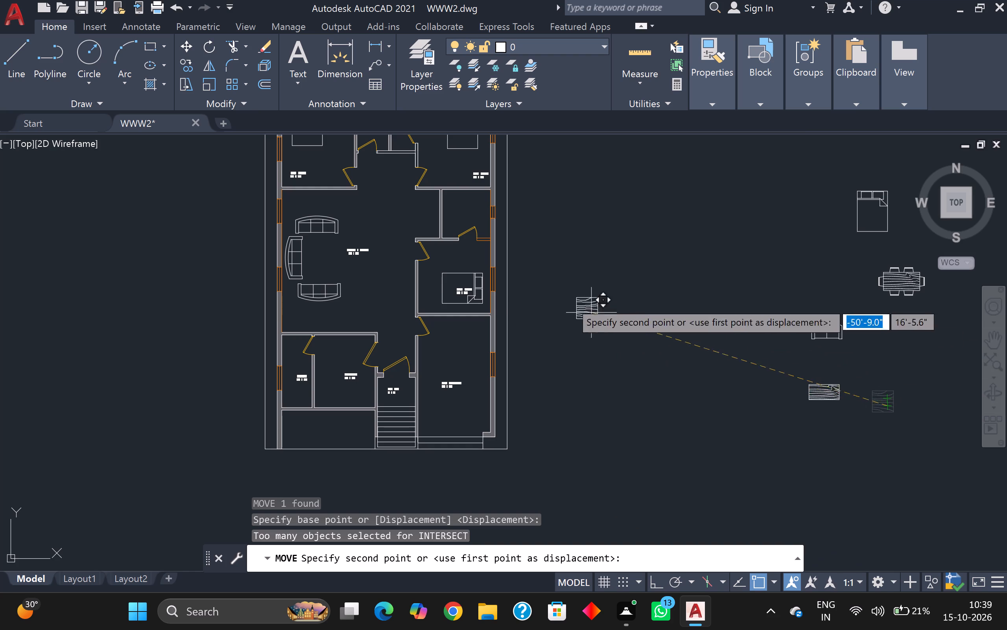
{"action": "scroll", "coordinate": [343, 271], "scroll_direction": "up", "scroll_amount": 1}
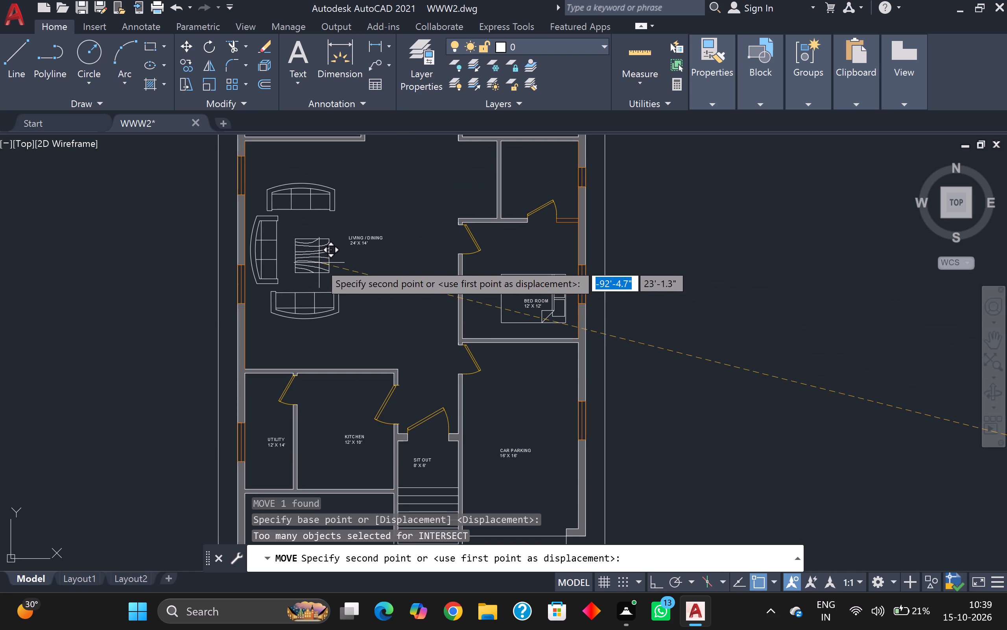
{"action": "left_click", "coordinate": [319, 261]}
Move the six-chair dining table set from outside the plan into the living/dining room, northeast of the room label.
{"action": "scroll", "coordinate": [567, 246], "scroll_direction": "down", "scroll_amount": 1}
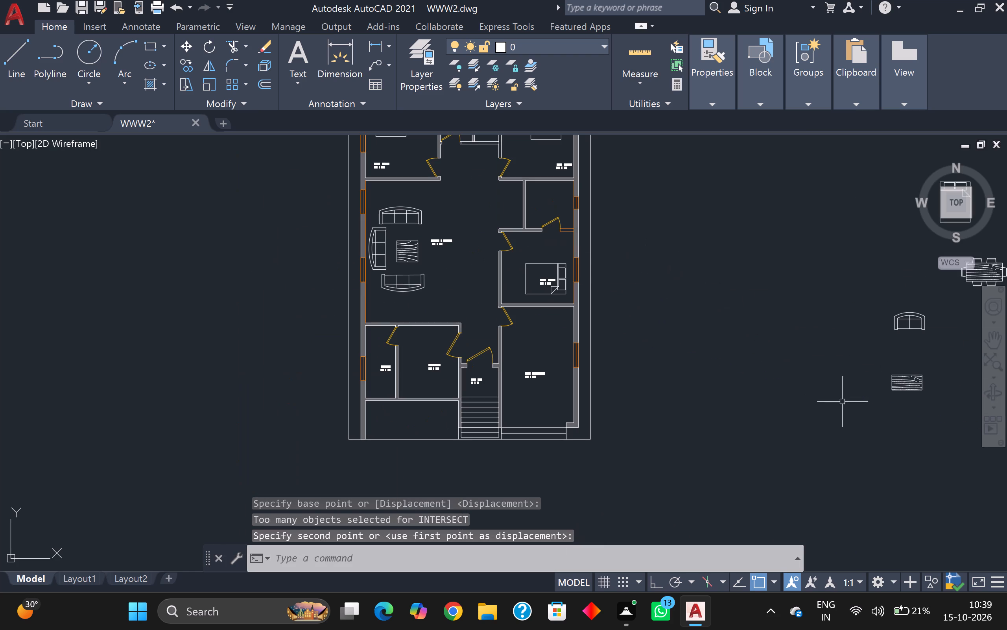
{"action": "middle_click_drag", "start_coordinate": [831, 318], "coordinate": [676, 340]}
{"action": "left_click", "coordinate": [825, 297]}
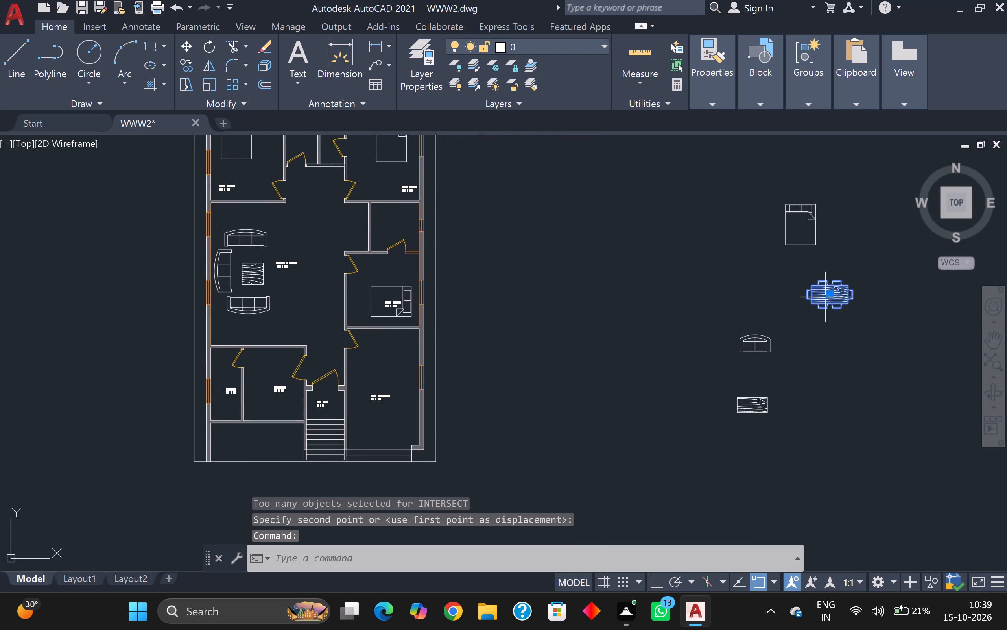
{"action": "key", "text": "m"}
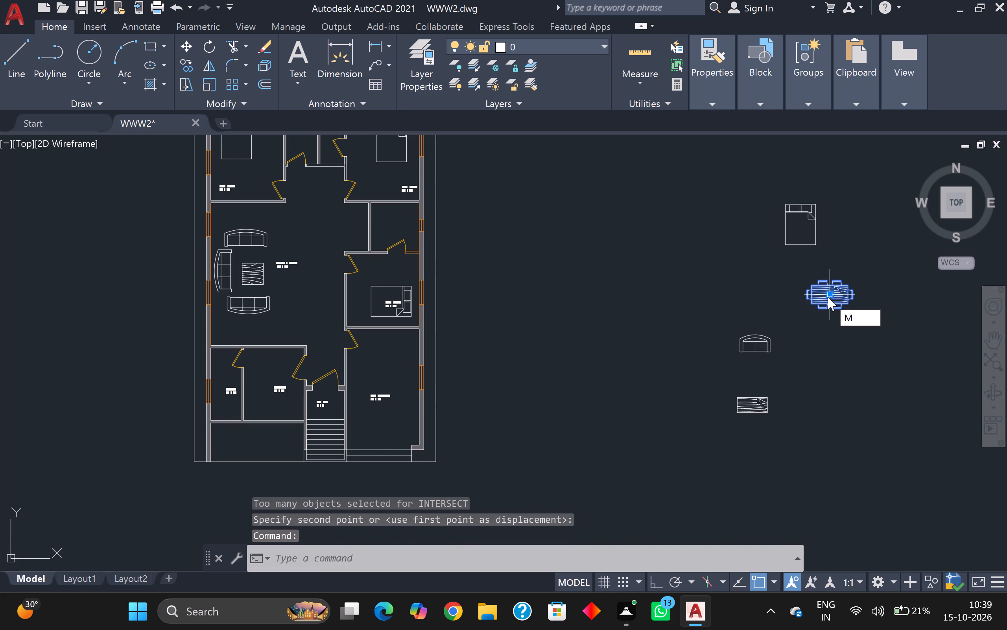
{"action": "key", "text": "Return"}
{"action": "left_click", "coordinate": [828, 297]}
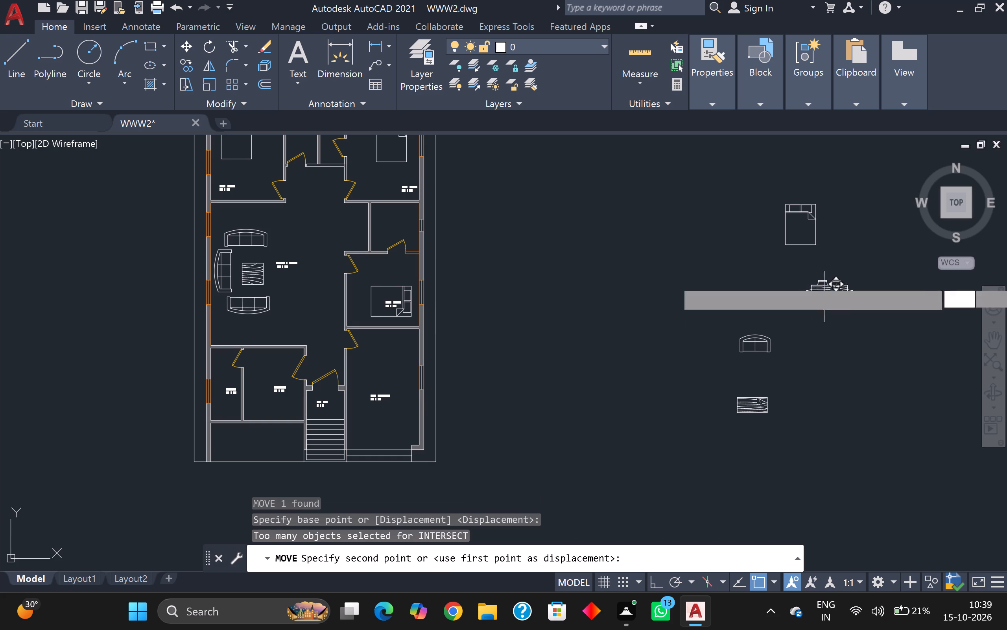
{"action": "scroll", "coordinate": [343, 240], "scroll_direction": "up", "scroll_amount": 1}
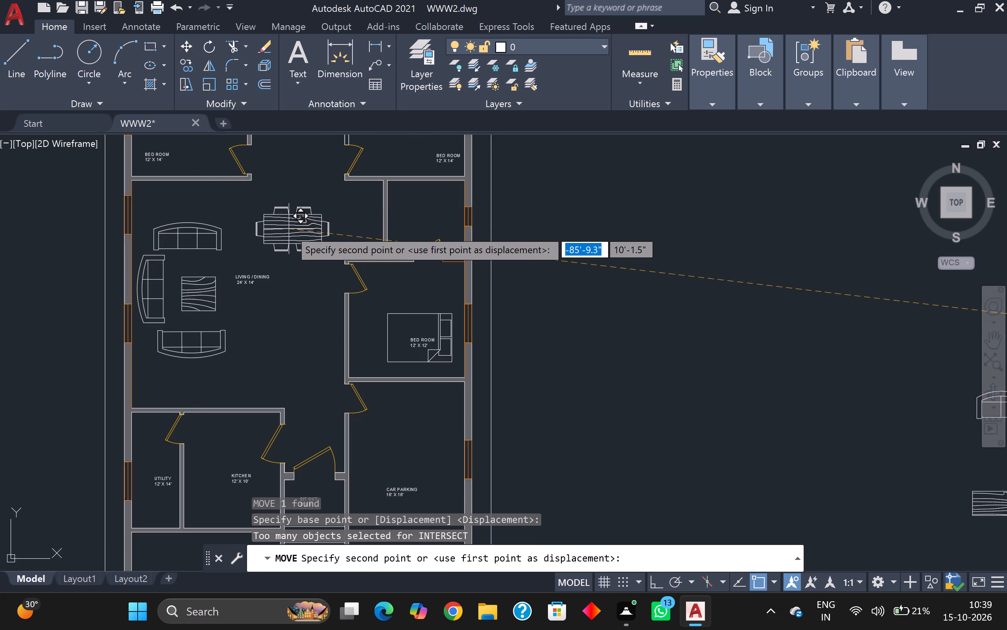
{"action": "left_click", "coordinate": [286, 229]}
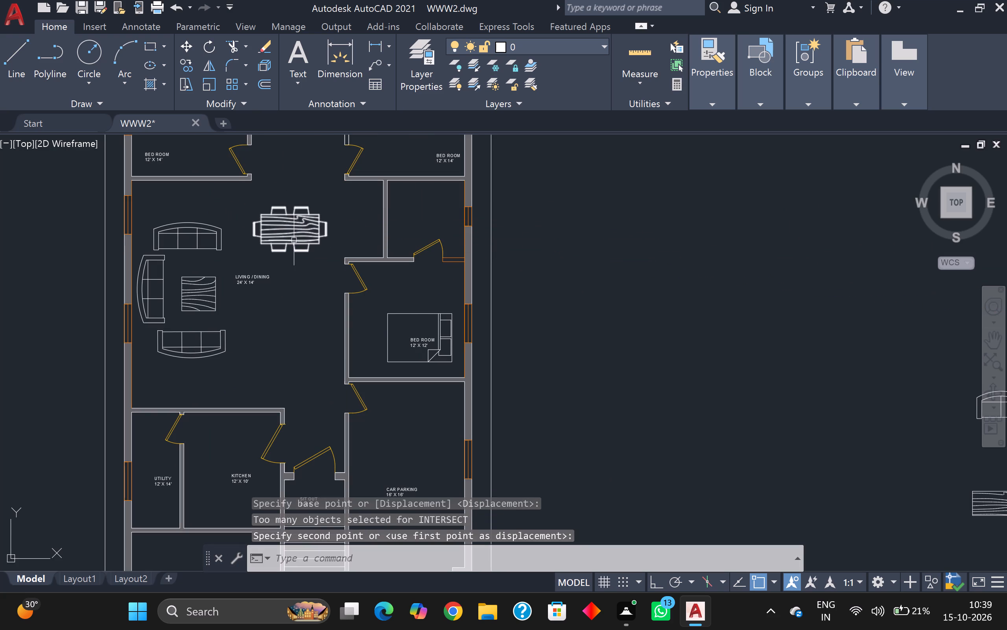
Rotate the dining table set about 89° counterclockwise so its long side runs north-south.
{"action": "left_click", "coordinate": [294, 240]}
{"action": "type", "text": "RO"}
{"action": "key", "text": "Return"}
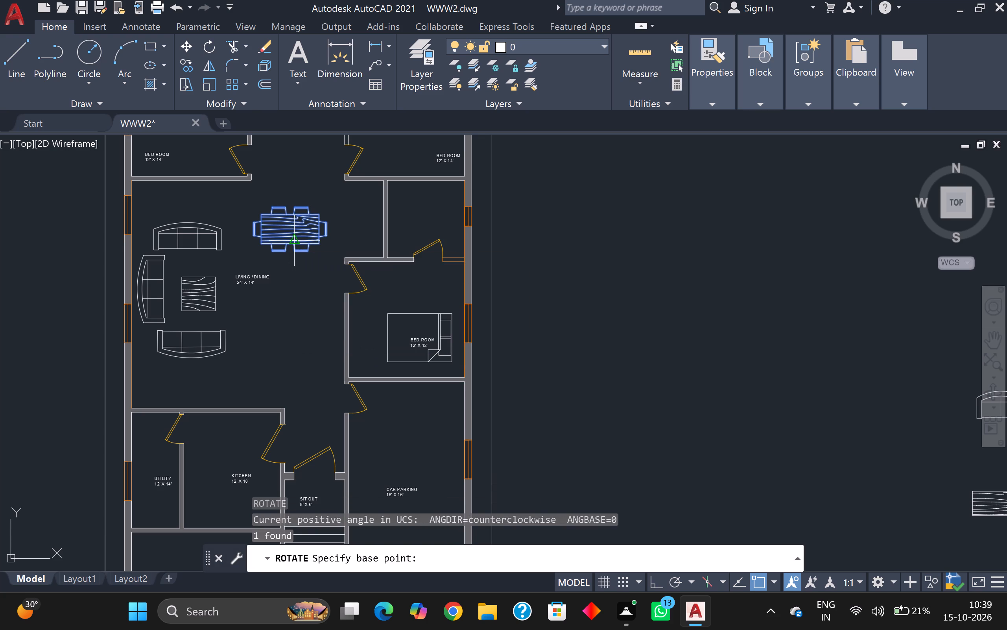
{"action": "left_click", "coordinate": [294, 239]}
{"action": "left_click", "coordinate": [295, 239]}
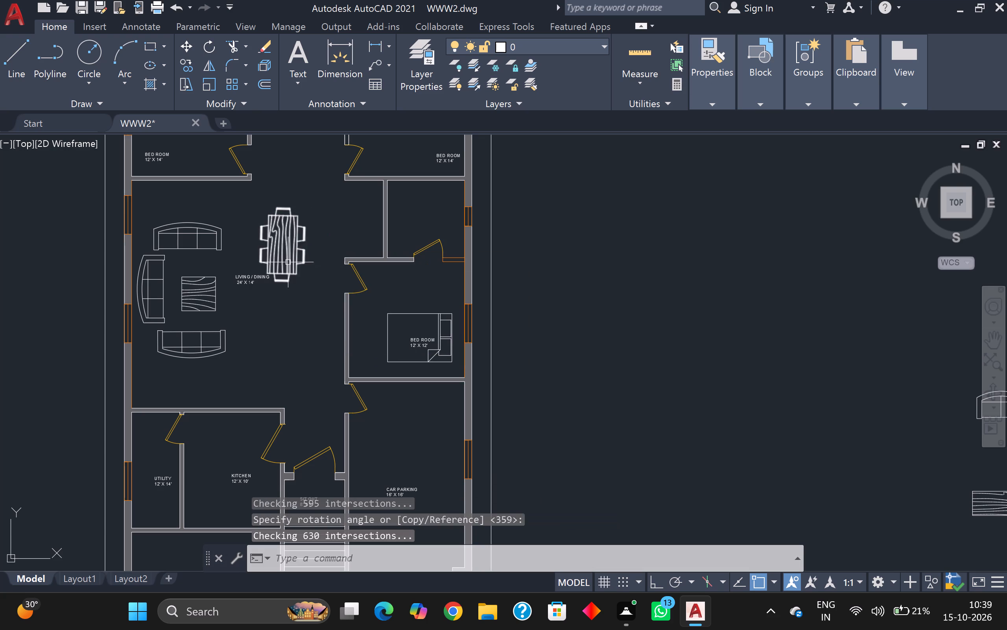
Nudge the dining table set about 9" east in the living/dining room.
{"action": "scroll", "coordinate": [288, 256], "scroll_direction": "down", "scroll_amount": 3}
{"action": "scroll", "coordinate": [299, 261], "scroll_direction": "up", "scroll_amount": 3}
{"action": "left_click", "coordinate": [251, 247]}
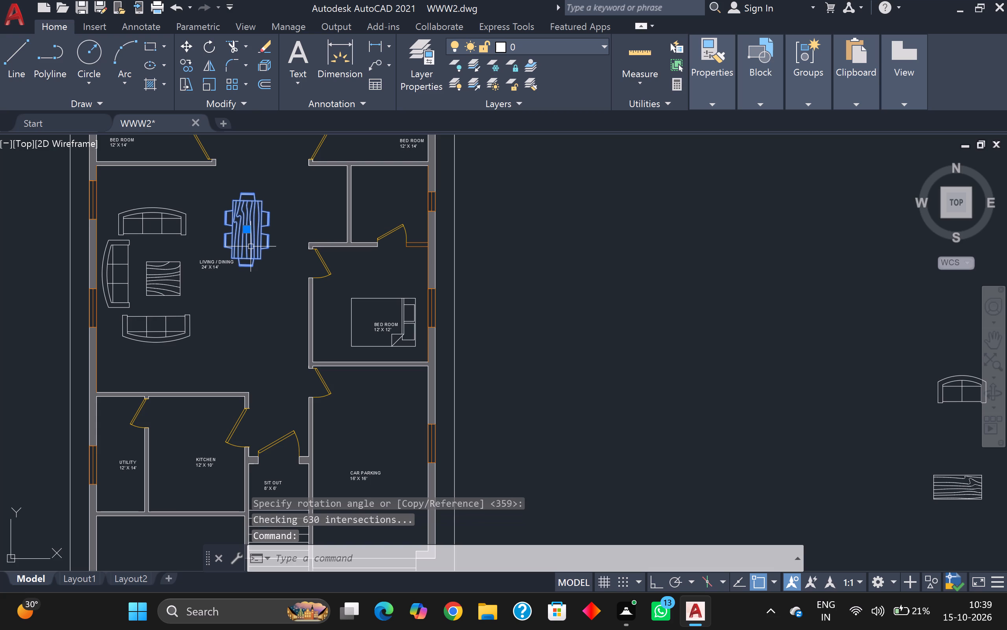
{"action": "key", "text": "m"}
{"action": "key", "text": "Return"}
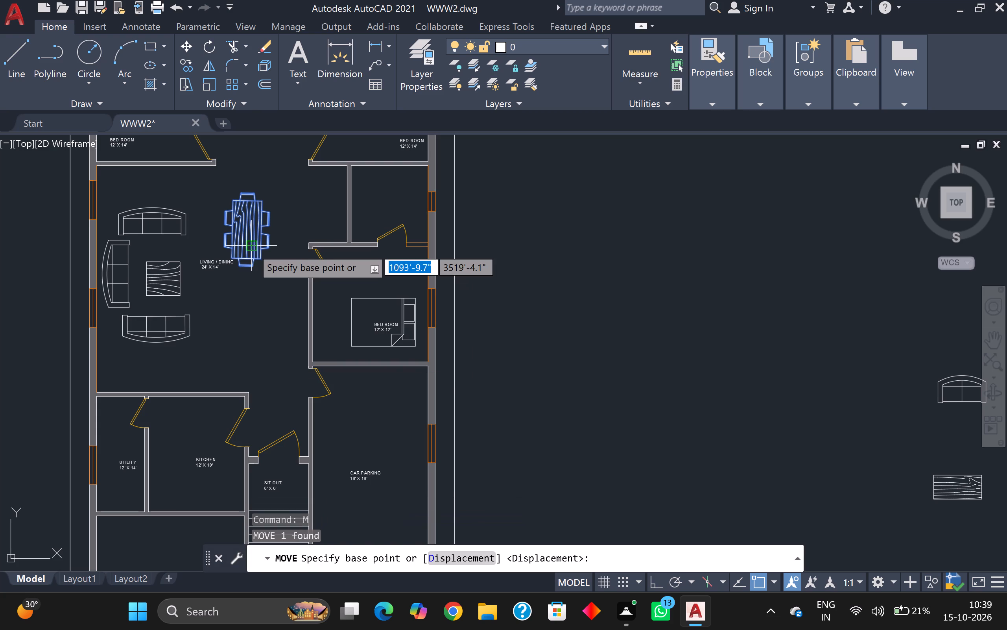
{"action": "left_click", "coordinate": [253, 228]}
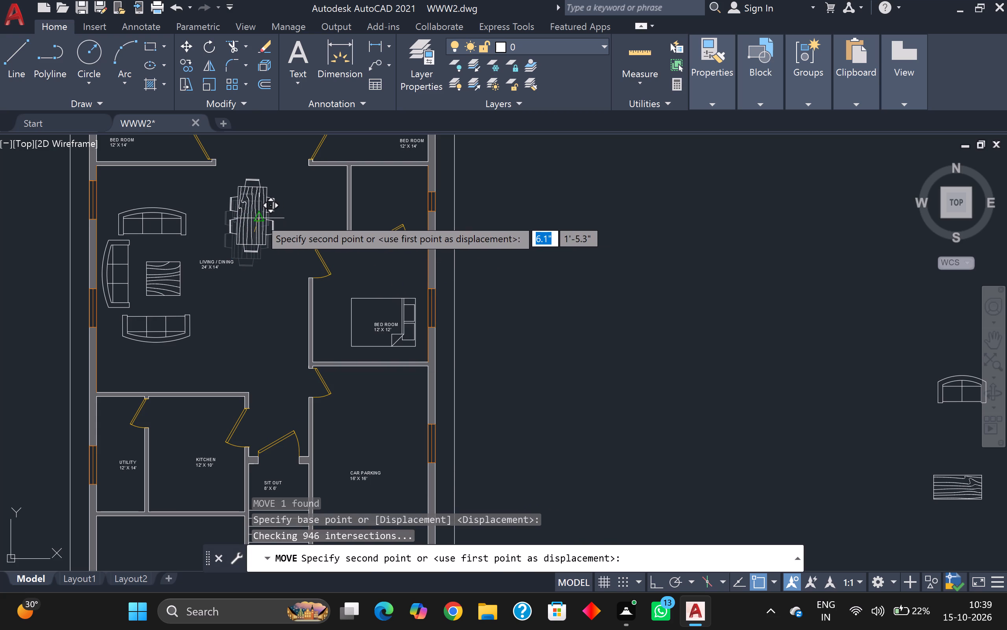
{"action": "left_click", "coordinate": [261, 238]}
Straighten the dining table set by rotating it about 1° counterclockwise around a corner of its south chair.
{"action": "left_click", "coordinate": [266, 250]}
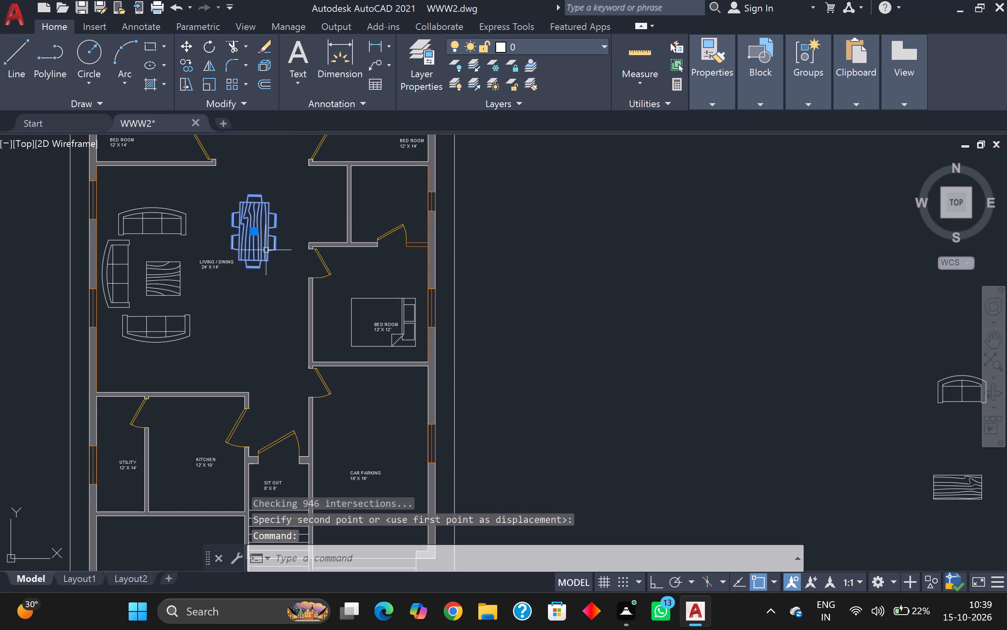
{"action": "key", "text": "r"}
{"action": "key", "text": "o"}
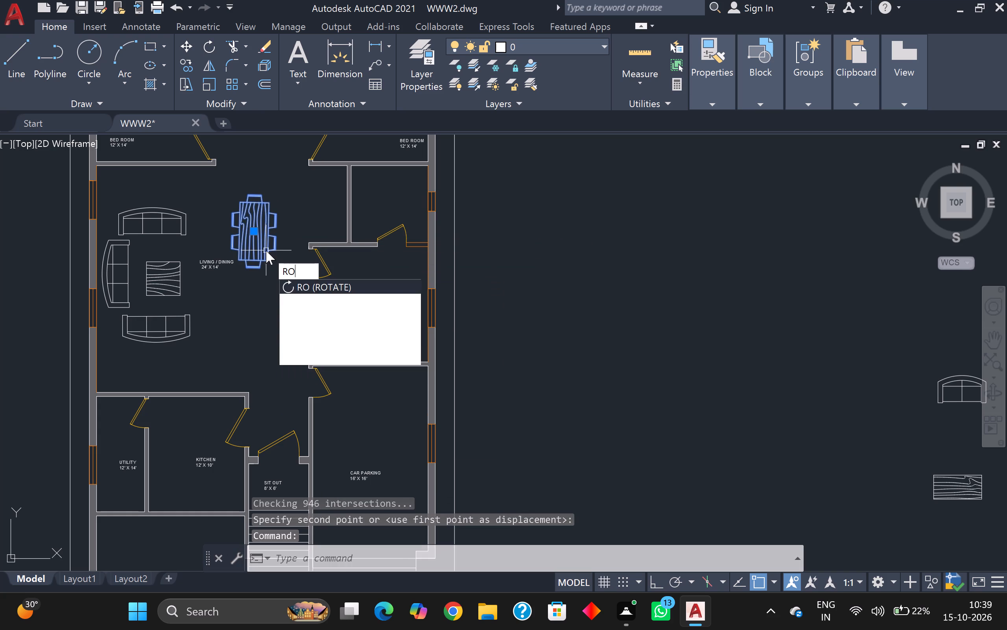
{"action": "key", "text": "Return"}
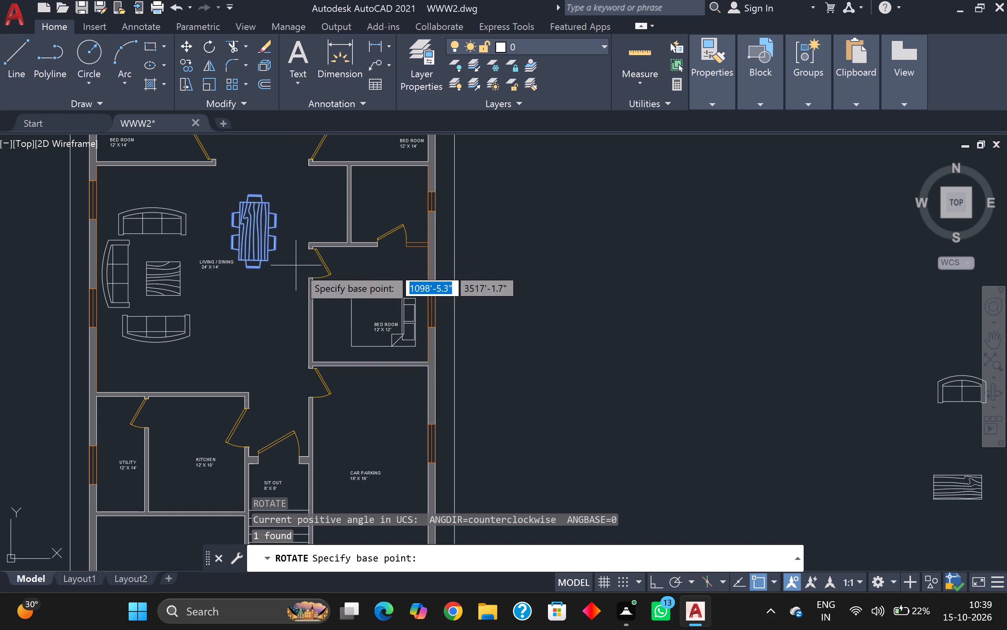
{"action": "scroll", "coordinate": [283, 272], "scroll_direction": "up", "scroll_amount": 1}
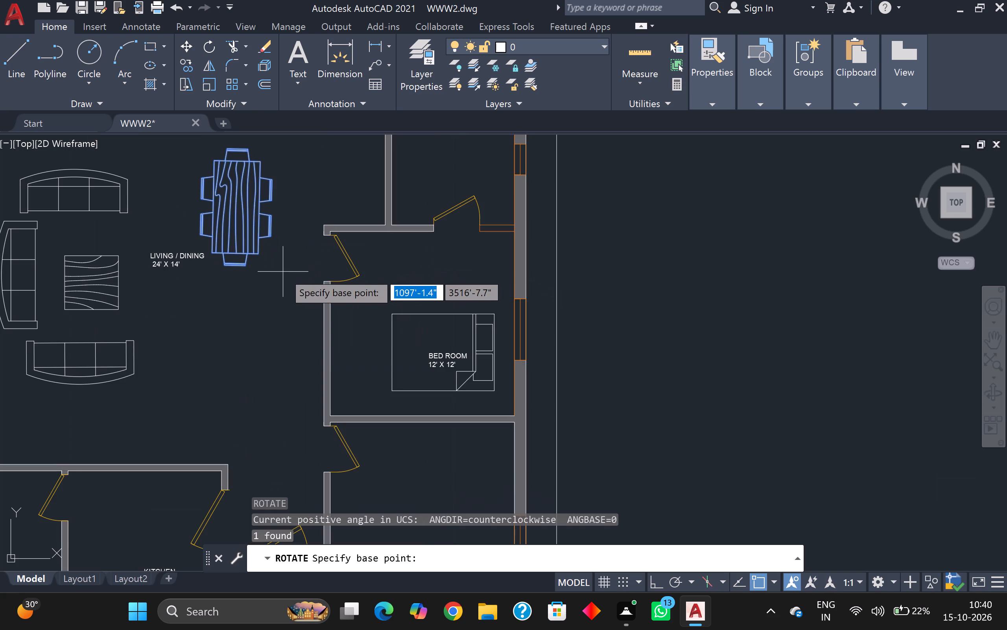
{"action": "left_click", "coordinate": [245, 265]}
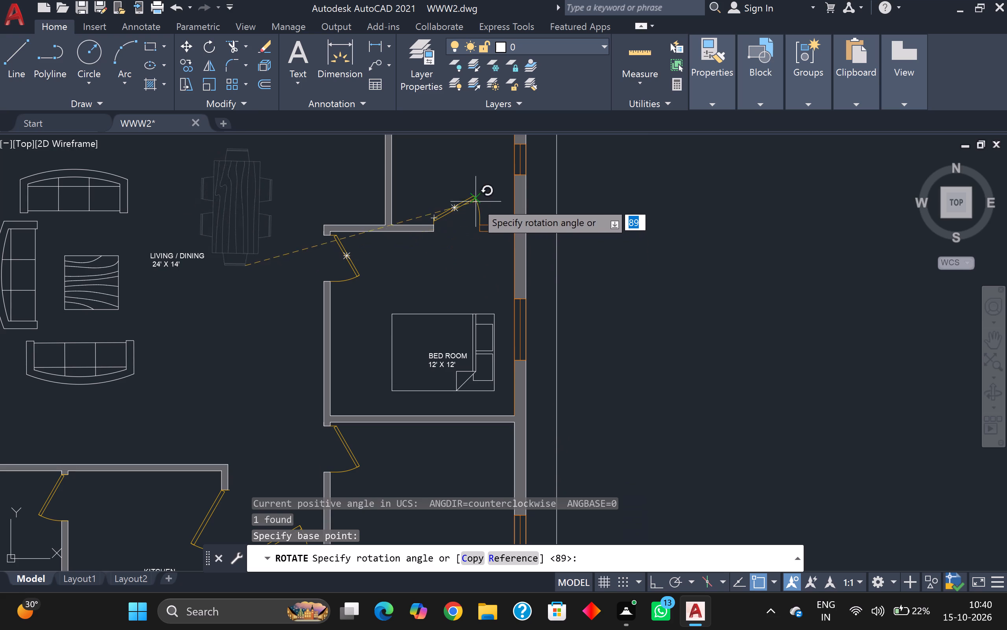
{"action": "left_click", "coordinate": [504, 262]}
Move the two-seat sofa from outside the plan into the northwest bedroom, between the bed and the east wall.
{"action": "scroll", "coordinate": [501, 263], "scroll_direction": "down", "scroll_amount": 3}
{"action": "scroll", "coordinate": [430, 273], "scroll_direction": "up", "scroll_amount": 2}
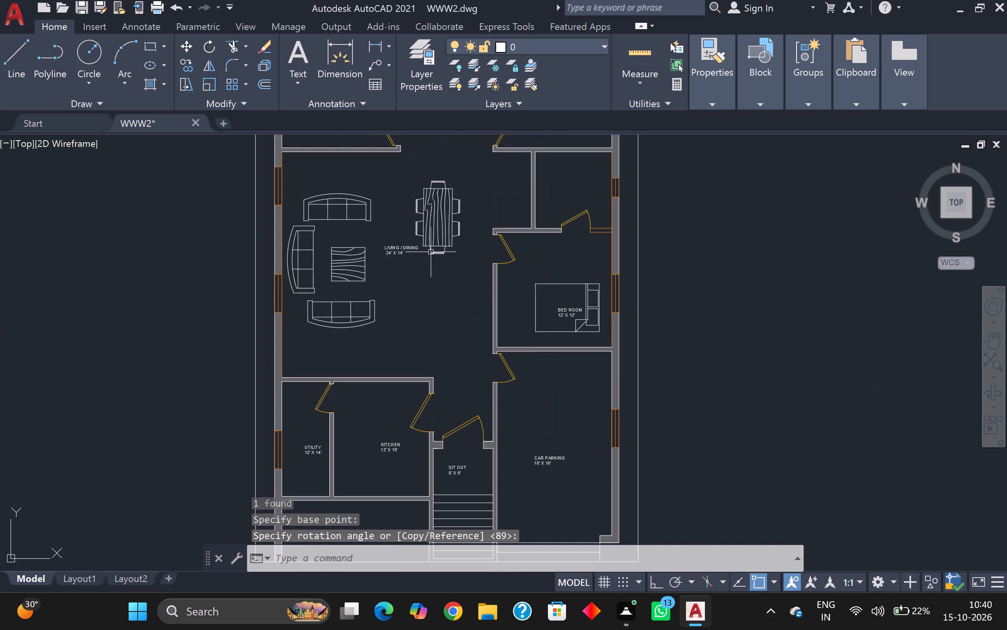
{"action": "scroll", "coordinate": [435, 235], "scroll_direction": "down", "scroll_amount": 3}
{"action": "scroll", "coordinate": [464, 268], "scroll_direction": "up", "scroll_amount": 2}
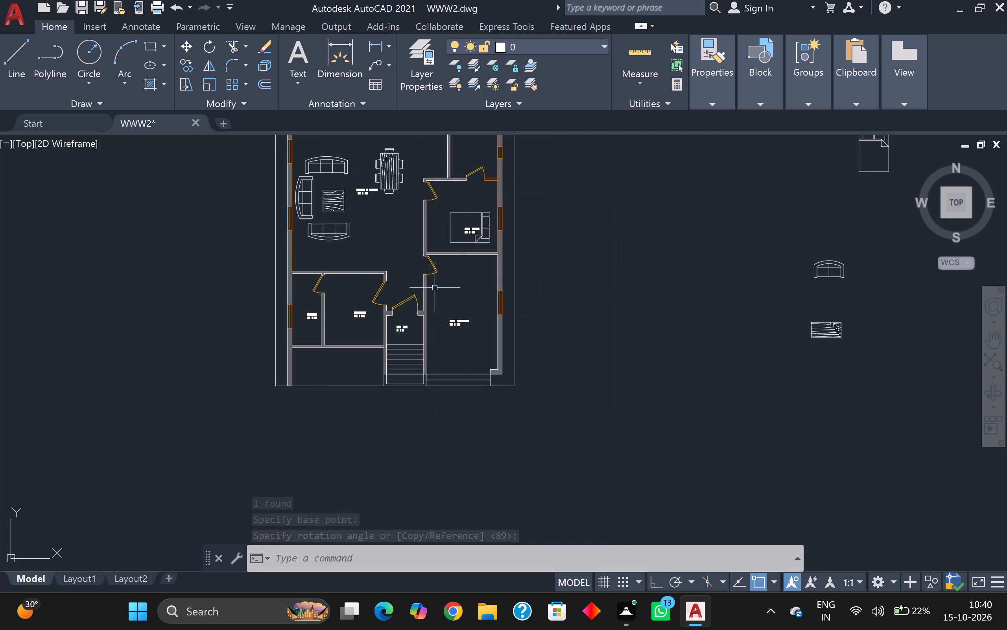
{"action": "scroll", "coordinate": [356, 286], "scroll_direction": "down", "scroll_amount": 2}
{"action": "scroll", "coordinate": [547, 315], "scroll_direction": "up", "scroll_amount": 1}
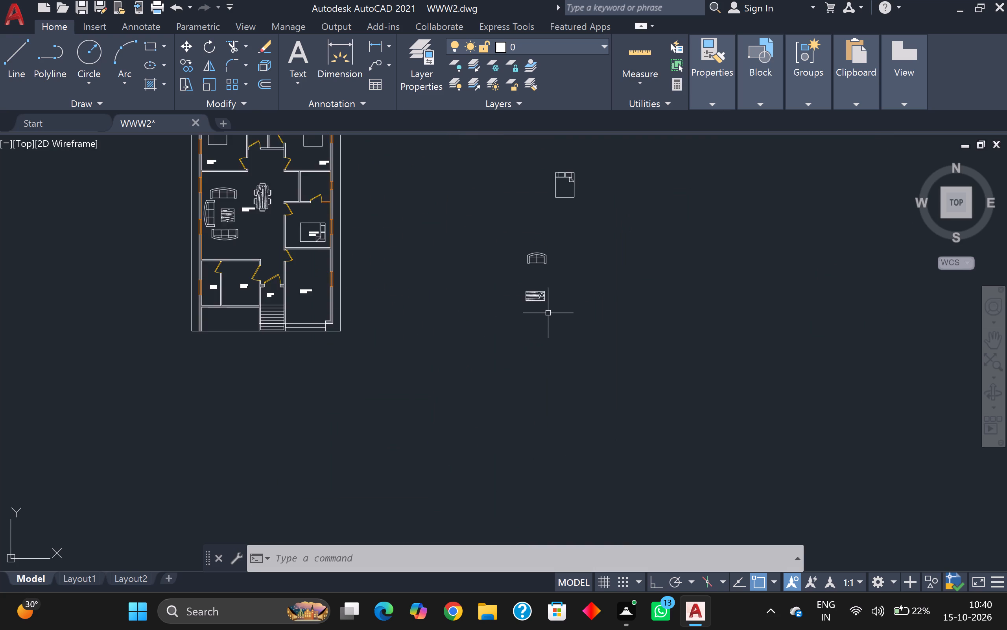
{"action": "scroll", "coordinate": [548, 312], "scroll_direction": "up", "scroll_amount": 1}
{"action": "scroll", "coordinate": [554, 294], "scroll_direction": "down", "scroll_amount": 1}
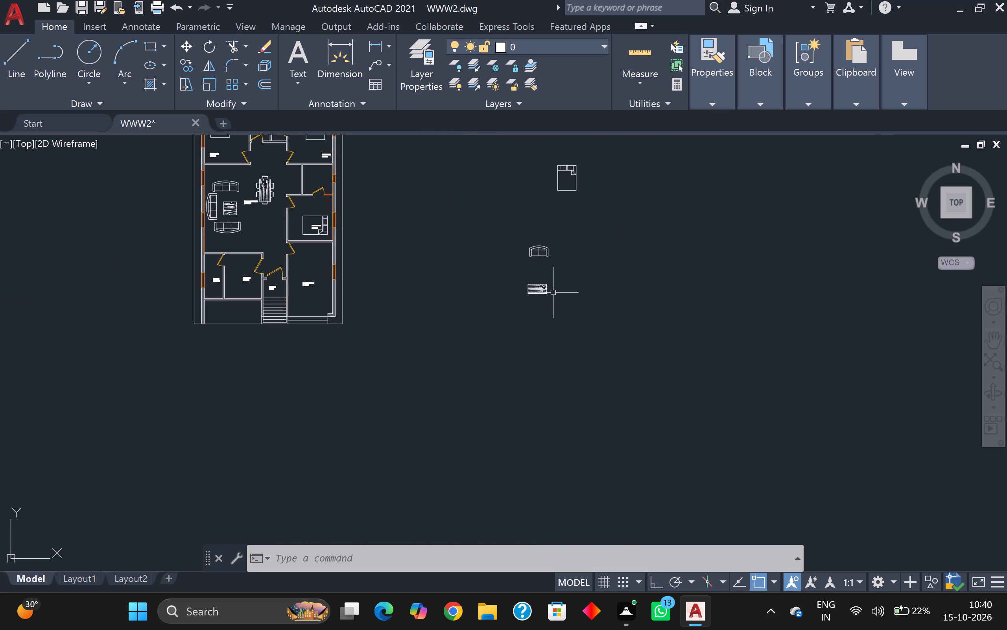
{"action": "left_click", "coordinate": [540, 254]}
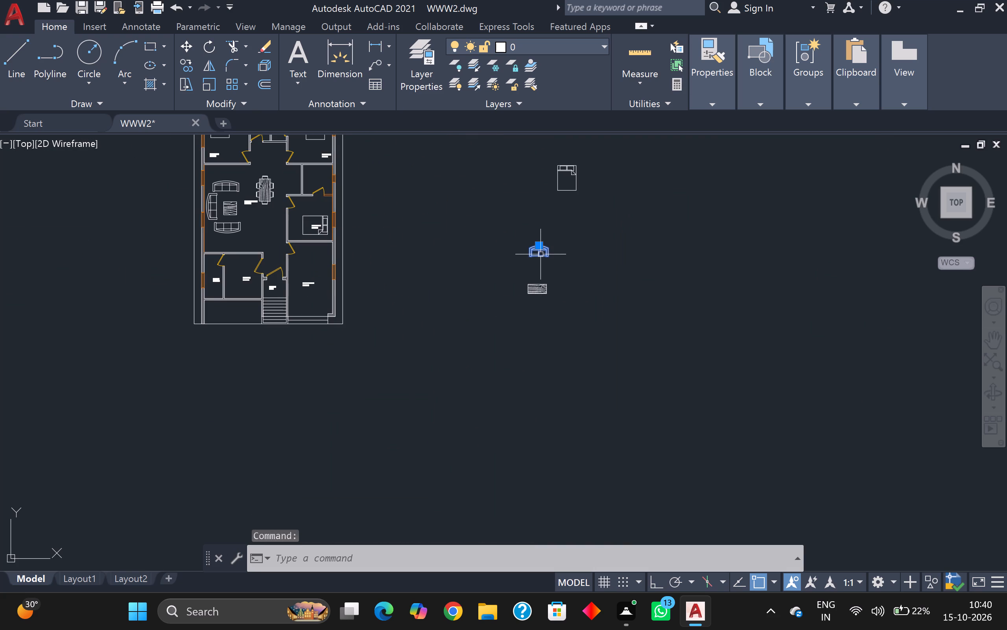
{"action": "key", "text": "m"}
{"action": "key", "text": "Return"}
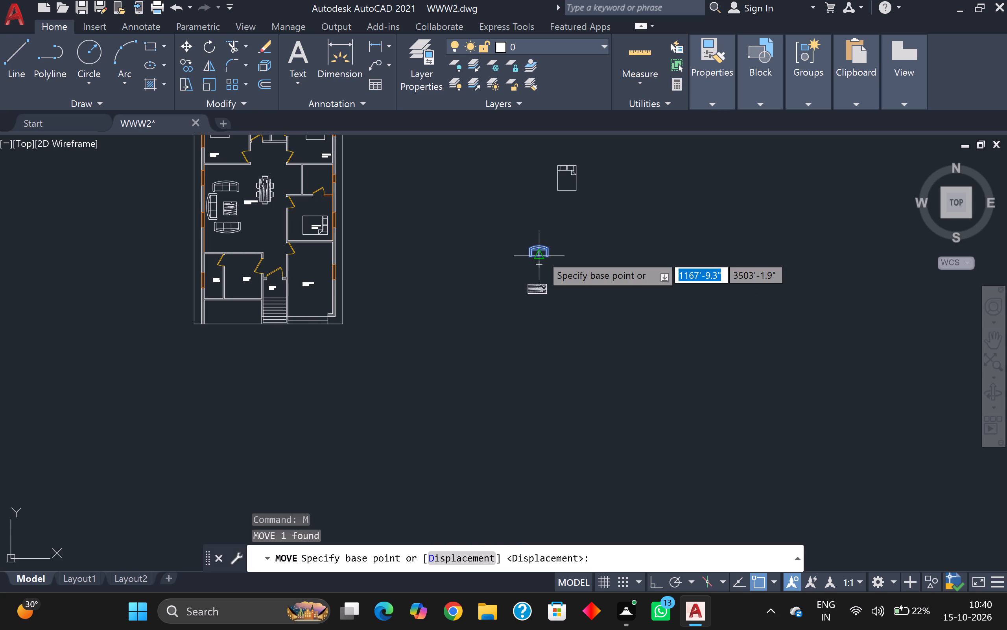
{"action": "left_click", "coordinate": [540, 254]}
{"action": "scroll", "coordinate": [540, 255], "scroll_direction": "down", "scroll_amount": 2}
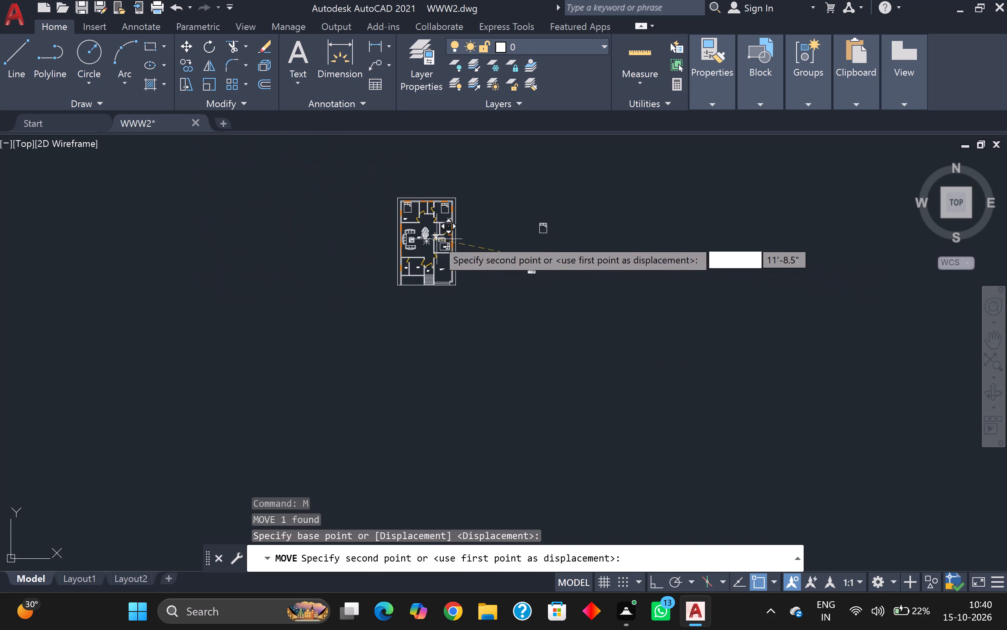
{"action": "scroll", "coordinate": [430, 236], "scroll_direction": "up", "scroll_amount": 2}
{"action": "scroll", "coordinate": [385, 178], "scroll_direction": "up", "scroll_amount": 1}
{"action": "middle_click_drag", "start_coordinate": [394, 170], "coordinate": [394, 170]}
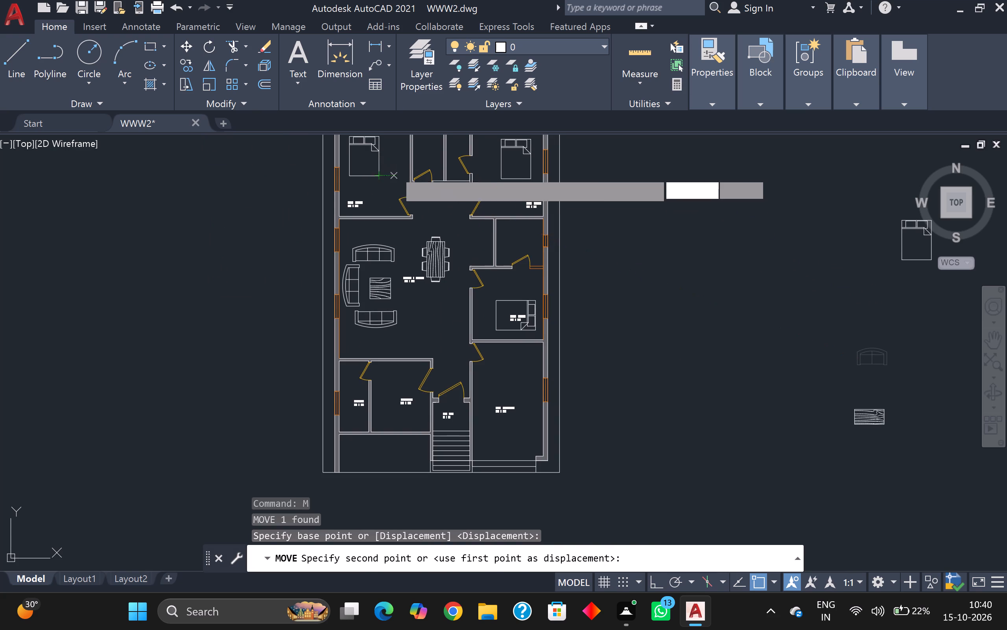
{"action": "middle_click_drag", "start_coordinate": [394, 170], "coordinate": [377, 260]}
{"action": "scroll", "coordinate": [377, 256], "scroll_direction": "up", "scroll_amount": 2}
{"action": "scroll", "coordinate": [380, 222], "scroll_direction": "up", "scroll_amount": 1}
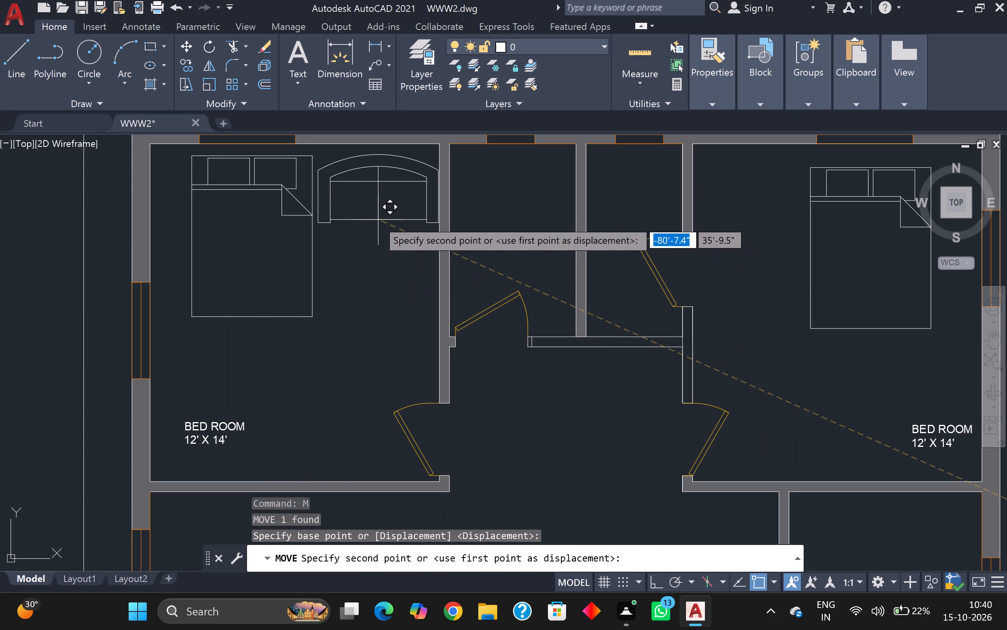
{"action": "left_click", "coordinate": [374, 213]}
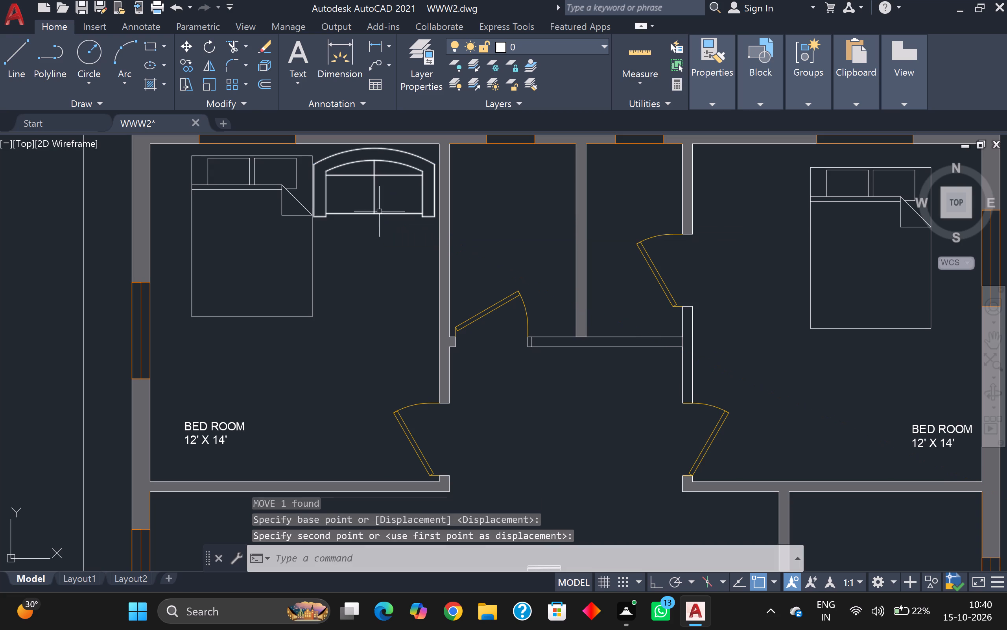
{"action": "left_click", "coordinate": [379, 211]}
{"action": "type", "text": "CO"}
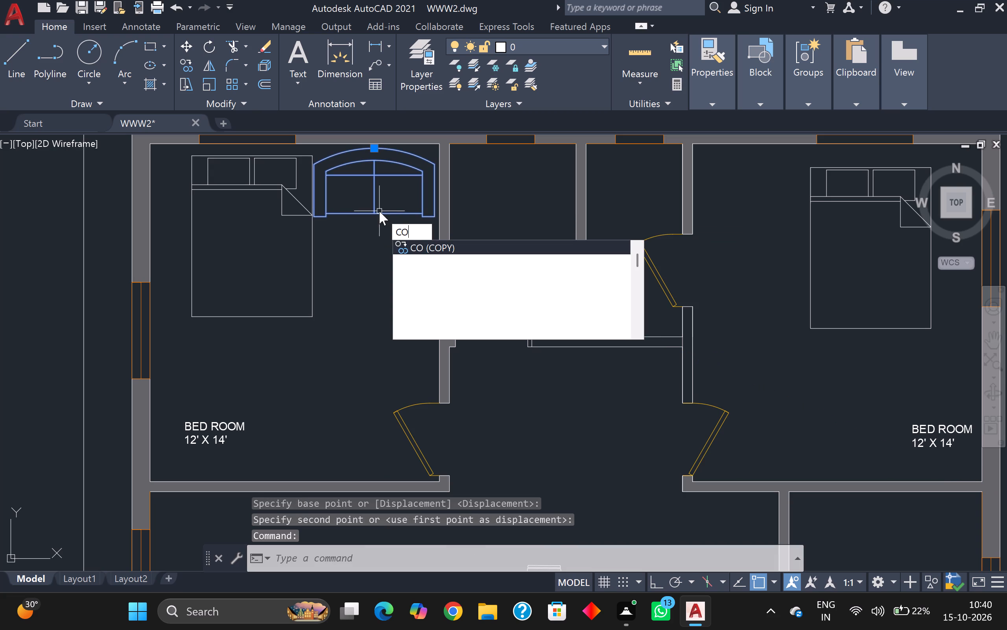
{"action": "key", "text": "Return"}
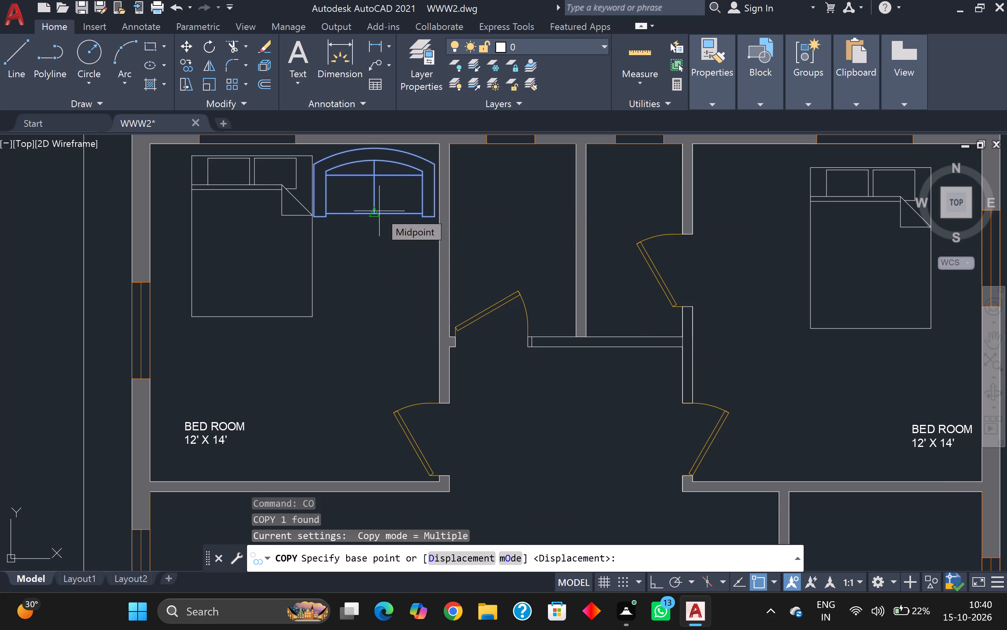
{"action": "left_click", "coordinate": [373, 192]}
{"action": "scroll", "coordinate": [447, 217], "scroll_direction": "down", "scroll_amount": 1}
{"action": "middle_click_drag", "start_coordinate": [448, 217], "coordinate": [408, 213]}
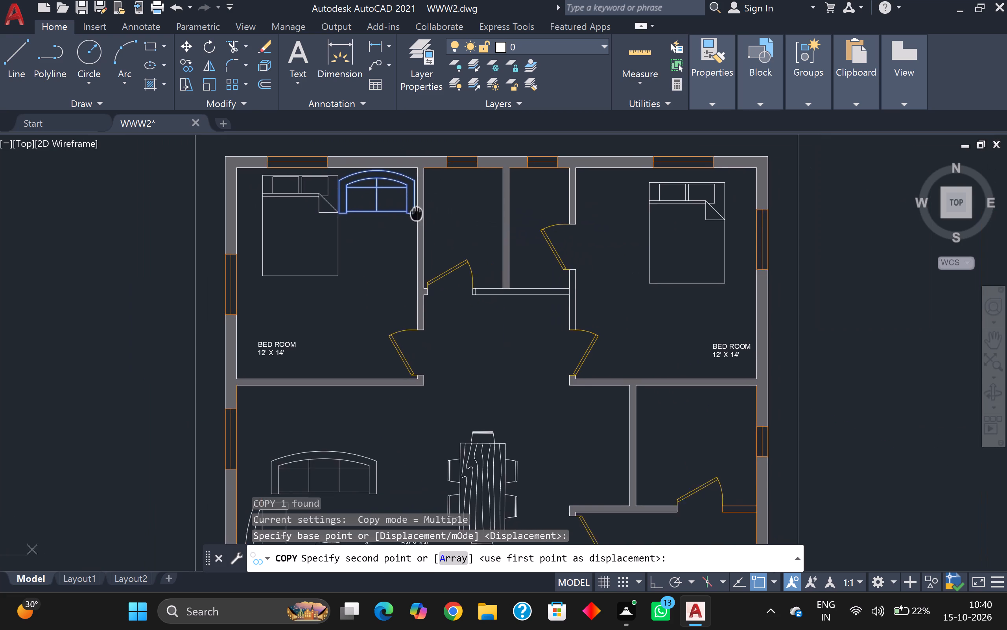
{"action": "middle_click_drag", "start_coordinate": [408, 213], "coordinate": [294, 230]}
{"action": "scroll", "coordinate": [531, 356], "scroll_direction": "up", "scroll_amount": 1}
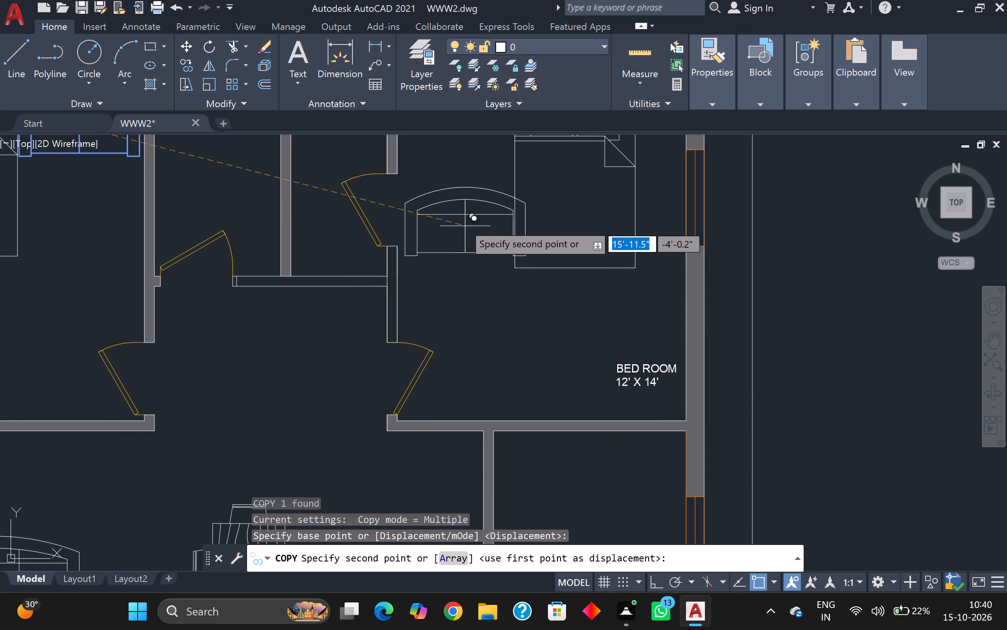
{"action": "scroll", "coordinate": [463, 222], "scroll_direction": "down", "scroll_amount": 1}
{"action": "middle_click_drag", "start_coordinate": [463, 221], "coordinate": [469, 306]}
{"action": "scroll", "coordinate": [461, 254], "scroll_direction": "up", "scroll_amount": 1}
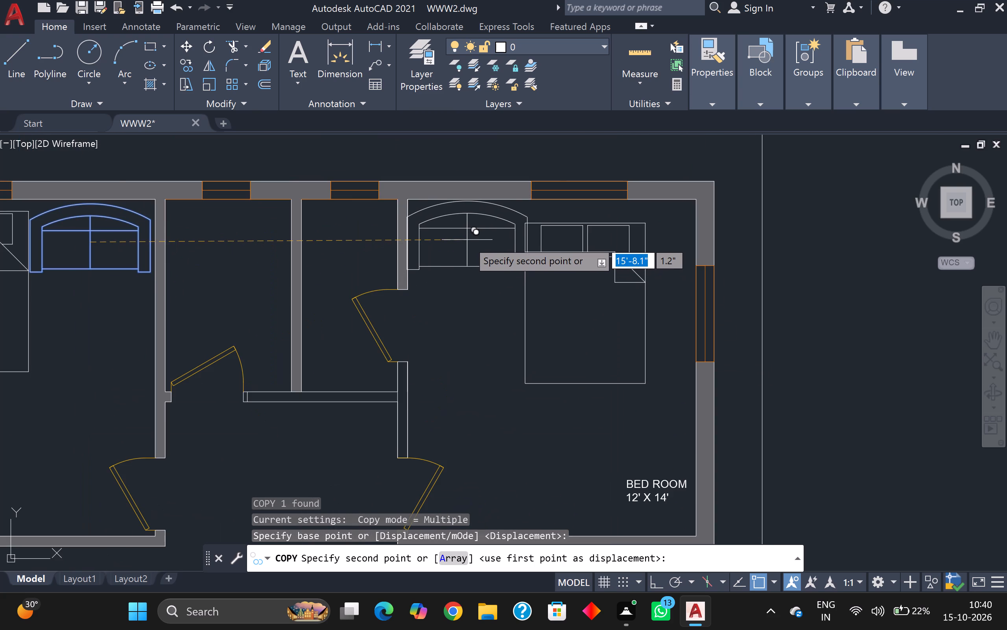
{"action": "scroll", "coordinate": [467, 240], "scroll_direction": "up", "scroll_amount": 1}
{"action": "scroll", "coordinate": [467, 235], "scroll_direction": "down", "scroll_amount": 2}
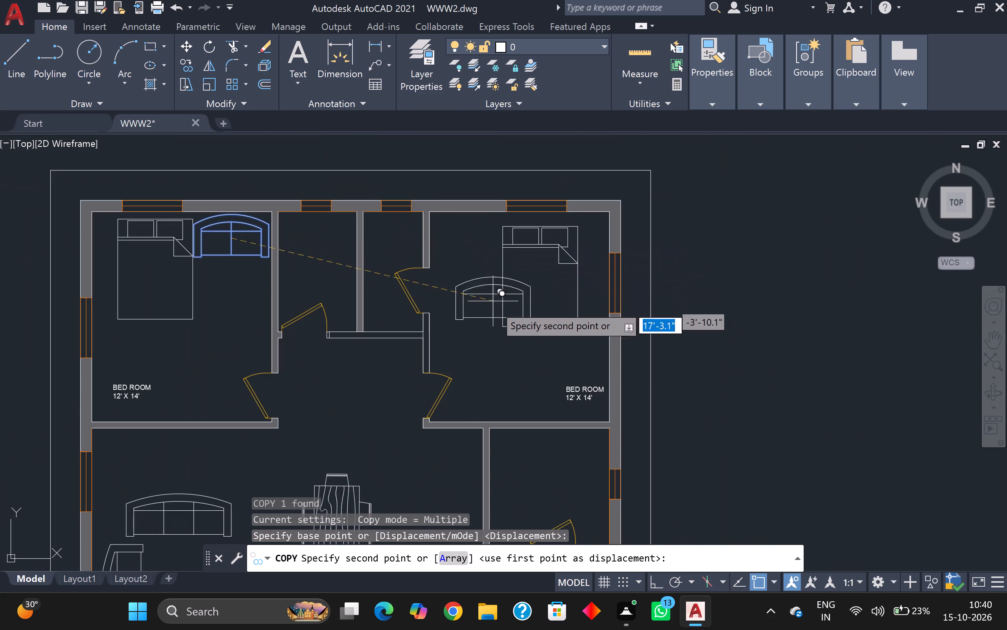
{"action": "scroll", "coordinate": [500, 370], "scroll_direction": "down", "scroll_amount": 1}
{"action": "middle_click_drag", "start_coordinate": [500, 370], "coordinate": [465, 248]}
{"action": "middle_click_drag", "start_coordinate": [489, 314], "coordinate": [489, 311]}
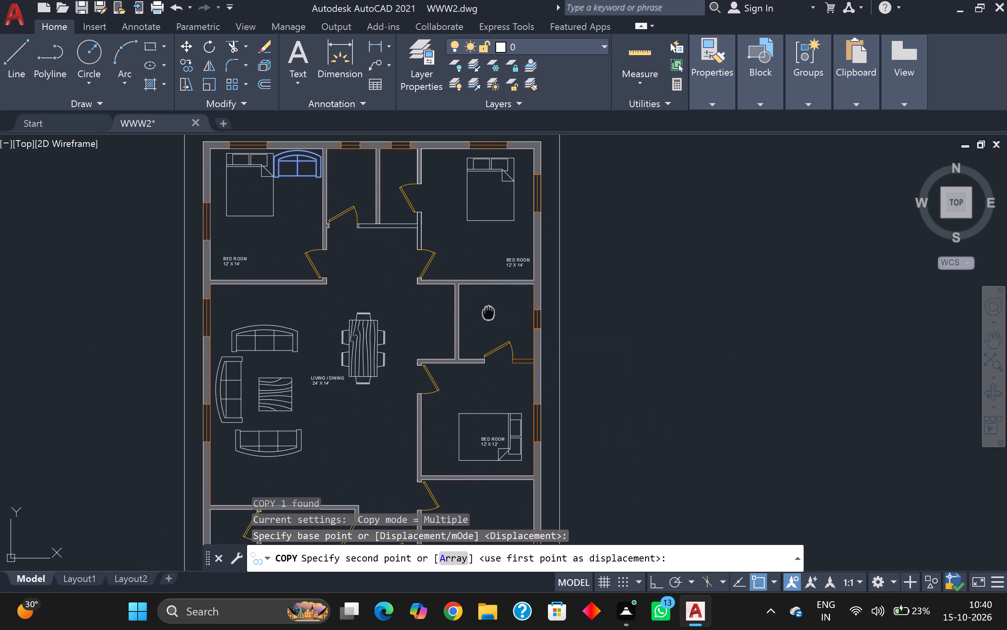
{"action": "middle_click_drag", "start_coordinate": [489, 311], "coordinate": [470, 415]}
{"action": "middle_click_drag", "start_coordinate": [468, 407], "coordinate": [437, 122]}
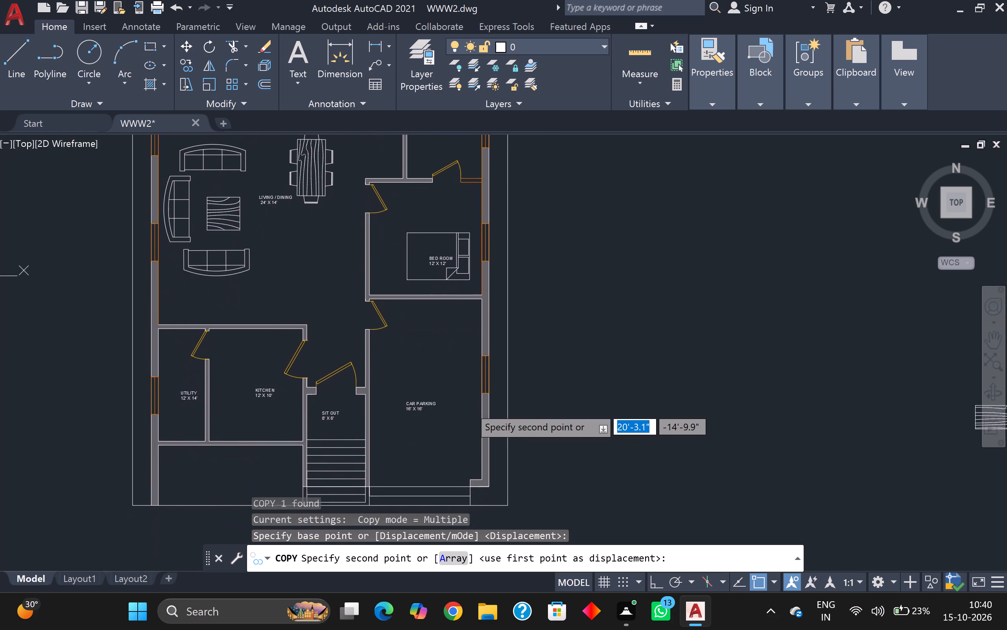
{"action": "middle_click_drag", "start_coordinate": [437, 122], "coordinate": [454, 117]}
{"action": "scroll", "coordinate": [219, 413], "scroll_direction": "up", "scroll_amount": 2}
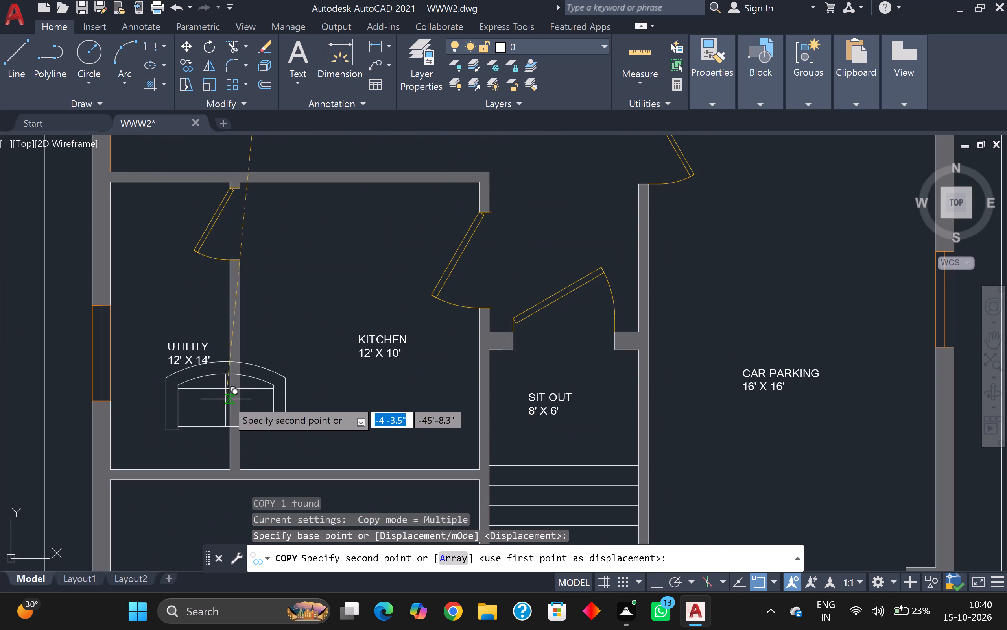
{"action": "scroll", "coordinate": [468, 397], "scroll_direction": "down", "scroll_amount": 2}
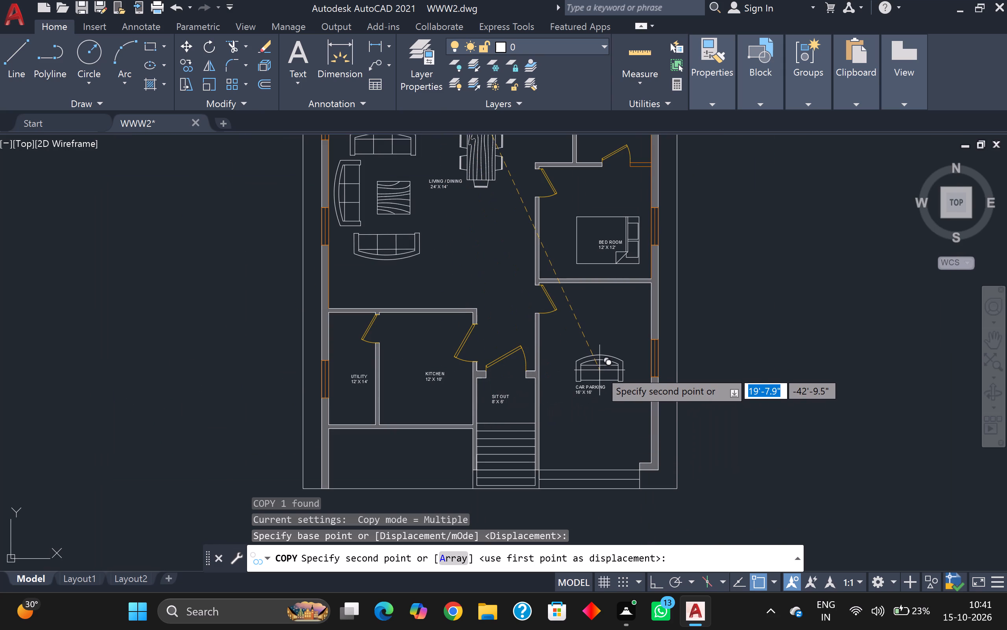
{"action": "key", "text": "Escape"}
Open DesignCenter and browse to the blocks of the sample drawing Kitchens.dwg.
{"action": "scroll", "coordinate": [595, 381], "scroll_direction": "down", "scroll_amount": 1}
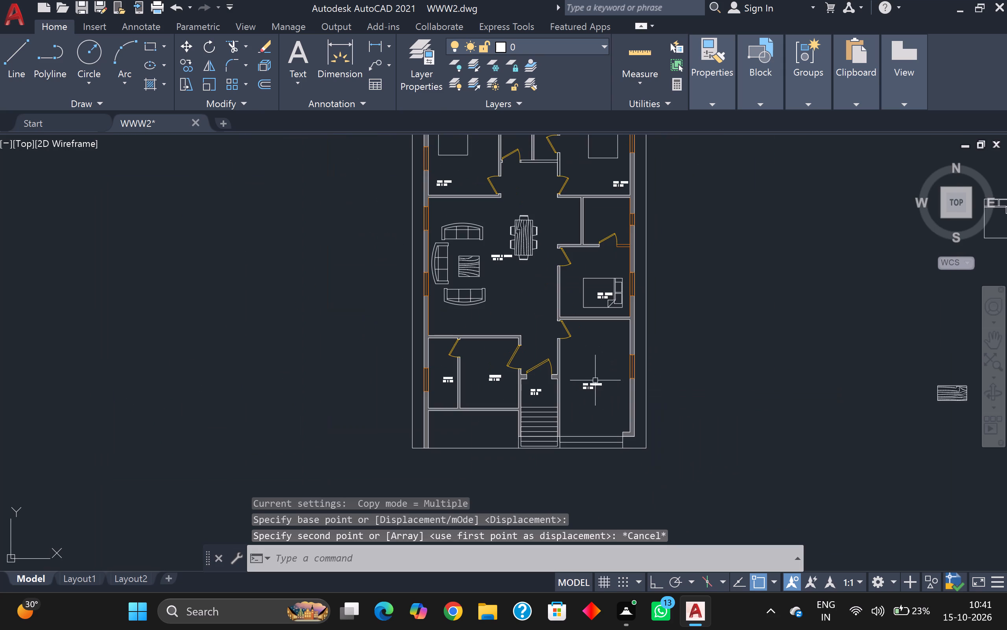
{"action": "middle_click_drag", "start_coordinate": [596, 376], "coordinate": [605, 445]}
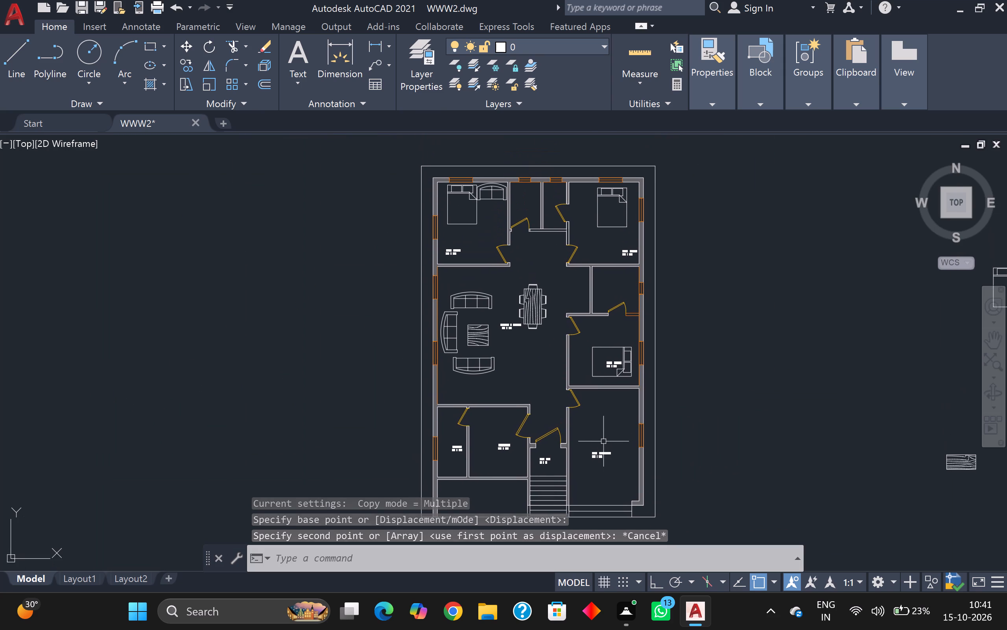
{"action": "scroll", "coordinate": [612, 430], "scroll_direction": "down", "scroll_amount": 1}
{"action": "scroll", "coordinate": [612, 428], "scroll_direction": "up", "scroll_amount": 2}
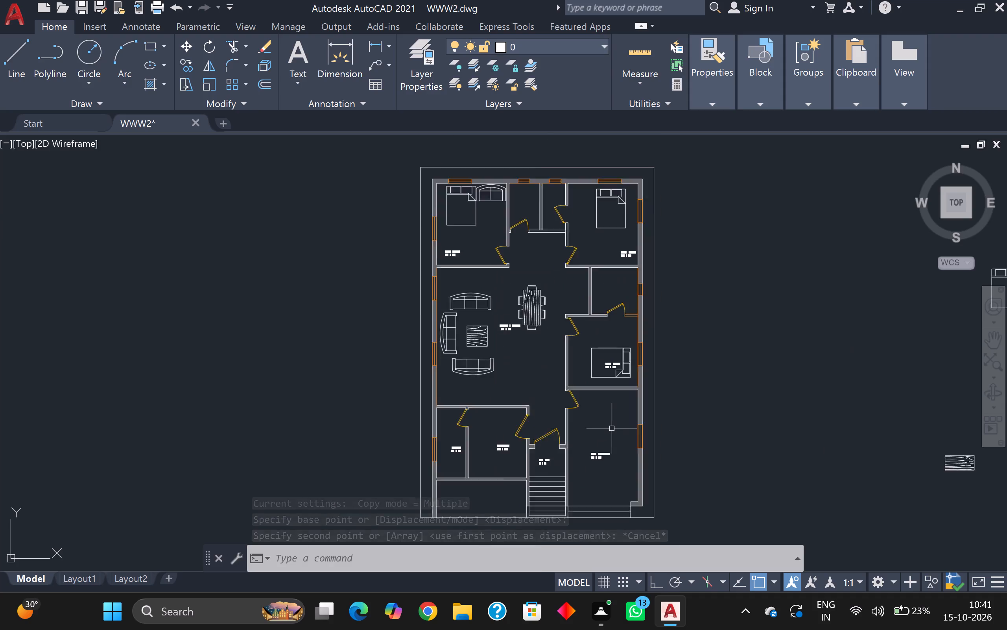
{"action": "middle_click_drag", "start_coordinate": [618, 427], "coordinate": [662, 295]}
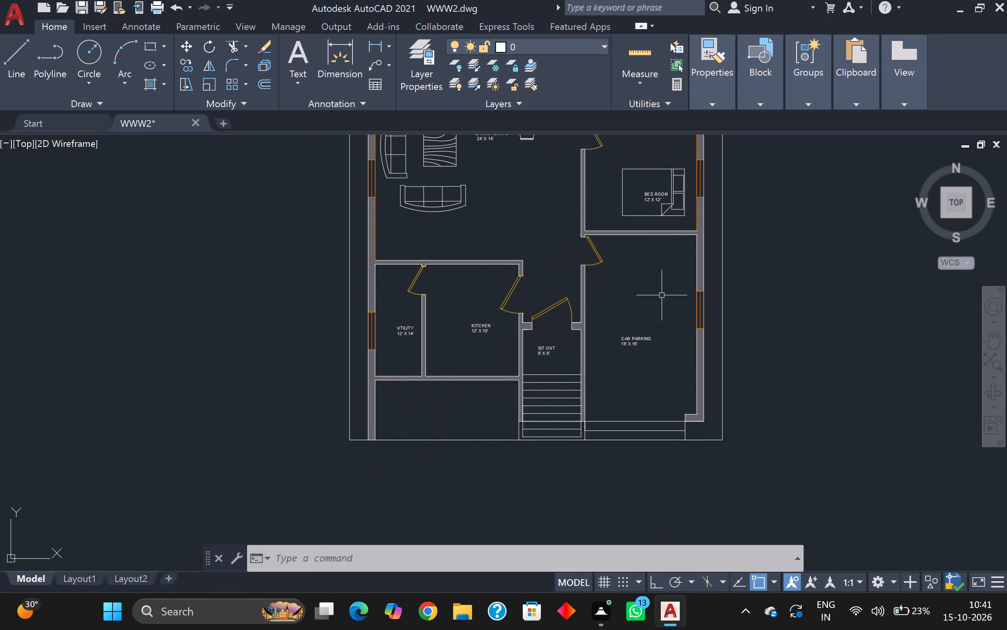
{"action": "type", "text": "DEE"}
{"action": "key", "text": "BackSpace"}
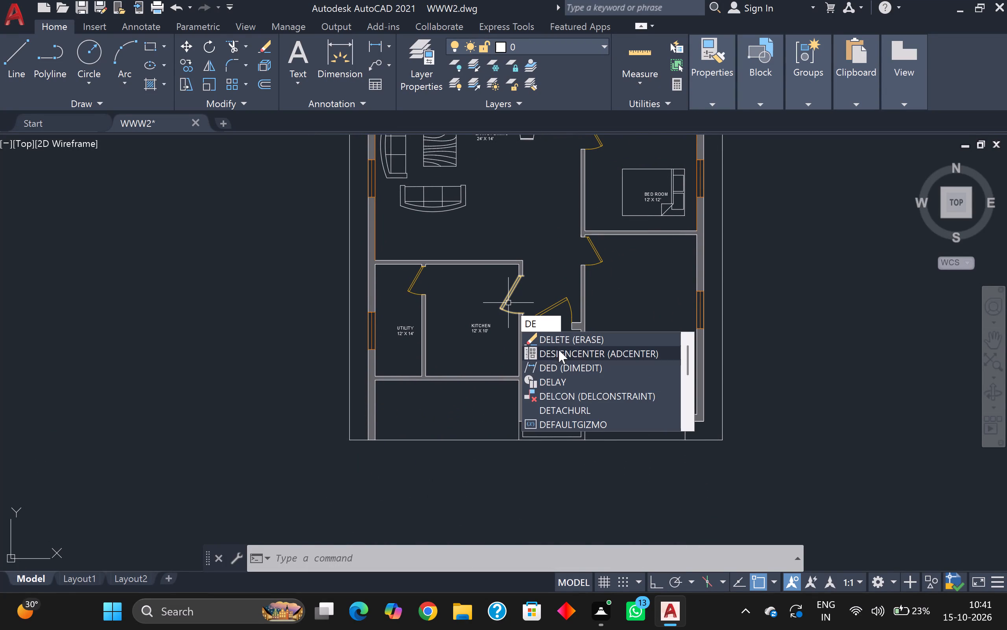
{"action": "left_click", "coordinate": [559, 348]}
{"action": "scroll", "coordinate": [277, 256], "scroll_direction": "up", "scroll_amount": 3}
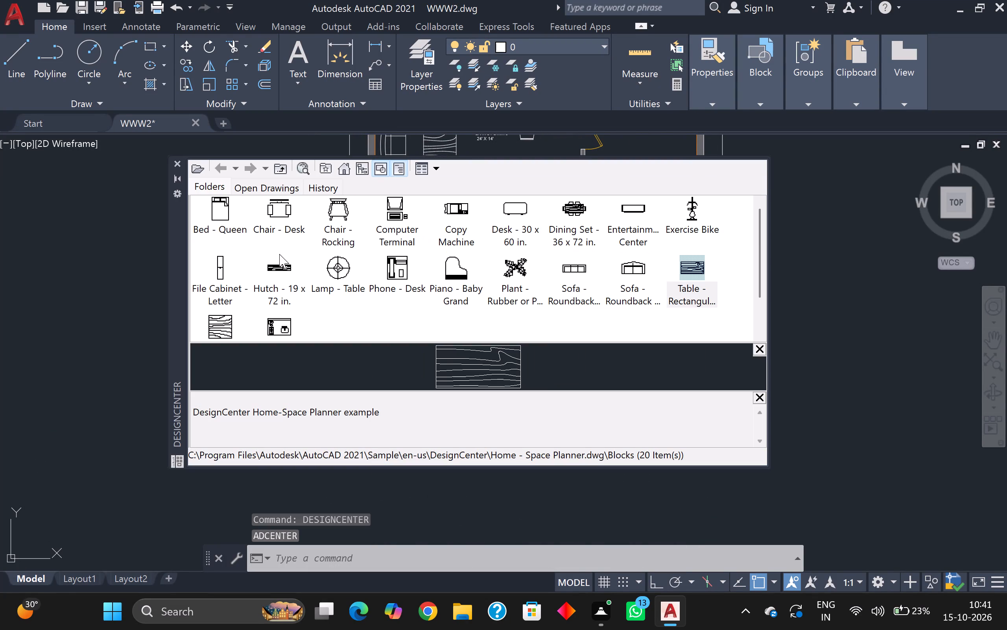
{"action": "scroll", "coordinate": [280, 252], "scroll_direction": "up", "scroll_amount": 1}
{"action": "scroll", "coordinate": [303, 243], "scroll_direction": "down", "scroll_amount": 3}
{"action": "left_click", "coordinate": [339, 170]}
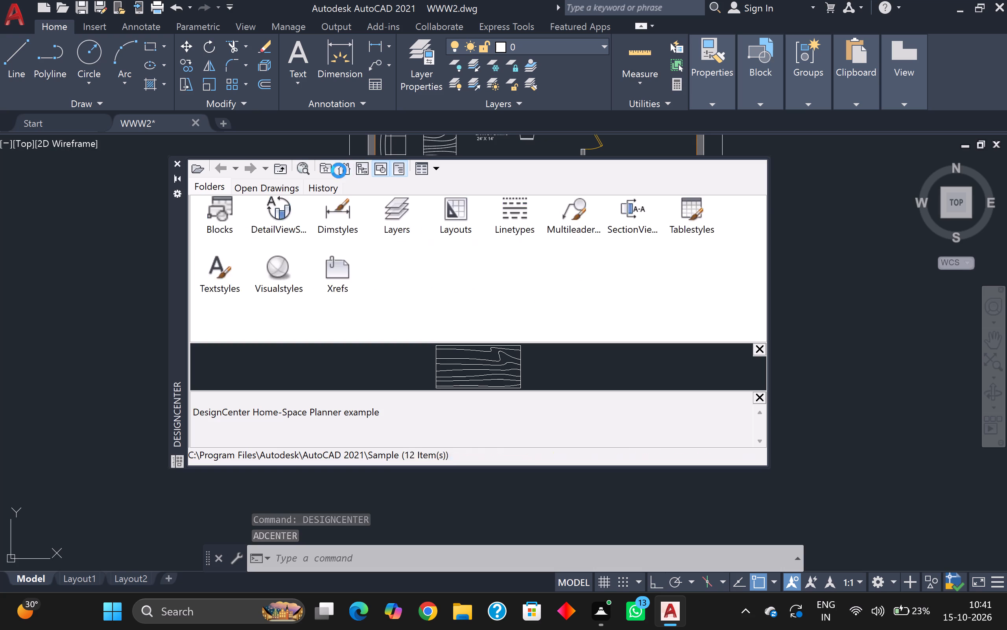
{"action": "double_click", "coordinate": [332, 213]}
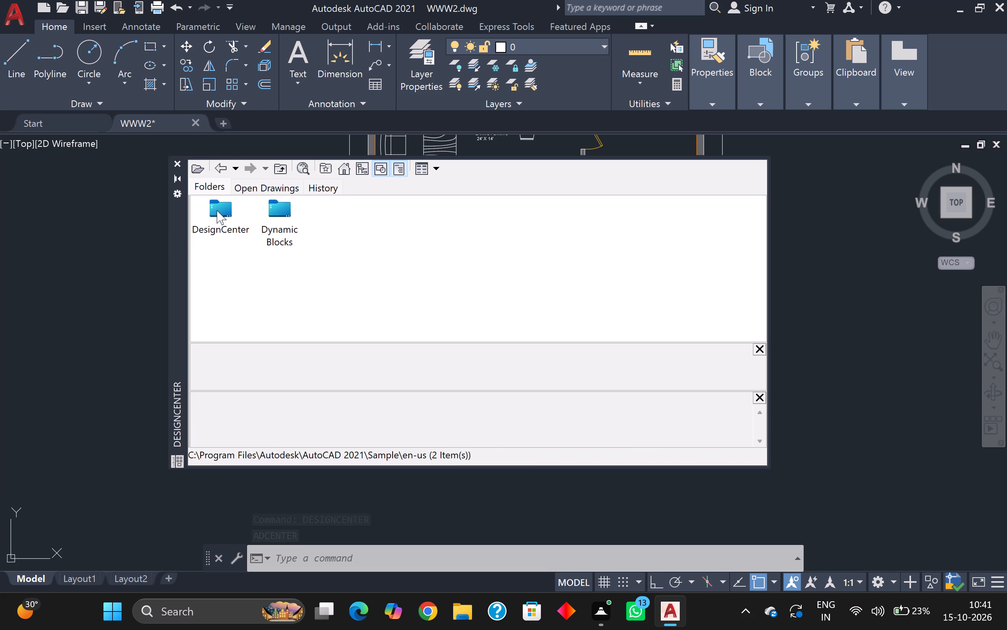
{"action": "left_click", "coordinate": [217, 211]}
{"action": "left_click_drag", "start_coordinate": [218, 210], "coordinate": [223, 209]}
{"action": "double_click", "coordinate": [224, 210]}
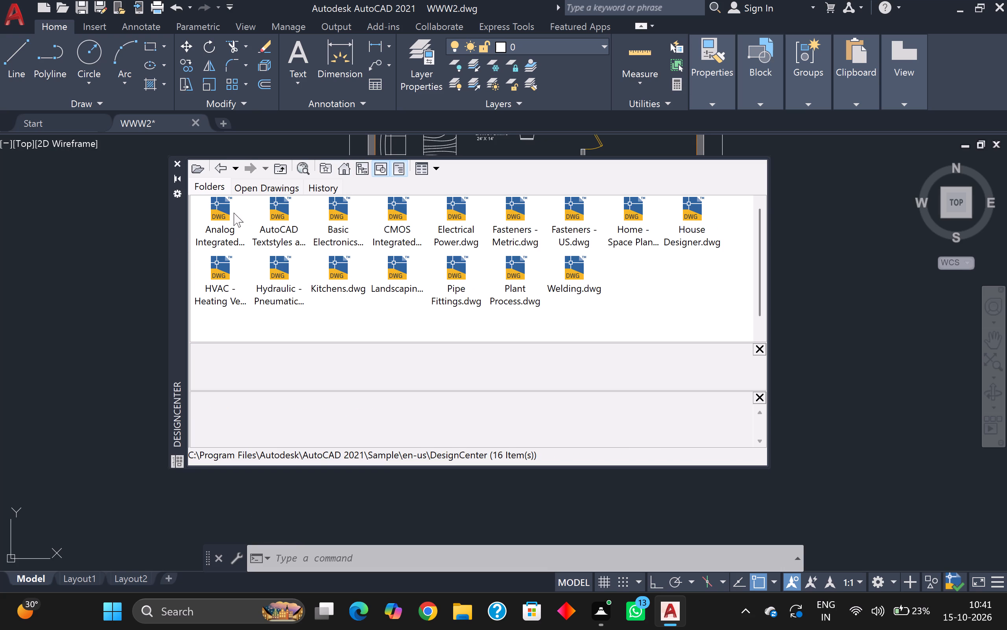
{"action": "double_click", "coordinate": [349, 269]}
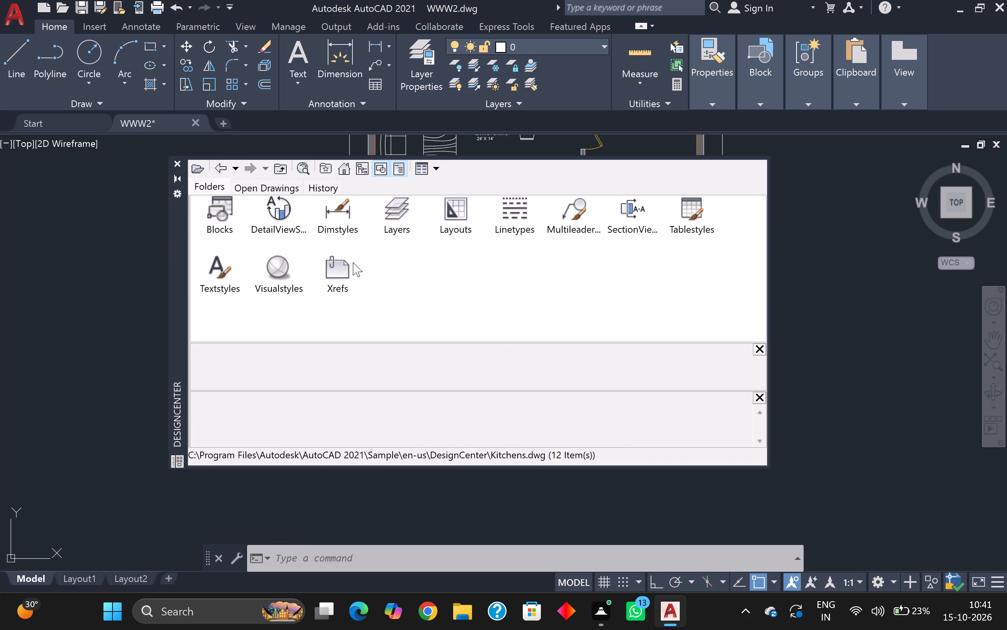
{"action": "double_click", "coordinate": [230, 226]}
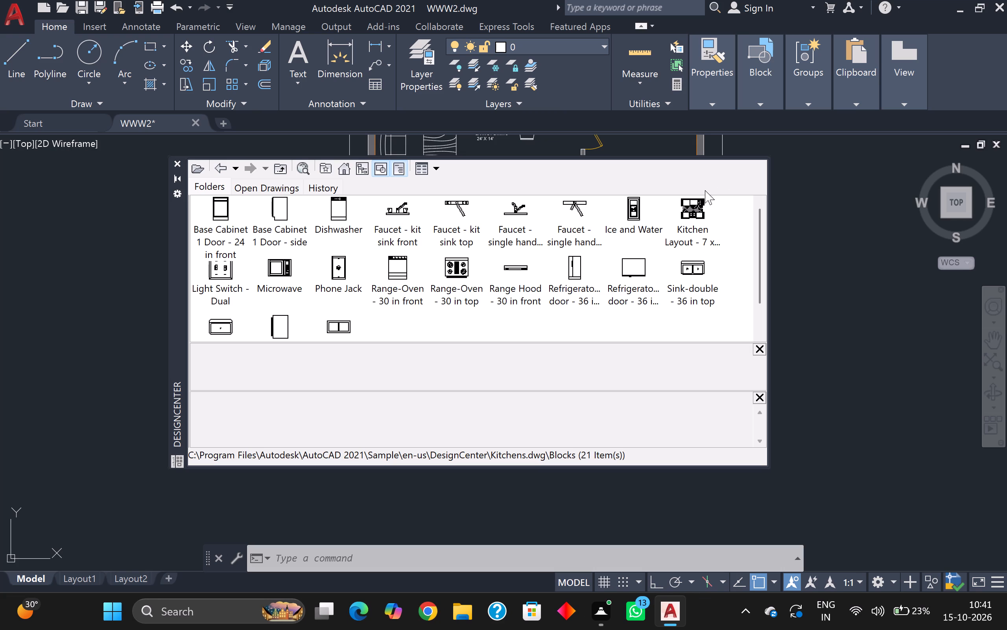
Insert the Kitchen Layout block from Kitchens.dwg outside the plan, east of the car parking, and close DesignCenter.
{"action": "scroll", "coordinate": [677, 209], "scroll_direction": "up", "scroll_amount": 2}
{"action": "scroll", "coordinate": [668, 264], "scroll_direction": "down", "scroll_amount": 1}
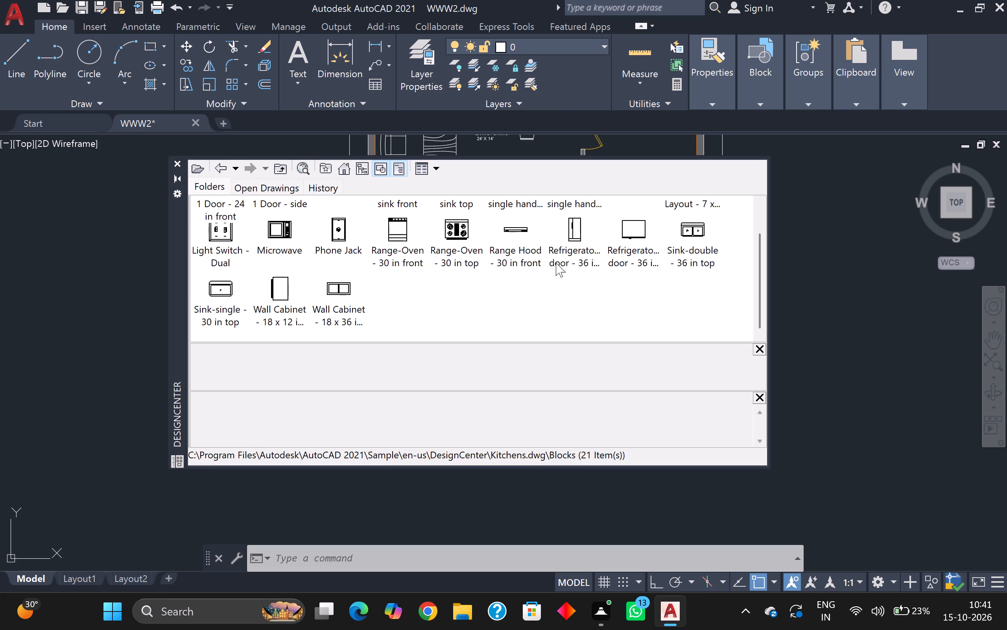
{"action": "scroll", "coordinate": [531, 277], "scroll_direction": "down", "scroll_amount": 1}
{"action": "scroll", "coordinate": [703, 226], "scroll_direction": "down", "scroll_amount": 1}
{"action": "scroll", "coordinate": [703, 226], "scroll_direction": "up", "scroll_amount": 2}
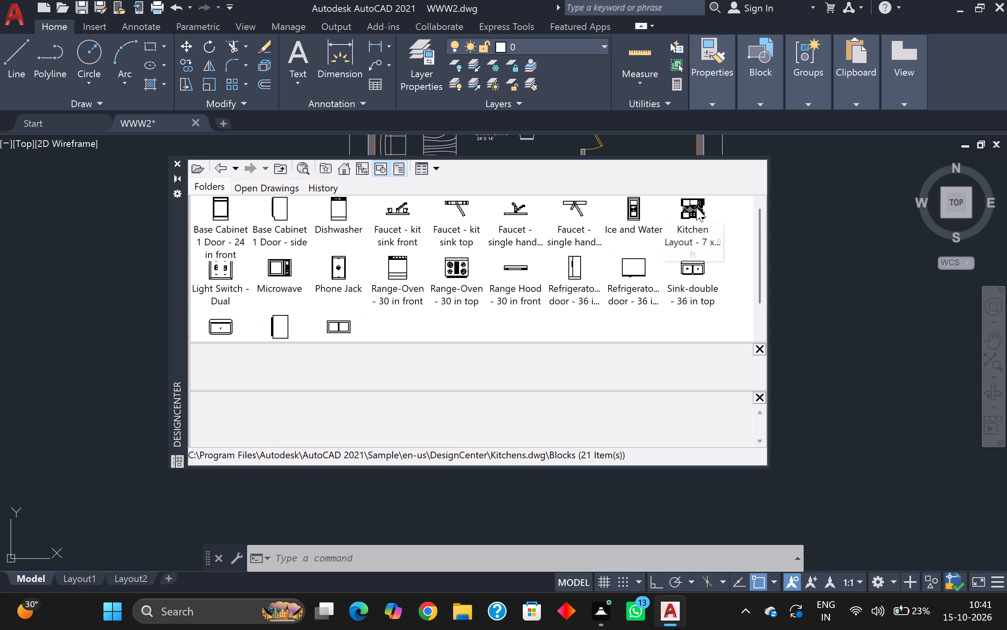
{"action": "left_click_drag", "start_coordinate": [695, 206], "coordinate": [818, 295]}
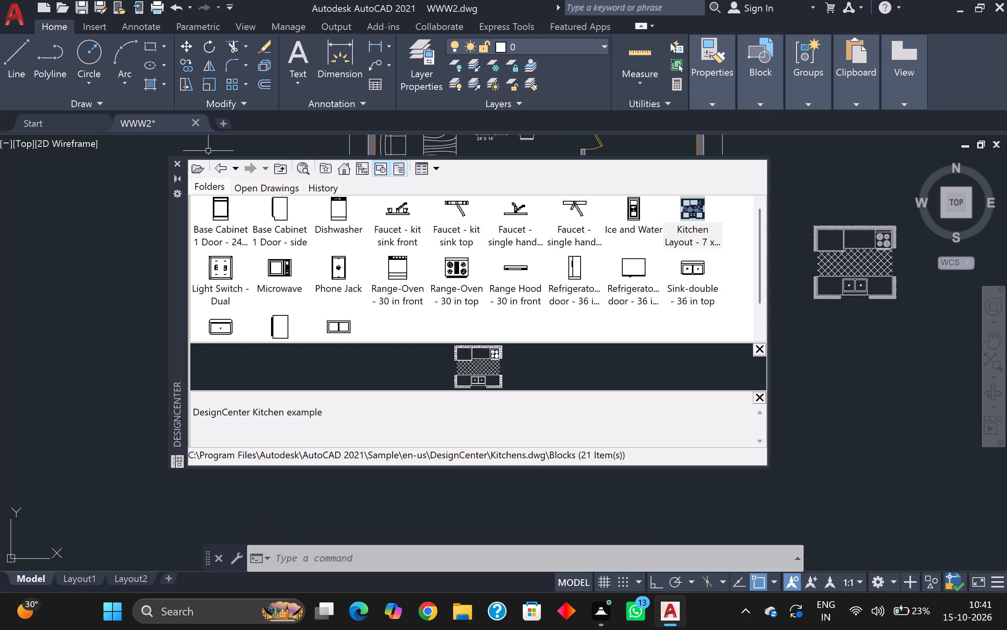
{"action": "left_click", "coordinate": [177, 165]}
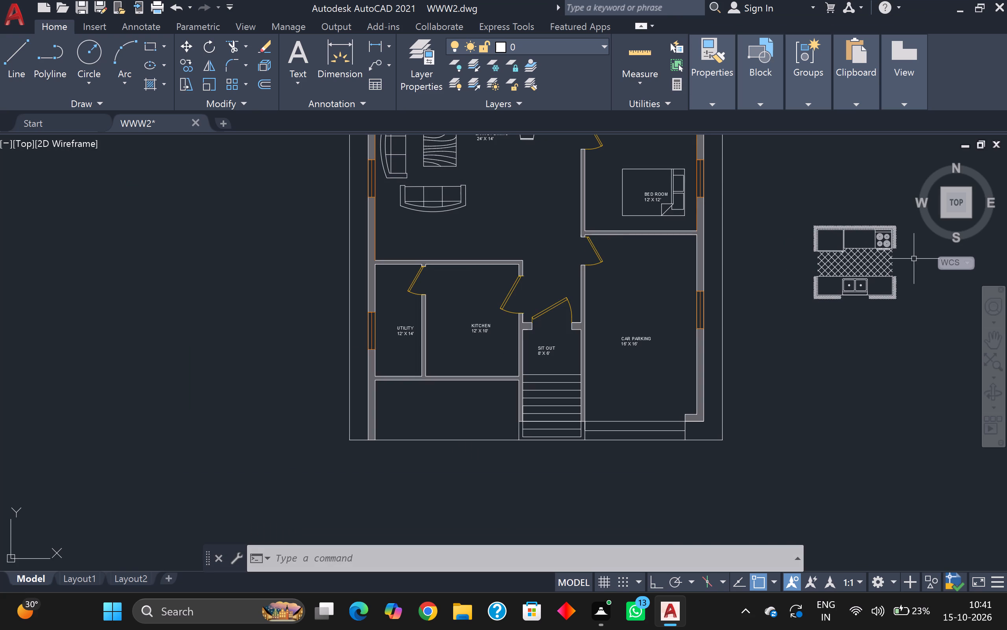
Move the kitchen layout block from outside the plan into the kitchen, beside the utility wall and just above the south wall.
{"action": "left_click", "coordinate": [873, 262]}
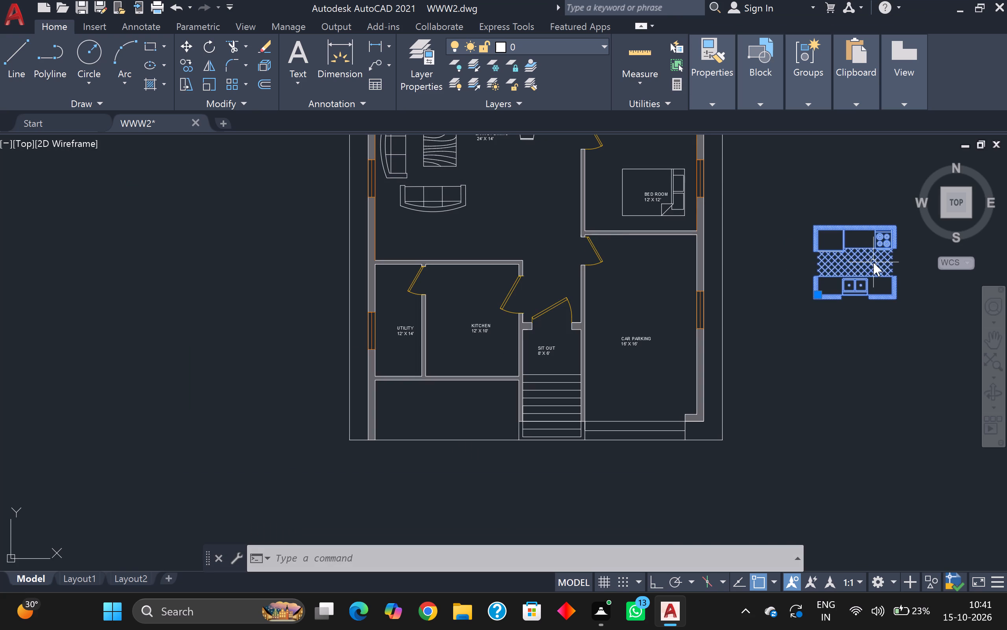
{"action": "key", "text": "m"}
{"action": "key", "text": "Return"}
{"action": "left_click", "coordinate": [873, 262]}
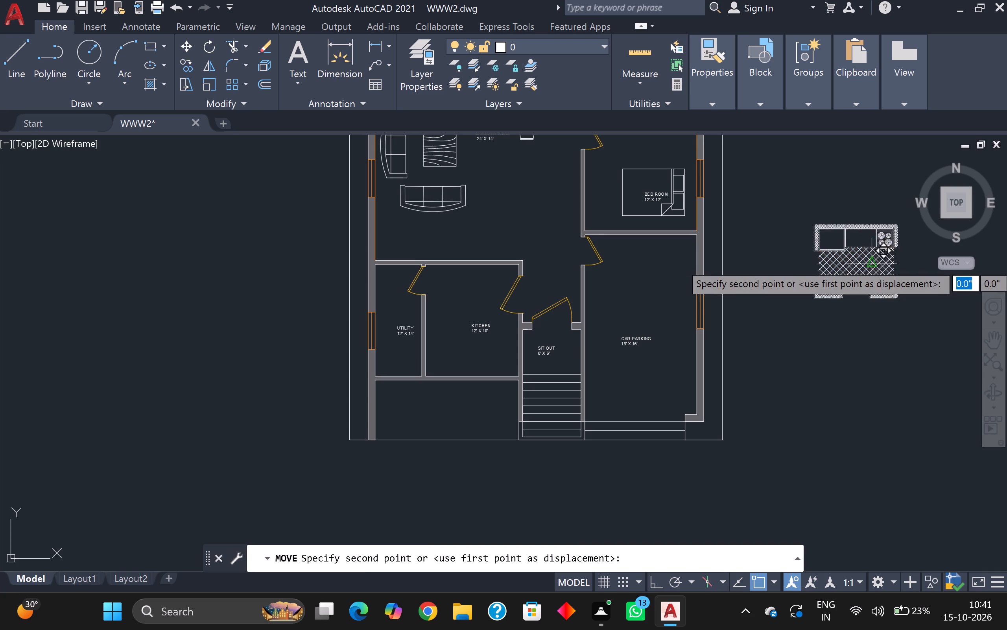
{"action": "scroll", "coordinate": [468, 372], "scroll_direction": "up", "scroll_amount": 1}
{"action": "scroll", "coordinate": [482, 319], "scroll_direction": "up", "scroll_amount": 1}
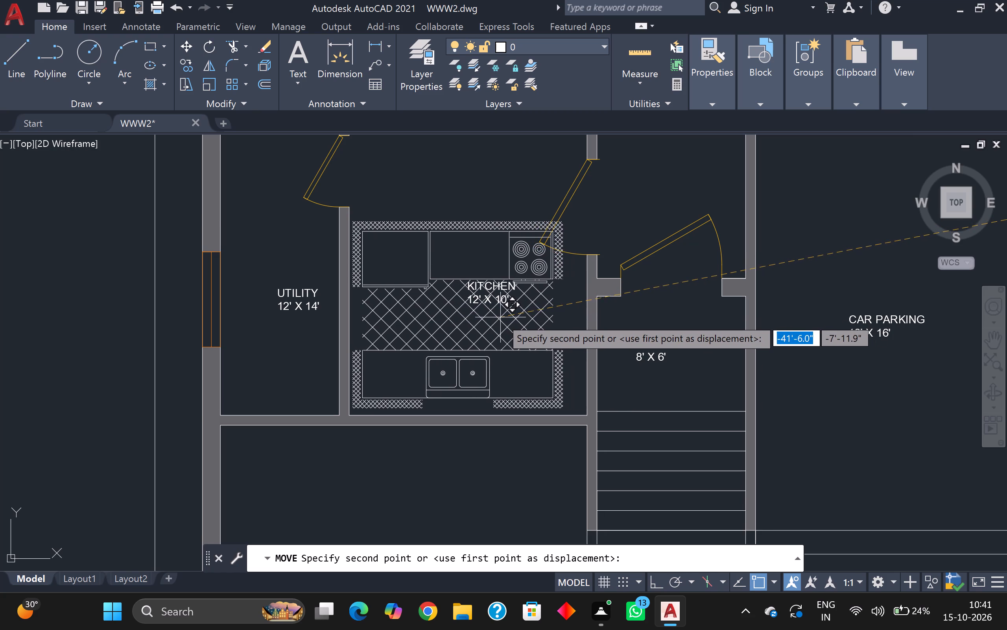
{"action": "left_click", "coordinate": [500, 318]}
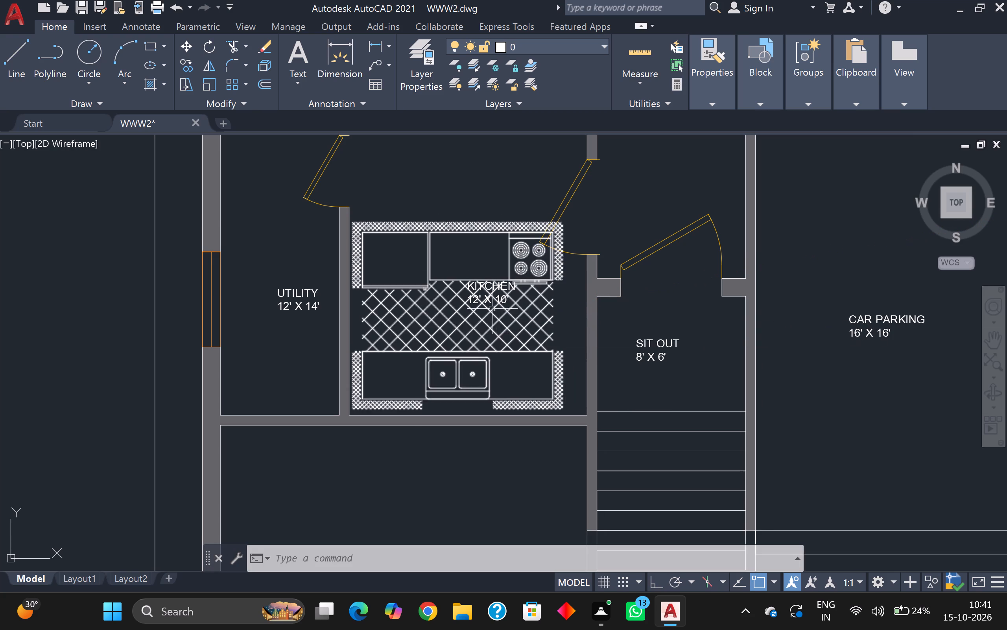
Explode the kitchen layout block in the kitchen into separate objects.
{"action": "left_click", "coordinate": [405, 226]}
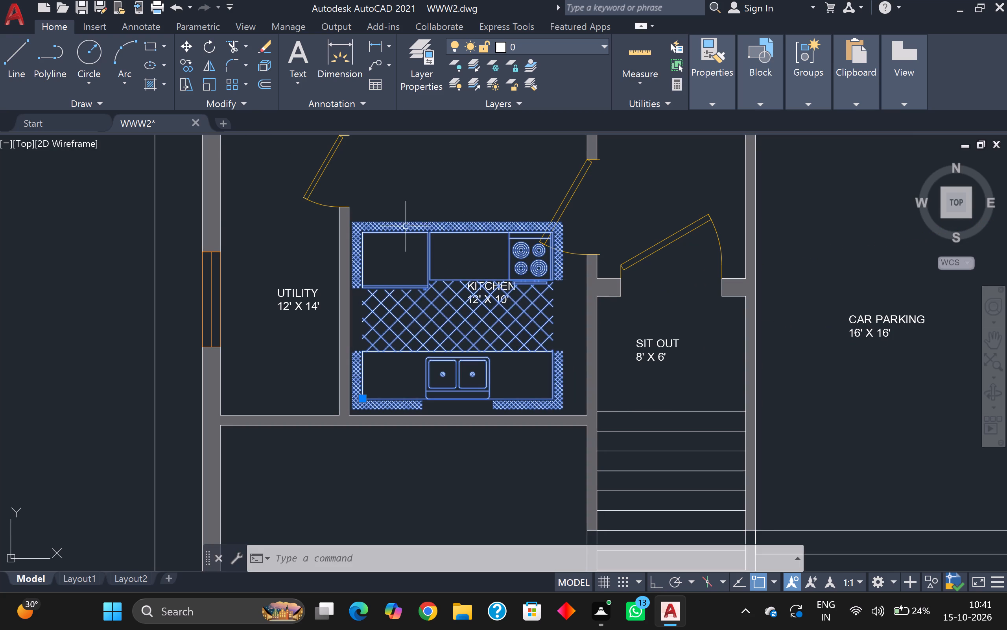
{"action": "key", "text": "x"}
{"action": "key", "text": "Return"}
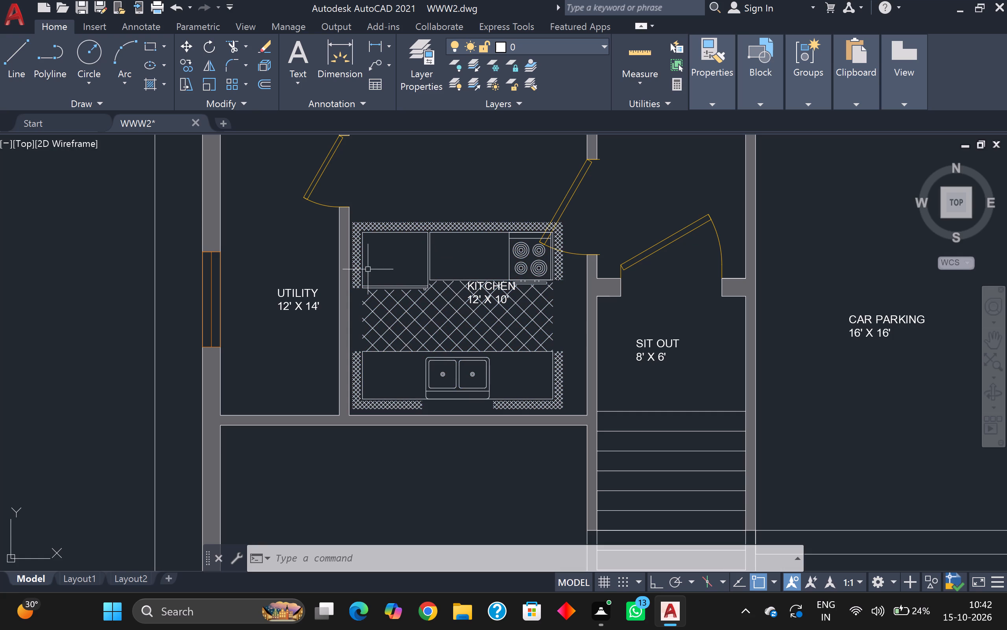
Trim part of the kitchen floor's crosshatch lines with a fence running from below the stove toward the floor's middle.
{"action": "left_click", "coordinate": [233, 47]}
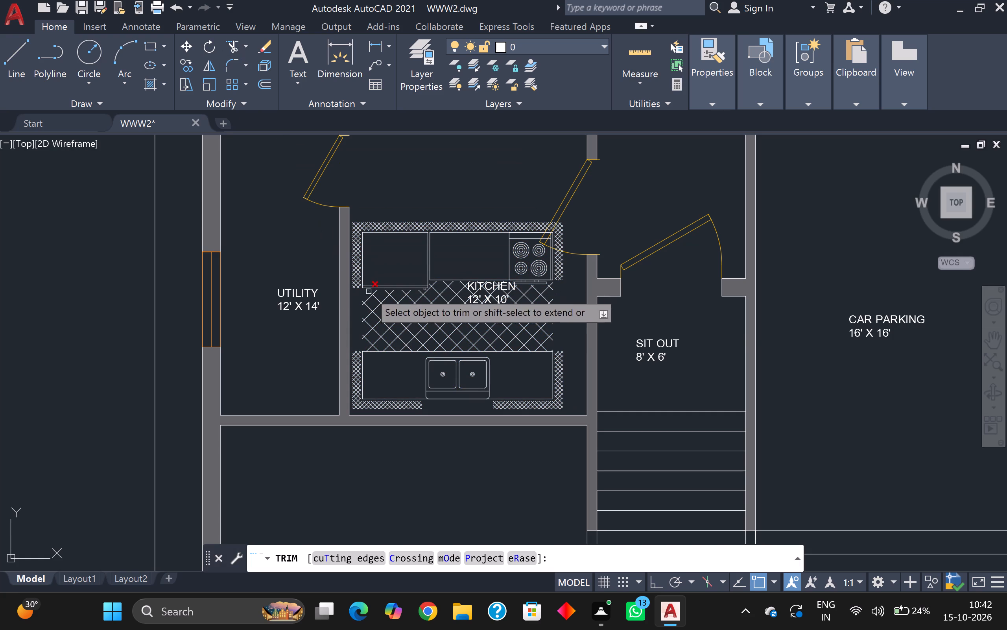
{"action": "left_click", "coordinate": [561, 286]}
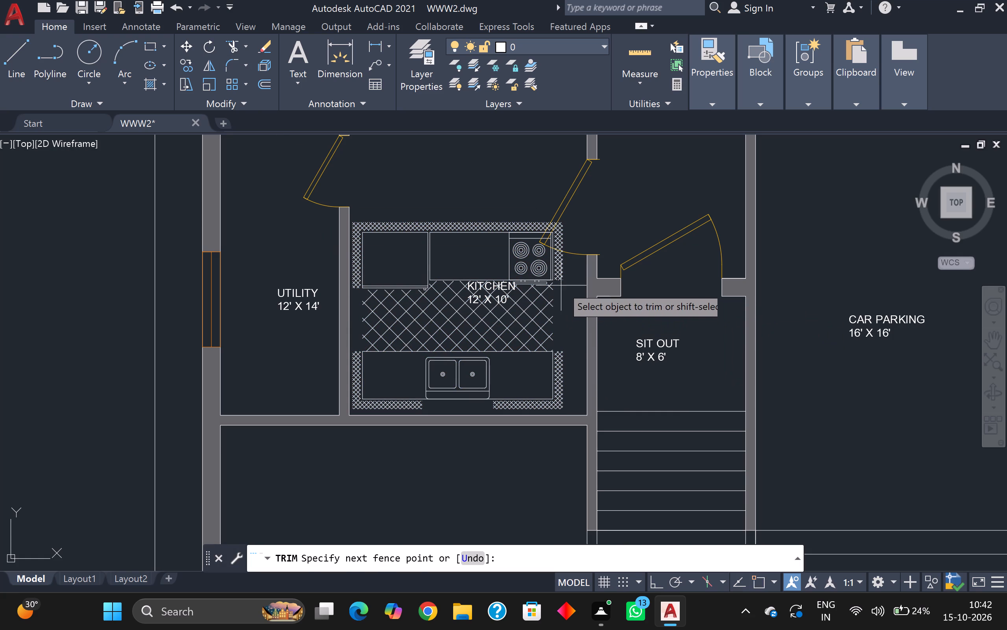
{"action": "left_click", "coordinate": [426, 321]}
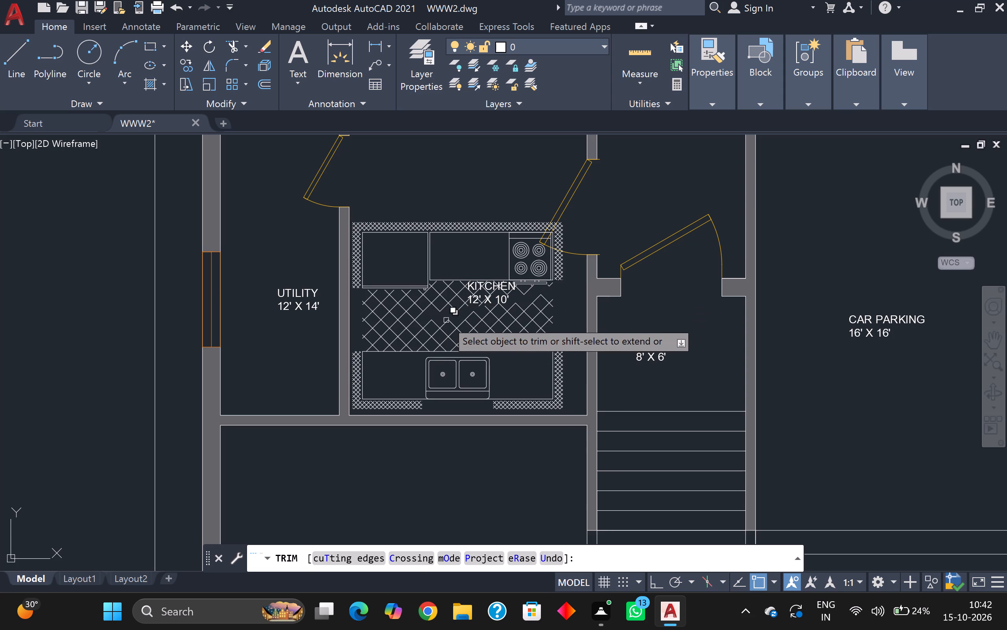
{"action": "key", "text": "Escape"}
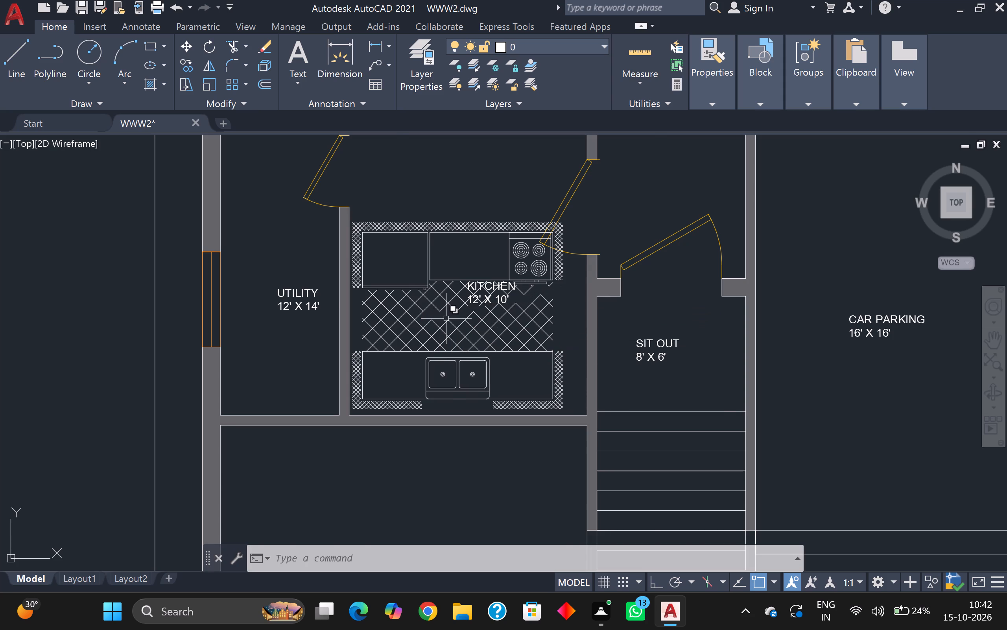
Erase the remaining crosshatched floor lines between the two kitchen counters.
{"action": "scroll", "coordinate": [446, 319], "scroll_direction": "up", "scroll_amount": 2}
{"action": "left_click", "coordinate": [730, 254]}
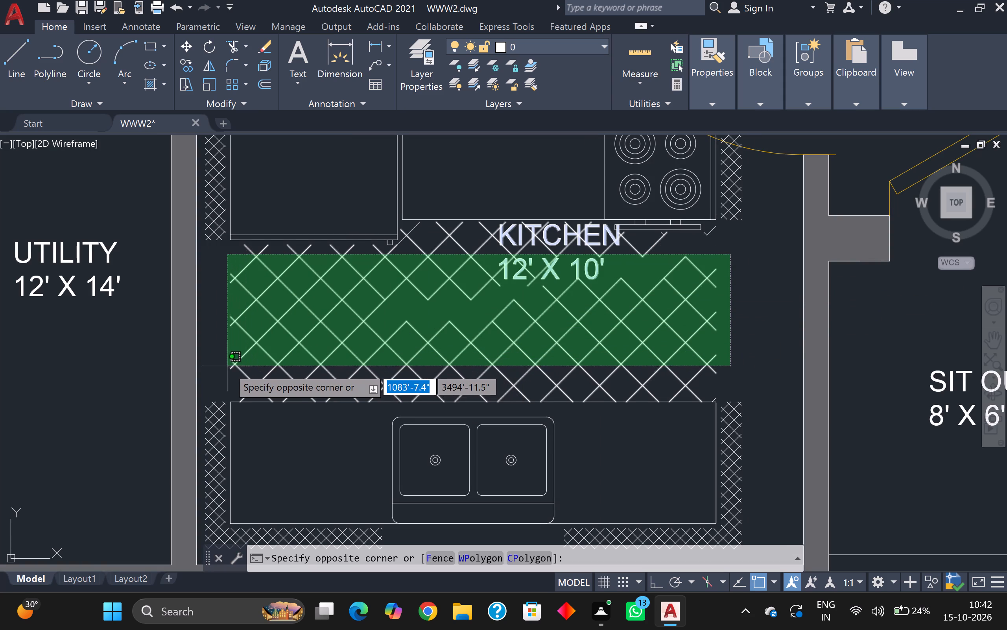
{"action": "left_click", "coordinate": [227, 371]}
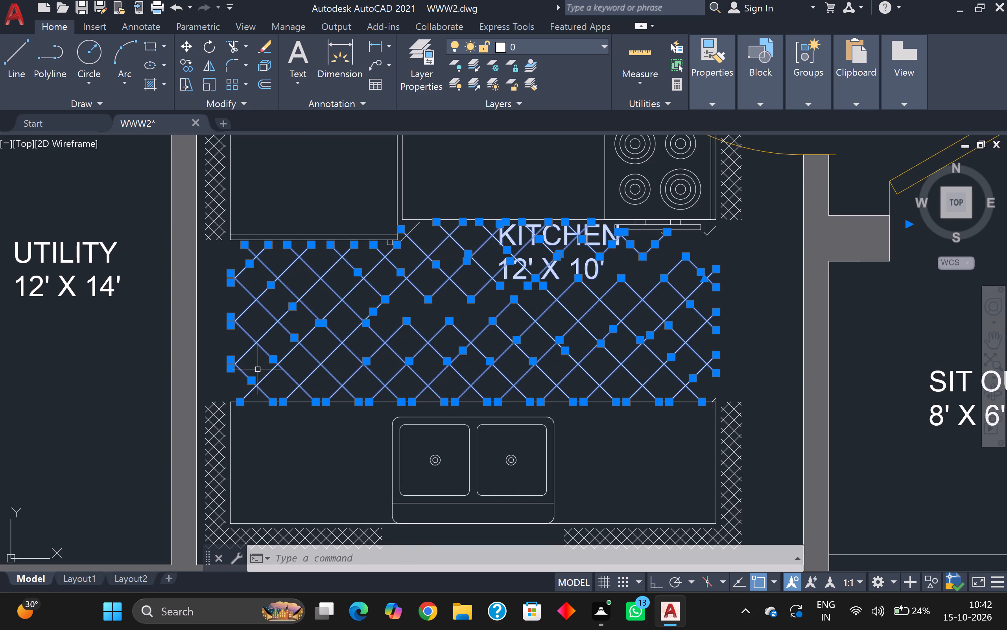
{"action": "key", "text": "Delete"}
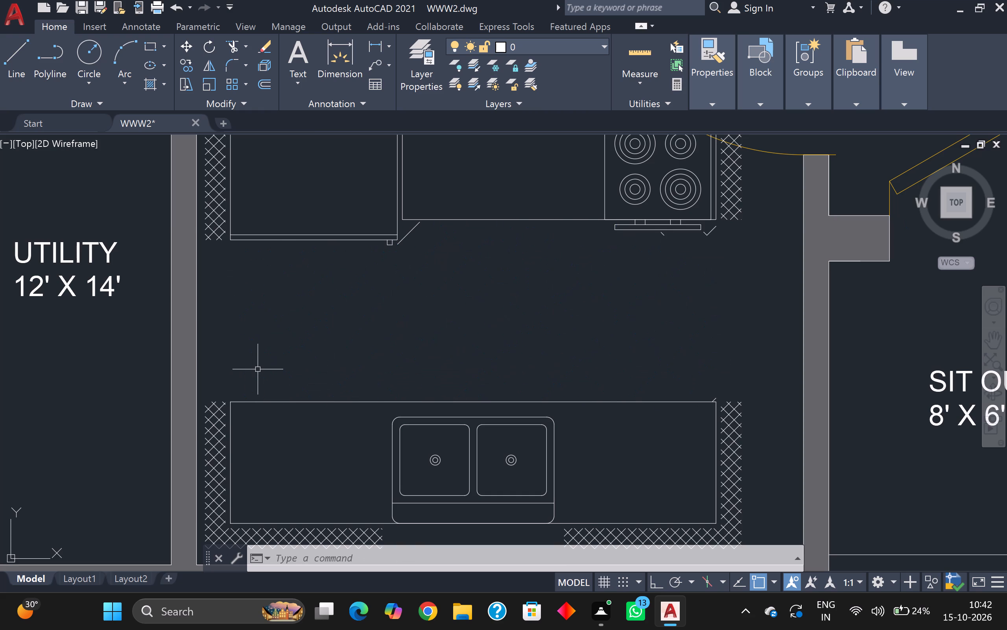
Erase the kitchen layout's whole northern counter, including the stove, refrigerator and surrounding wall hatch lines.
{"action": "scroll", "coordinate": [258, 364], "scroll_direction": "down", "scroll_amount": 2}
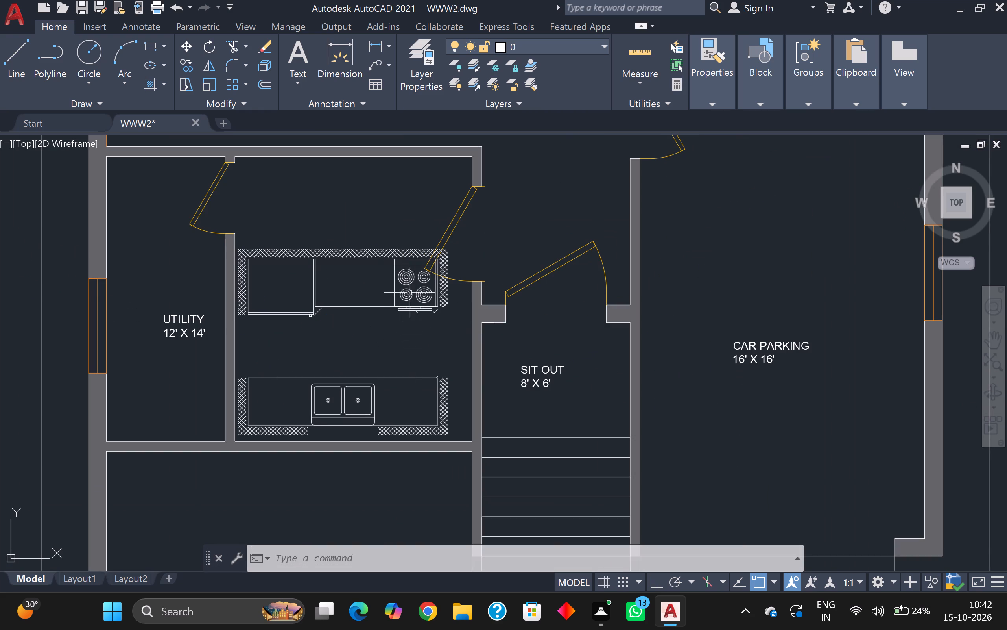
{"action": "left_click", "coordinate": [398, 239]}
{"action": "left_click", "coordinate": [363, 300]}
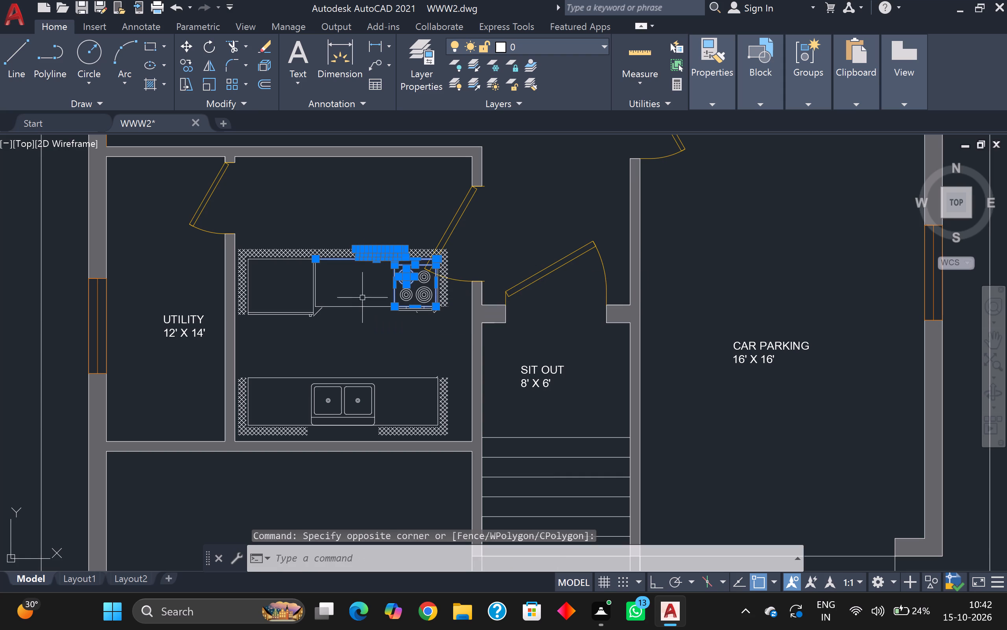
{"action": "left_click", "coordinate": [247, 243]}
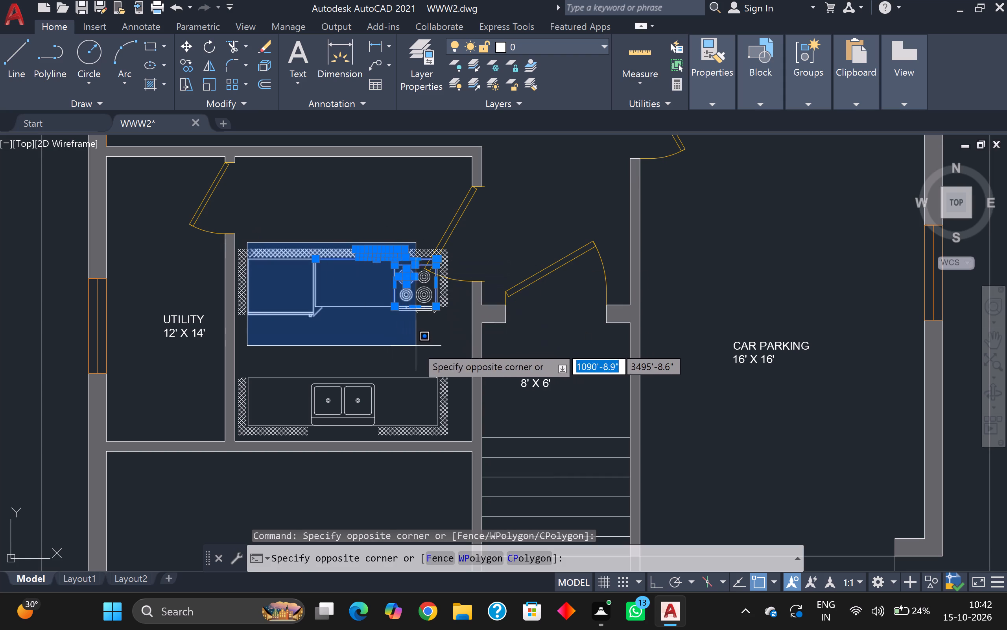
{"action": "left_click", "coordinate": [456, 349]}
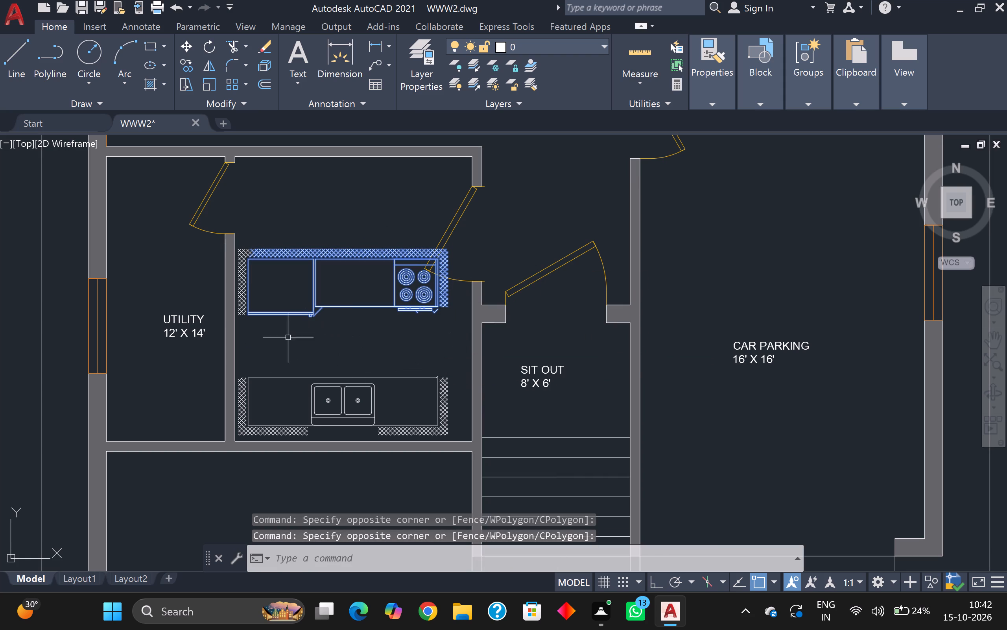
{"action": "left_click", "coordinate": [219, 243]}
{"action": "left_click", "coordinate": [291, 336]}
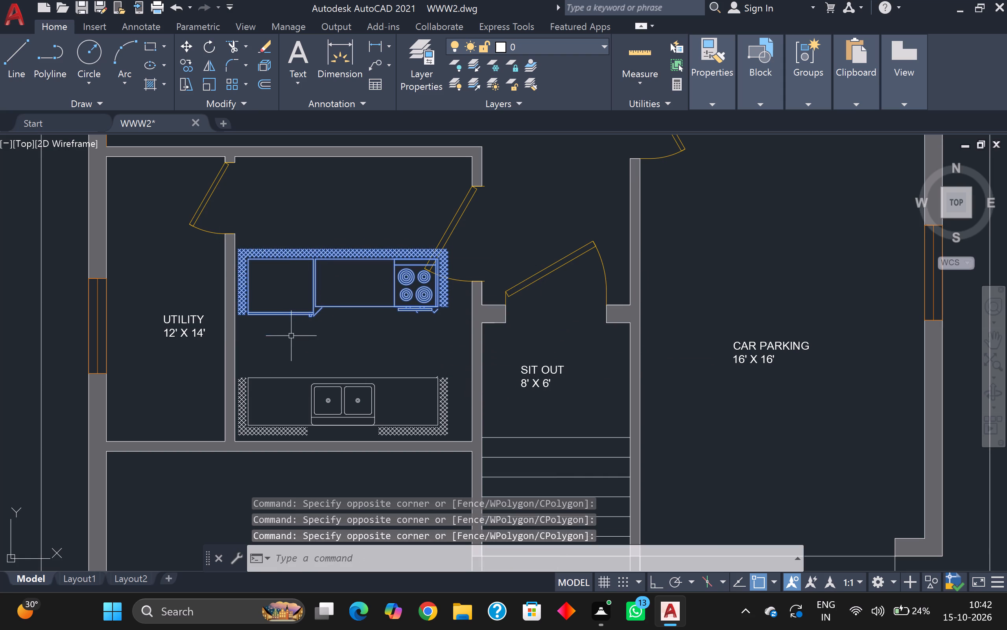
{"action": "key", "text": "Delete"}
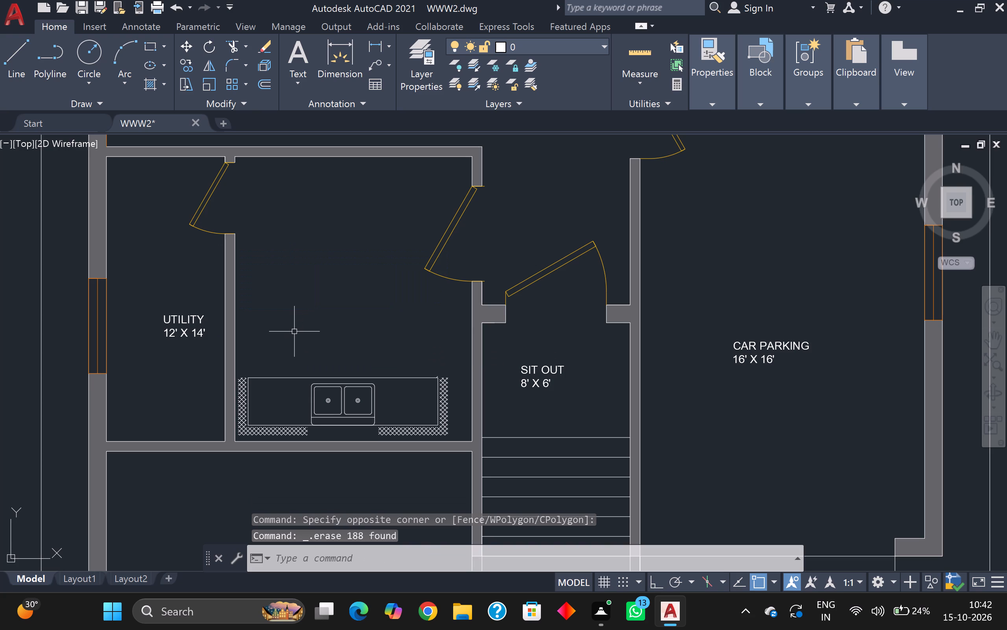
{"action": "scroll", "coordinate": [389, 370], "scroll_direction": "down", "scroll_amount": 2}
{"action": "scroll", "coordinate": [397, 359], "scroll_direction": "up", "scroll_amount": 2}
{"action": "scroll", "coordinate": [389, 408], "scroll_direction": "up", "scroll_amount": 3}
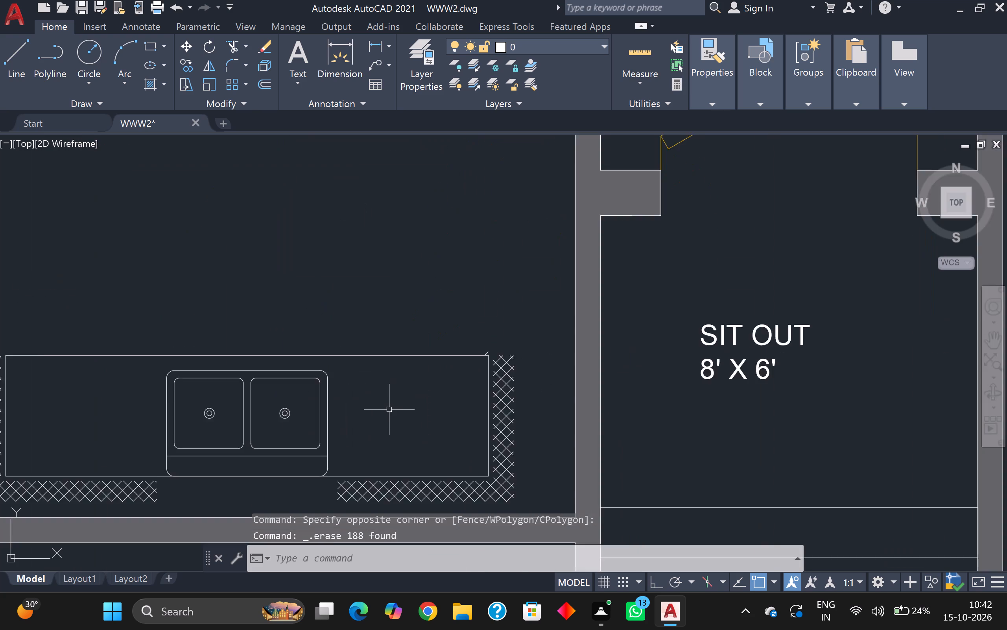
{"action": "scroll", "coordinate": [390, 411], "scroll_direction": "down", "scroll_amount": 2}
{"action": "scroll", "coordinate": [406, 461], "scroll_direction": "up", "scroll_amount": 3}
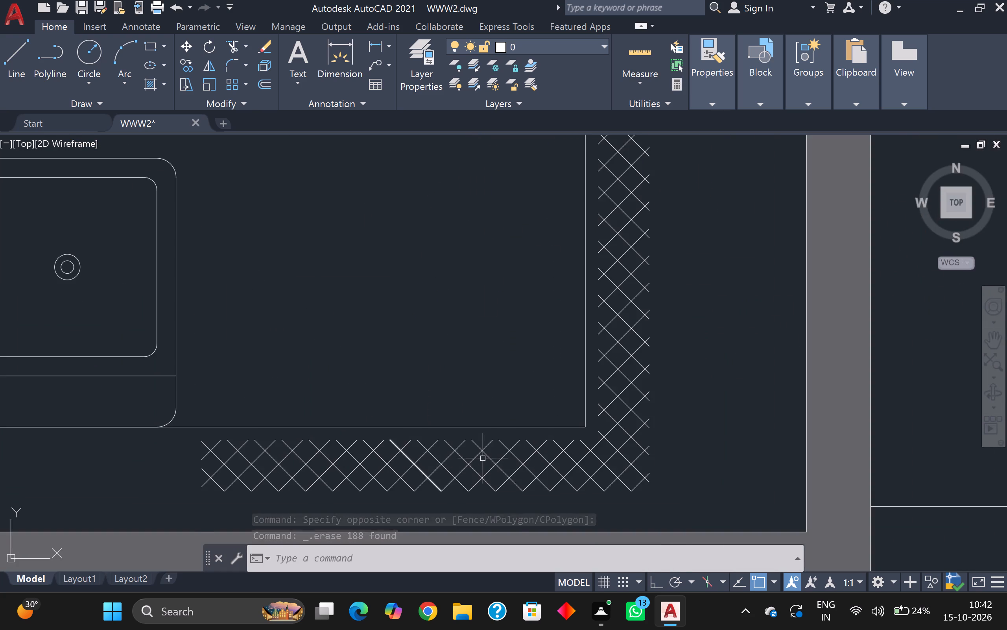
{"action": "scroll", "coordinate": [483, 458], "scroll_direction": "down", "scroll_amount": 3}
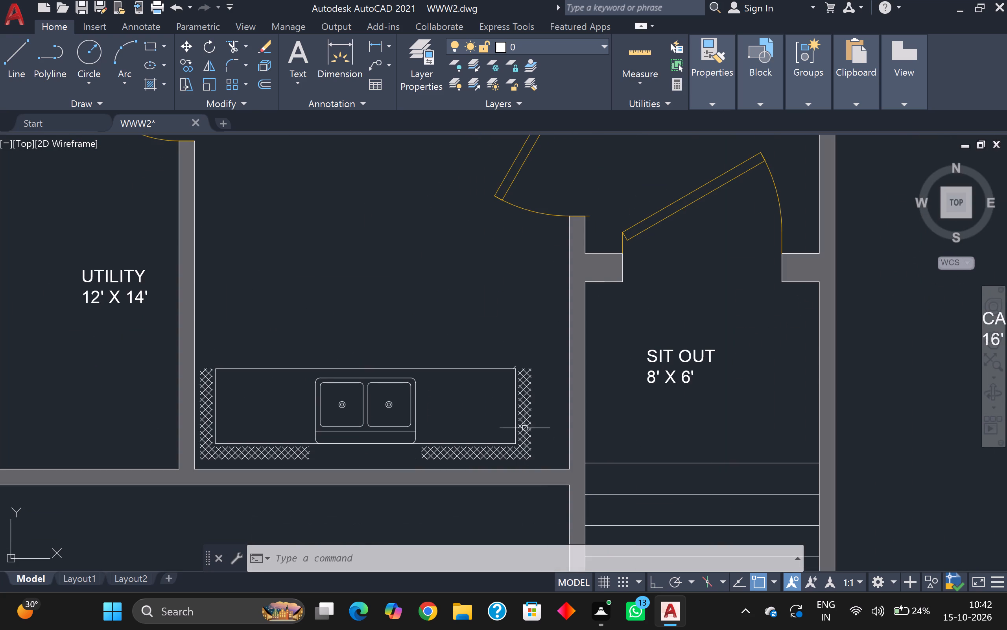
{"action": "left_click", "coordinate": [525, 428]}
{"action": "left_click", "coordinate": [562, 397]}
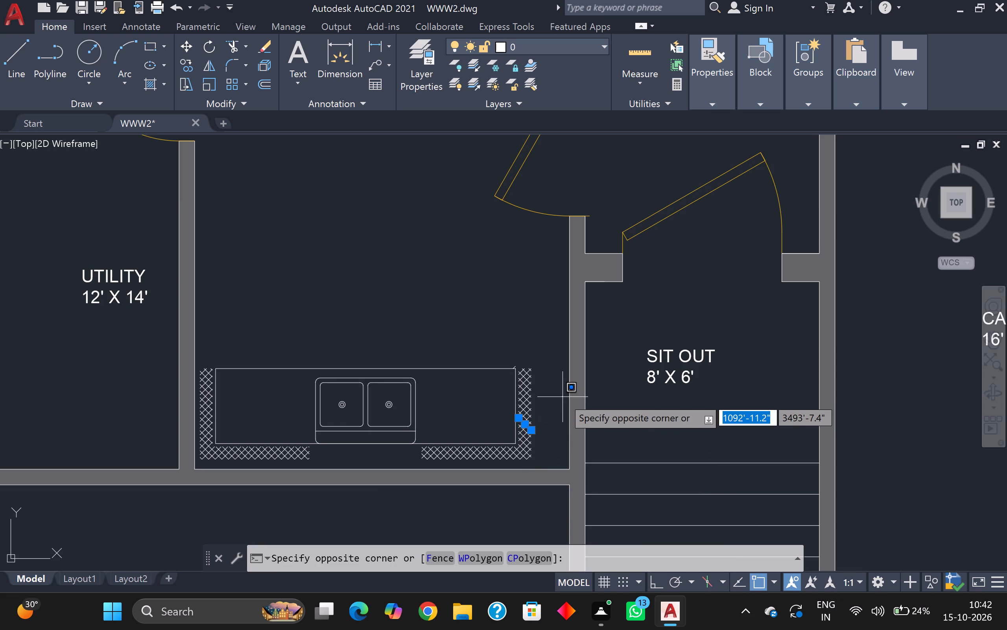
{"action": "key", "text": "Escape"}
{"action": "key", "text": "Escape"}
Insert the Toilet - top block from House Designer.dwg outside the plan, on its east side, and close DesignCenter.
{"action": "scroll", "coordinate": [563, 399], "scroll_direction": "down", "scroll_amount": 3}
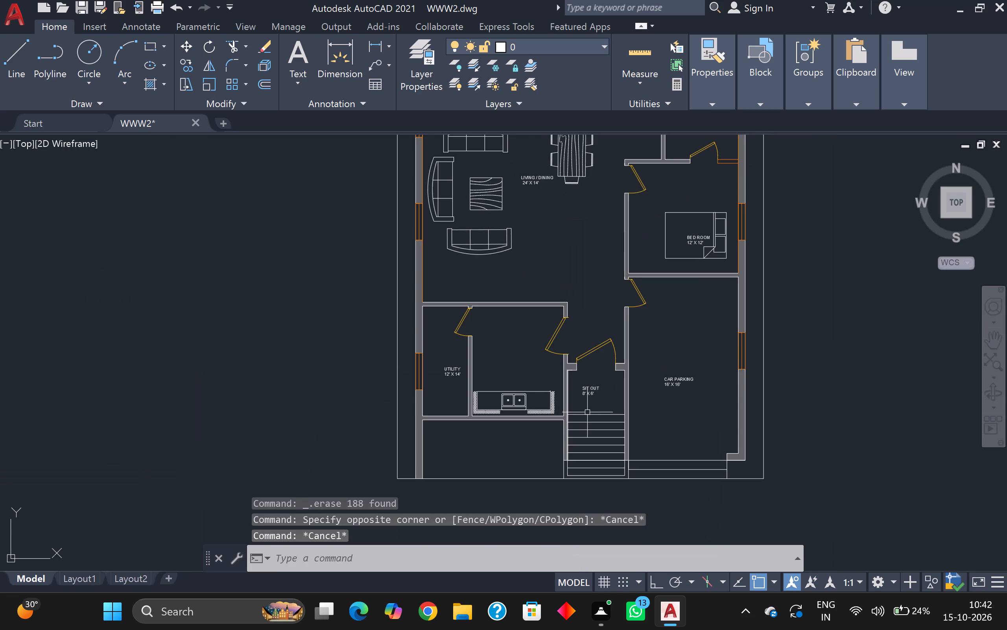
{"action": "scroll", "coordinate": [561, 422], "scroll_direction": "down", "scroll_amount": 2}
{"action": "scroll", "coordinate": [502, 443], "scroll_direction": "up", "scroll_amount": 2}
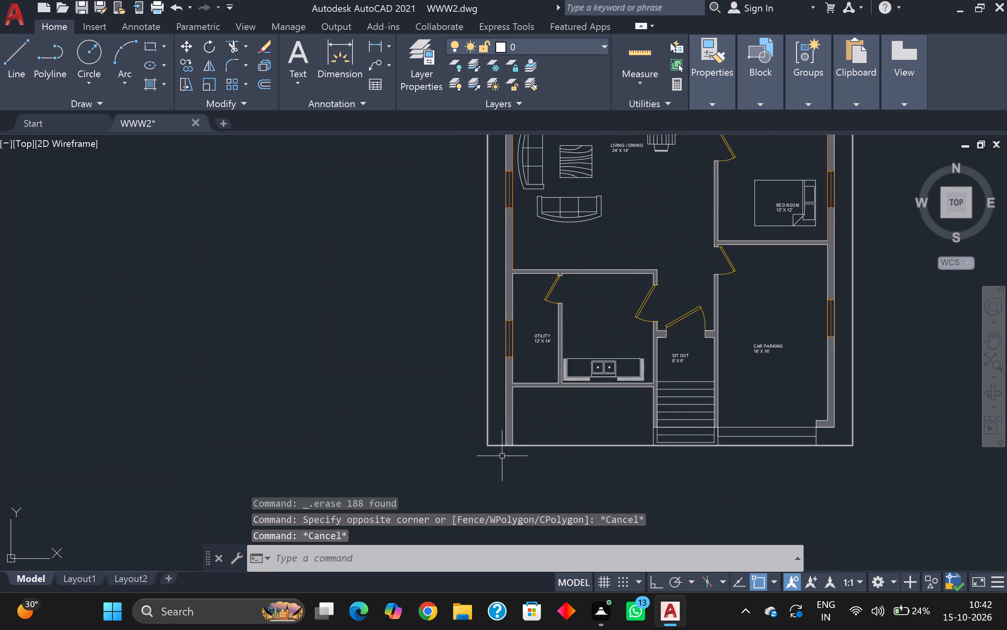
{"action": "middle_click_drag", "start_coordinate": [531, 474], "coordinate": [411, 542]}
{"action": "scroll", "coordinate": [504, 494], "scroll_direction": "down", "scroll_amount": 1}
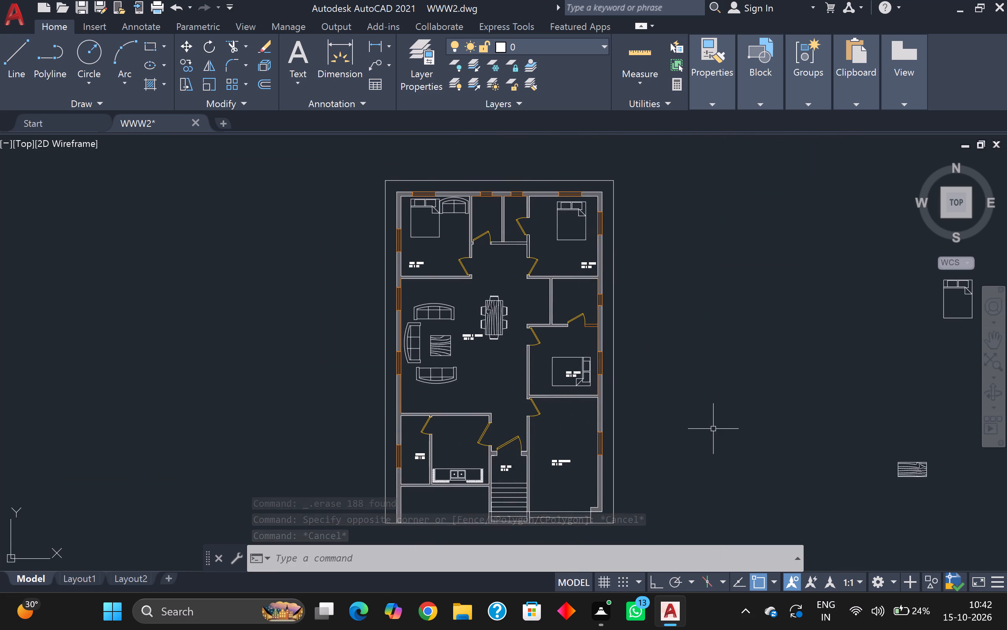
{"action": "scroll", "coordinate": [713, 429], "scroll_direction": "down", "scroll_amount": 1}
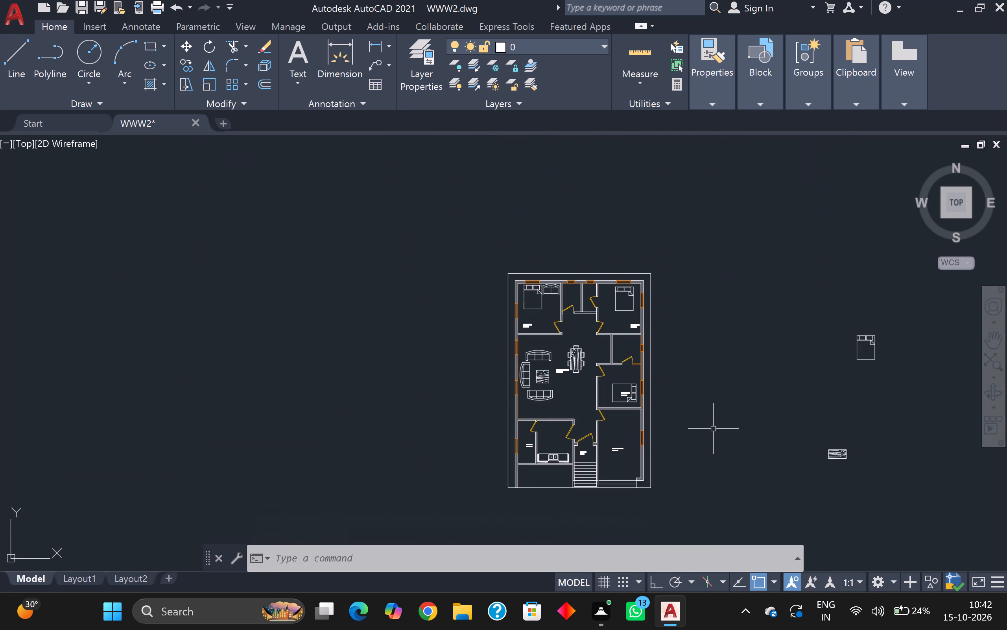
{"action": "type", "text": "DE"}
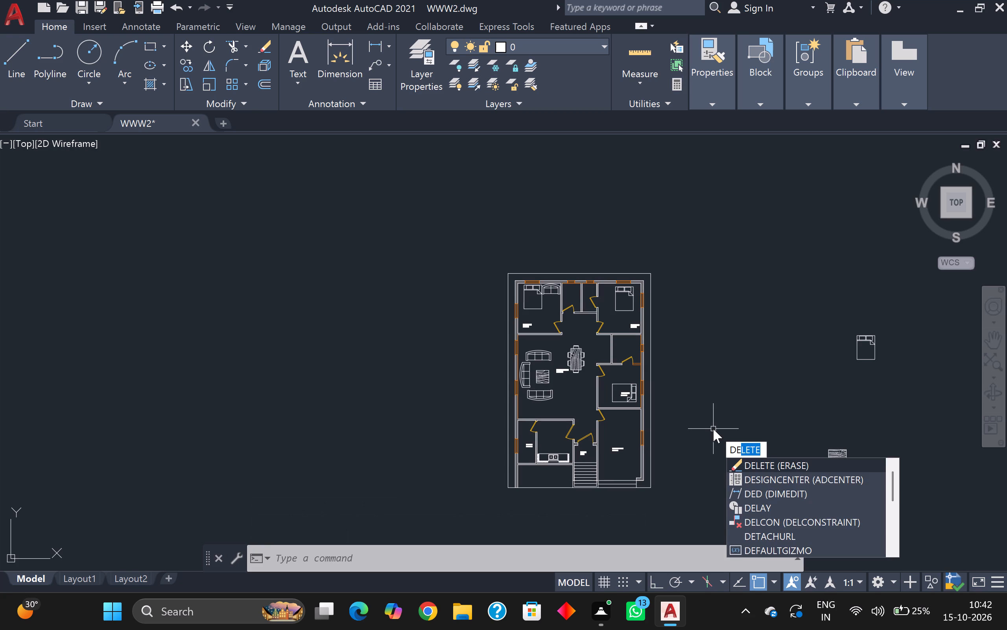
{"action": "left_click", "coordinate": [756, 476]}
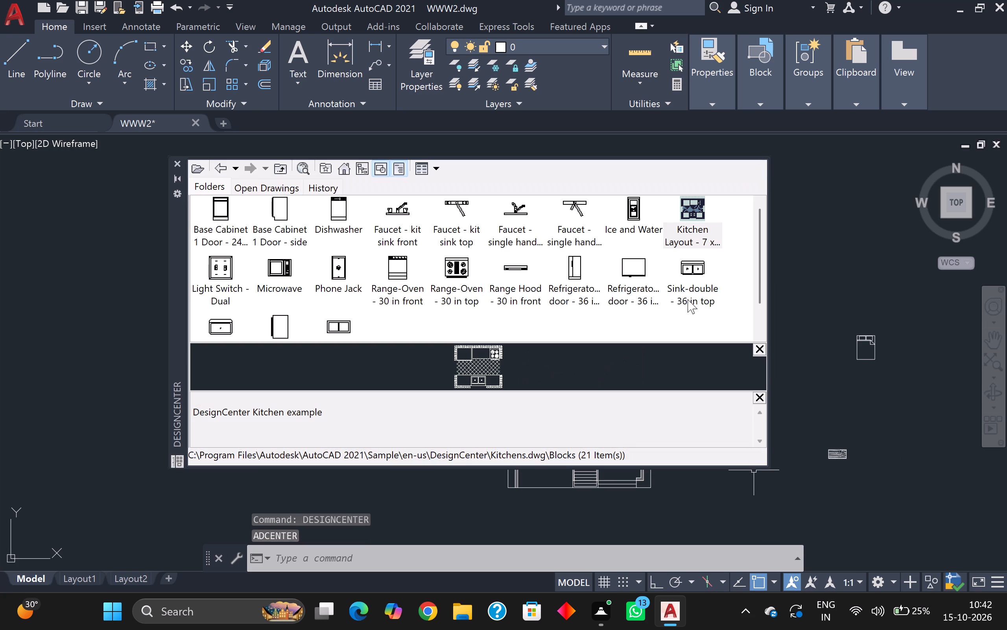
{"action": "scroll", "coordinate": [627, 275], "scroll_direction": "up", "scroll_amount": 1}
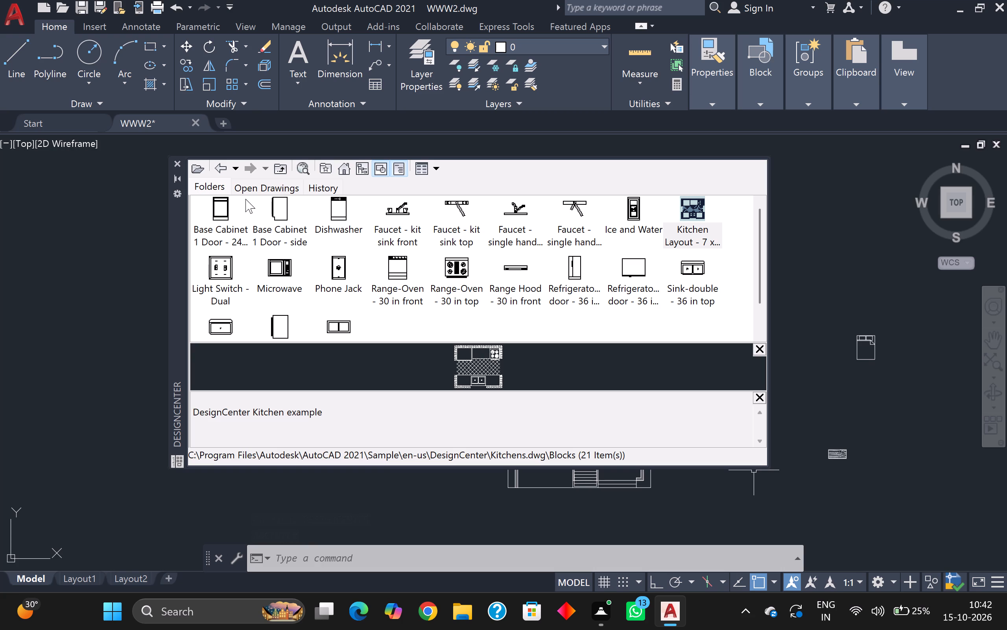
{"action": "left_click", "coordinate": [346, 166]}
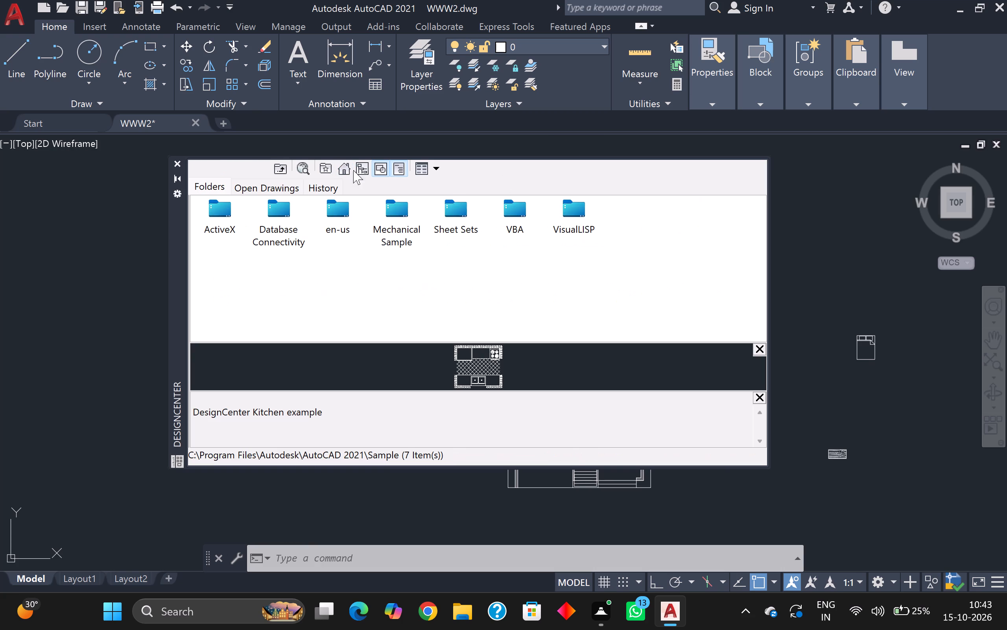
{"action": "double_click", "coordinate": [338, 211]}
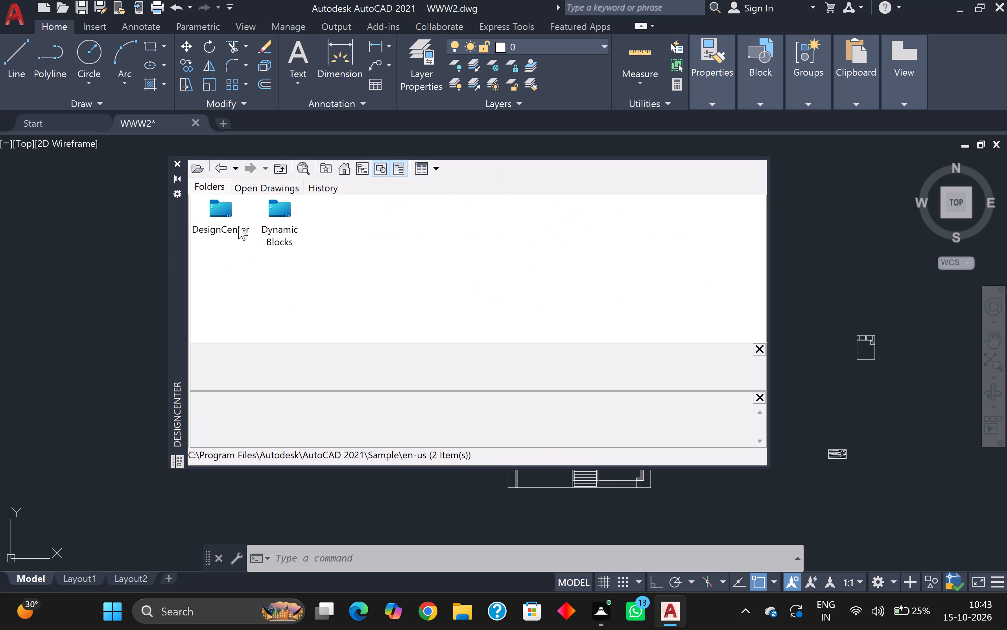
{"action": "left_click", "coordinate": [227, 208]}
{"action": "left_click", "coordinate": [225, 208]}
{"action": "double_click", "coordinate": [224, 208]}
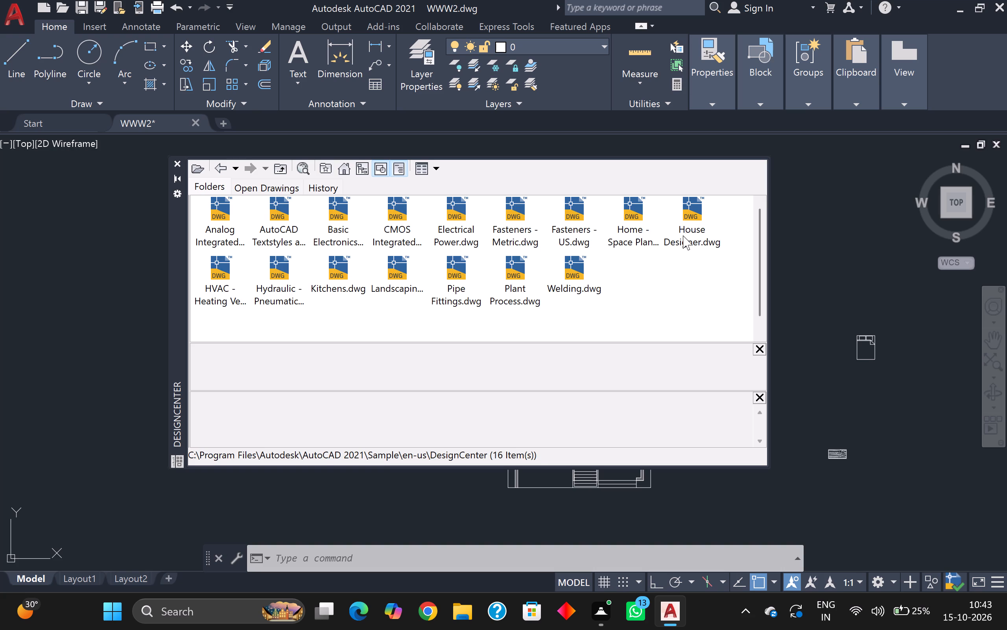
{"action": "double_click", "coordinate": [686, 222]}
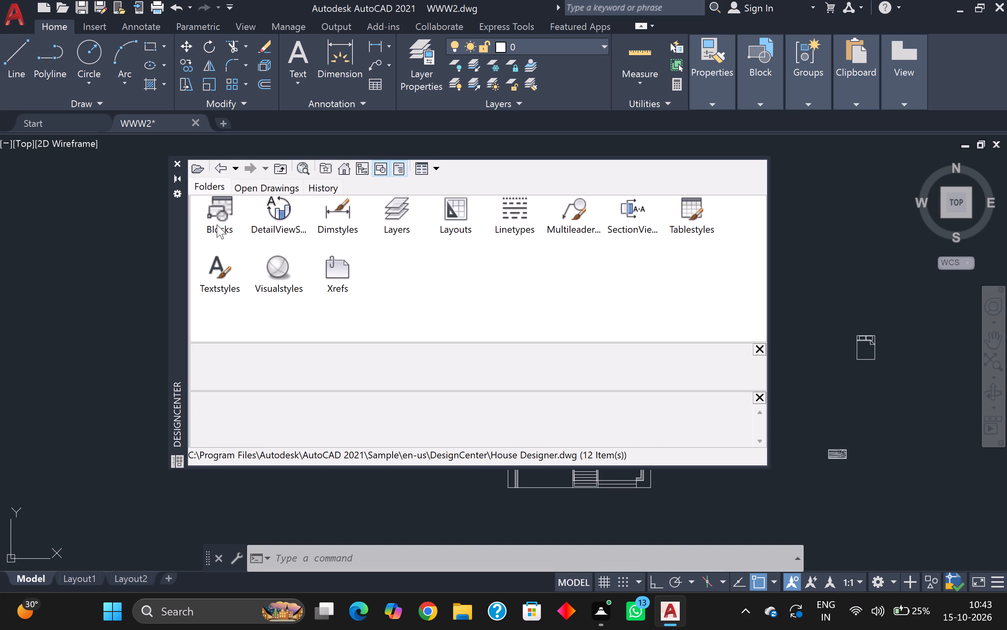
{"action": "double_click", "coordinate": [217, 224]}
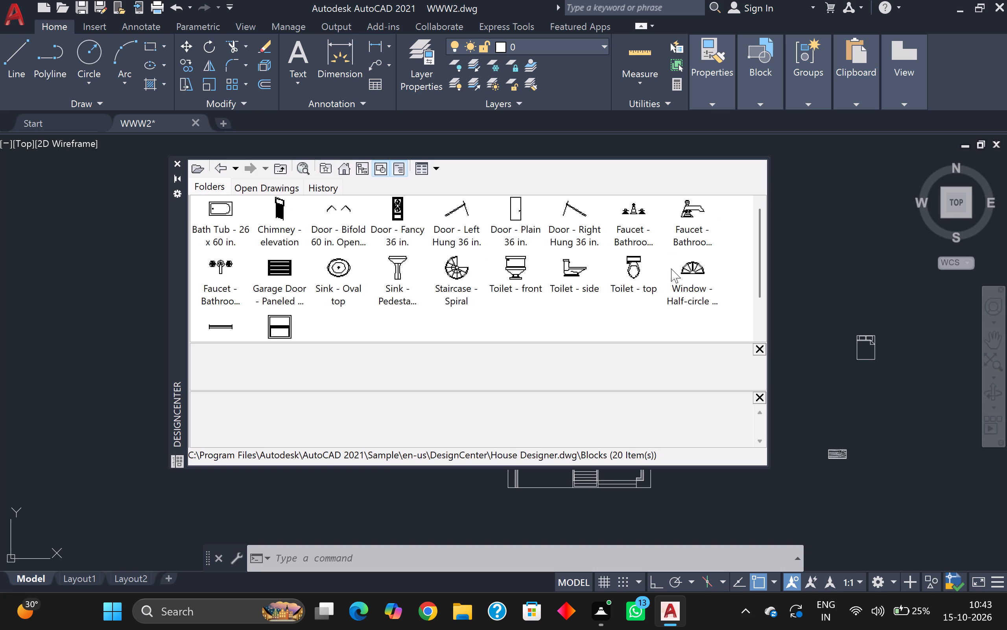
{"action": "left_click_drag", "start_coordinate": [633, 267], "coordinate": [790, 306]}
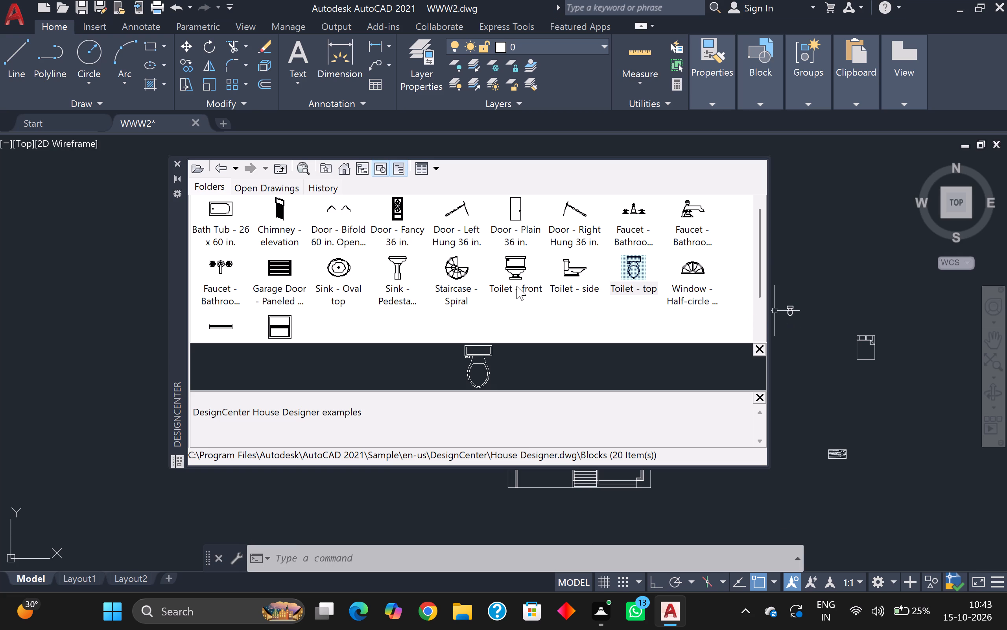
{"action": "left_click", "coordinate": [175, 160]}
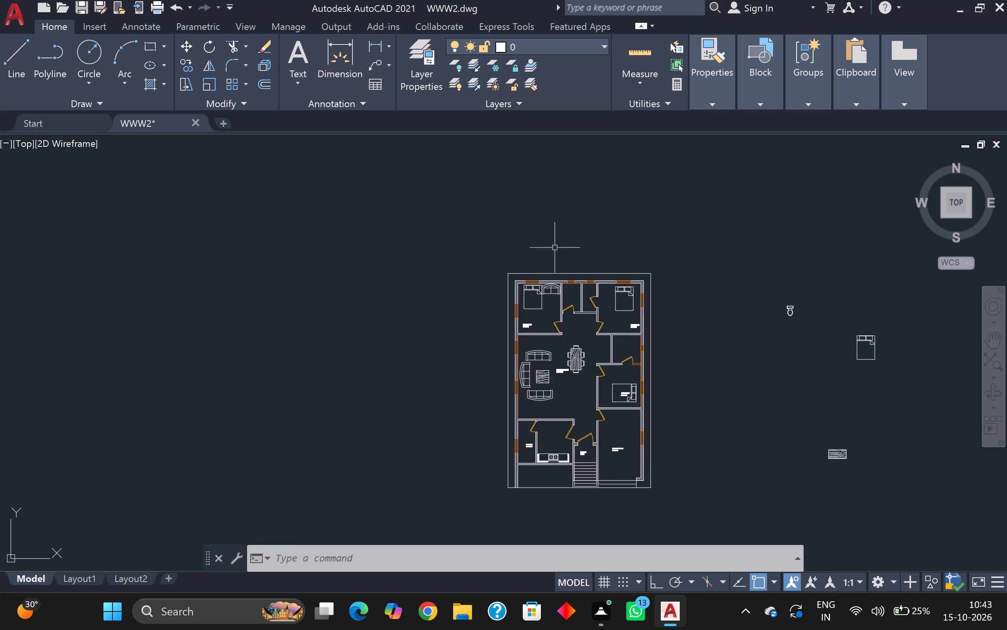
Move the toilet block from outside the plan into the western of the two small north rooms, just below the north wall.
{"action": "scroll", "coordinate": [801, 332], "scroll_direction": "up", "scroll_amount": 2}
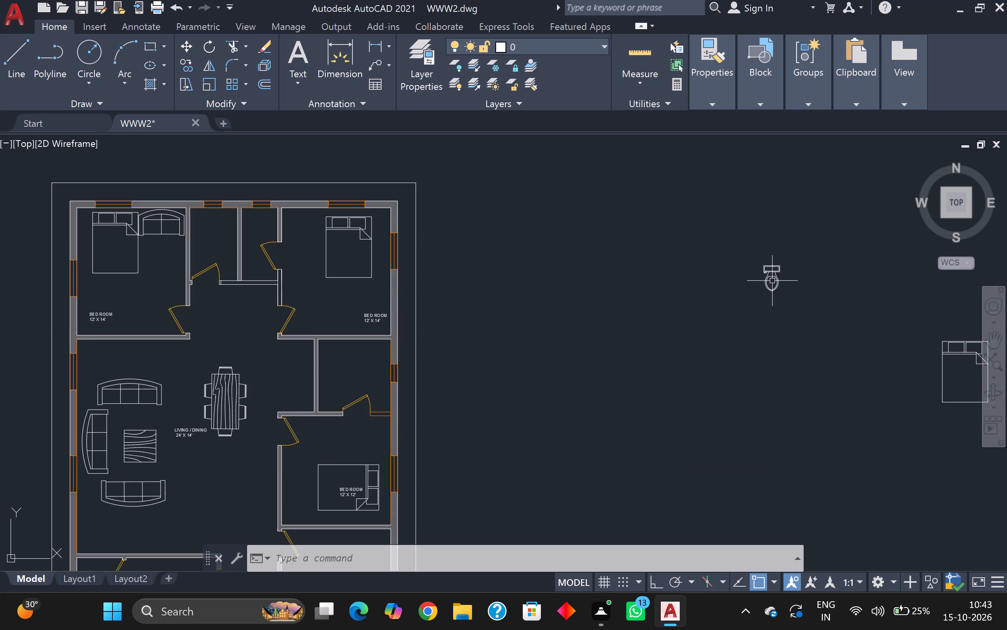
{"action": "left_click", "coordinate": [777, 281]}
{"action": "key", "text": "m"}
{"action": "key", "text": "Return"}
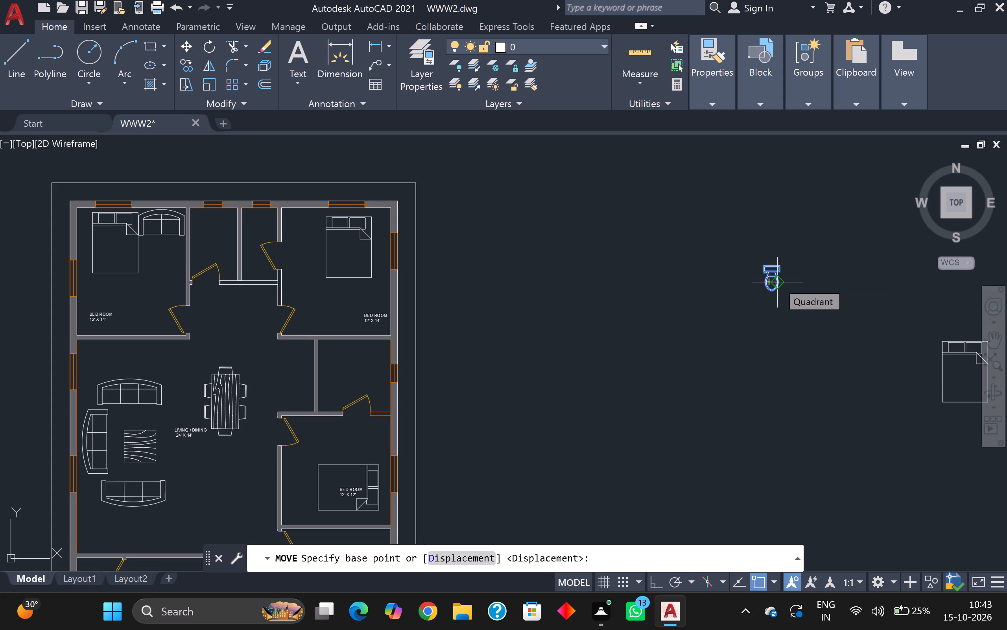
{"action": "left_click", "coordinate": [773, 280]}
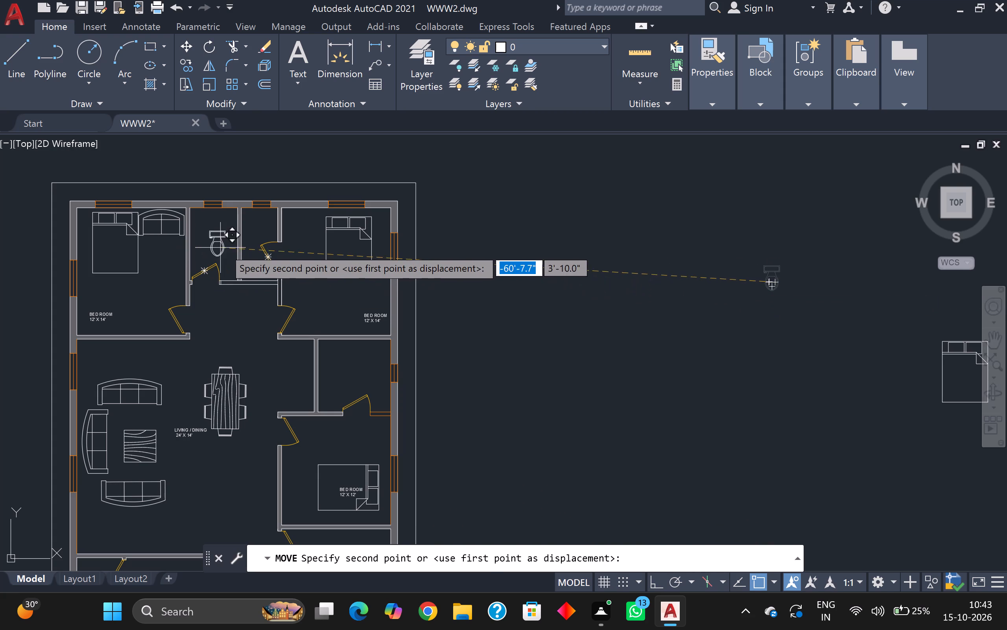
{"action": "middle_click_drag", "start_coordinate": [224, 245], "coordinate": [228, 294]}
{"action": "scroll", "coordinate": [228, 293], "scroll_direction": "up", "scroll_amount": 2}
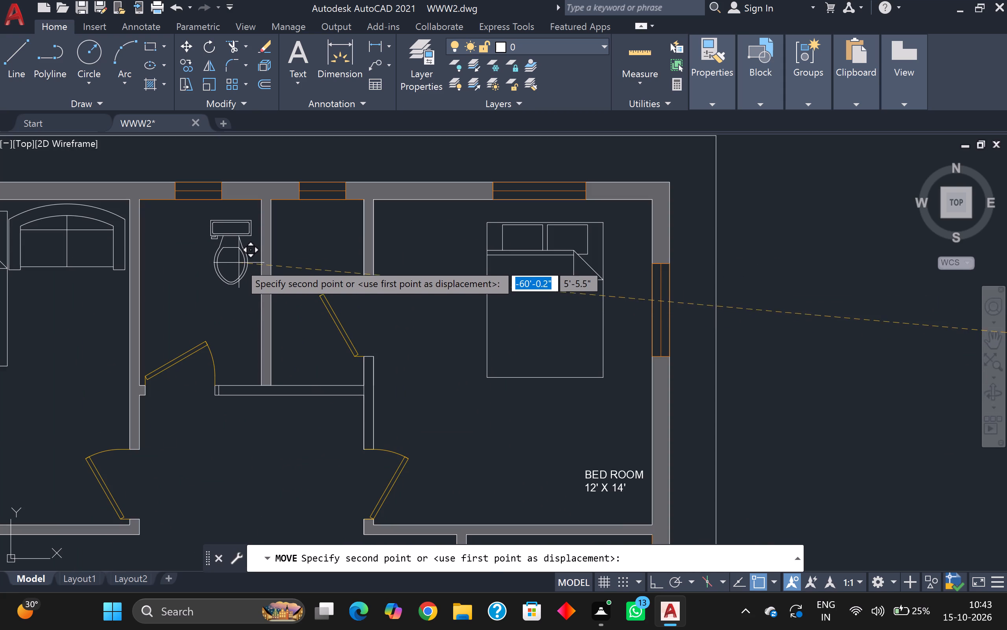
{"action": "left_click", "coordinate": [238, 250]}
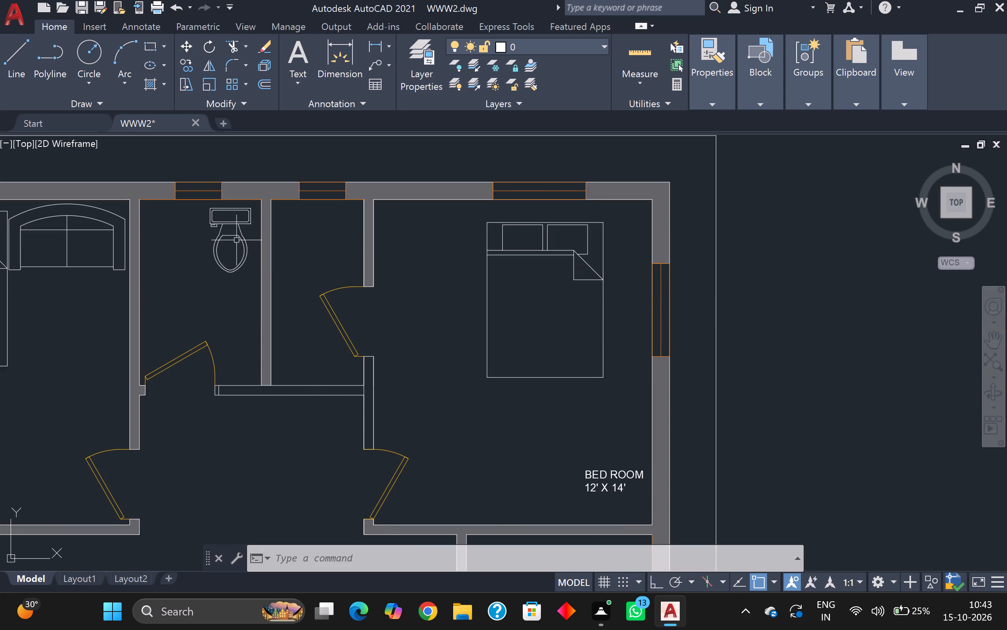
Copy the toilet from the western small north room into the adjoining eastern one, just below the north wall.
{"action": "left_click", "coordinate": [234, 231]}
{"action": "double_click", "coordinate": [242, 234]}
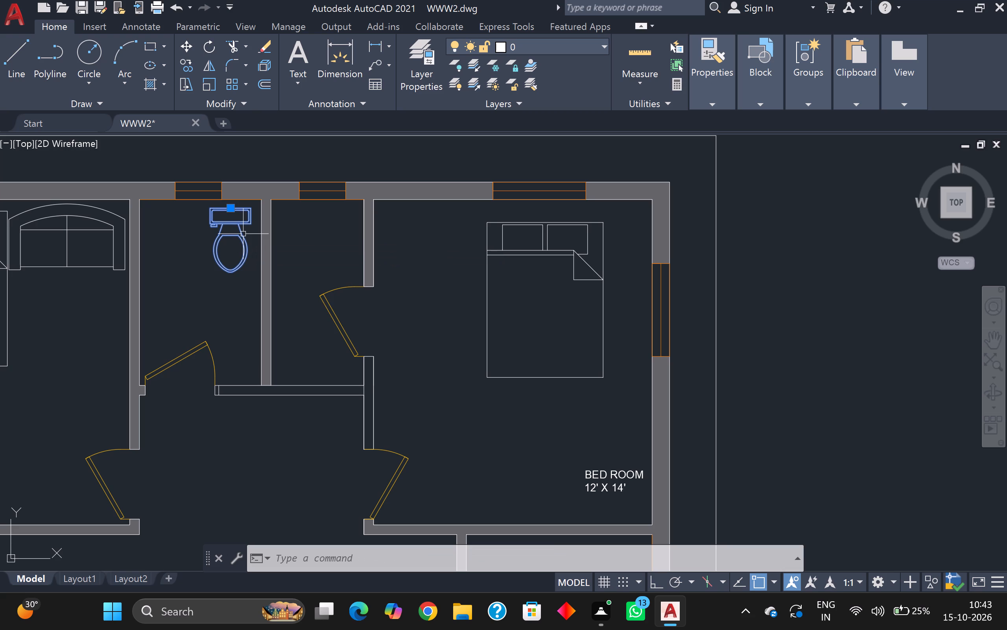
{"action": "type", "text": "C0"}
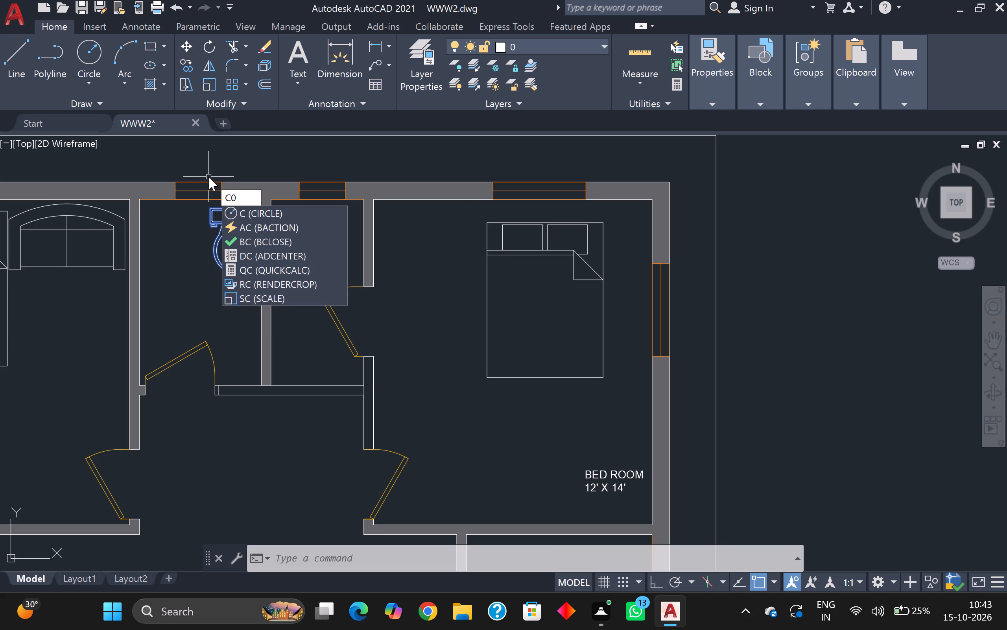
{"action": "key", "text": "Return"}
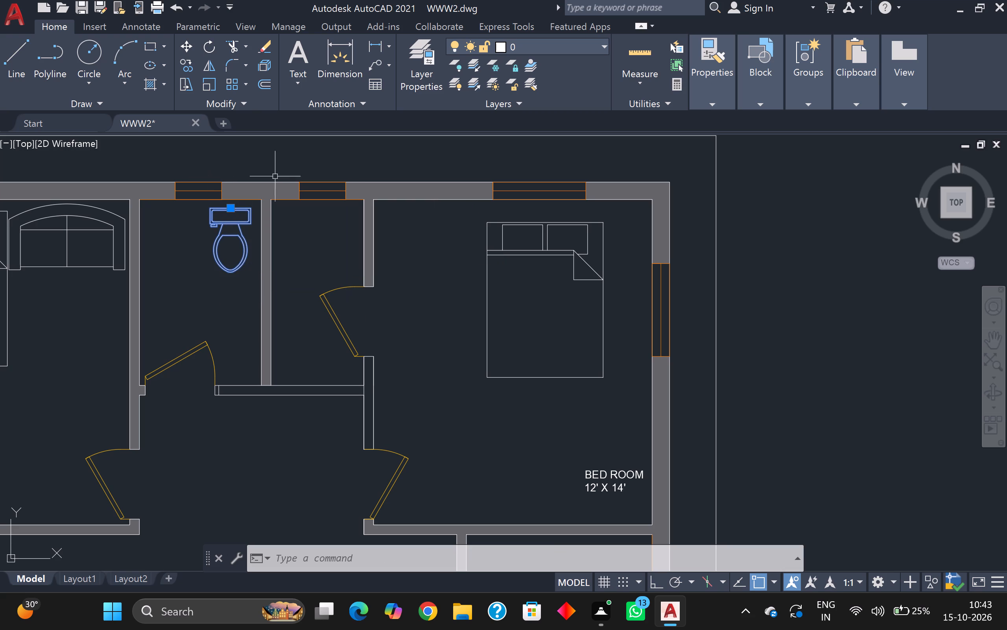
{"action": "left_click", "coordinate": [237, 220]}
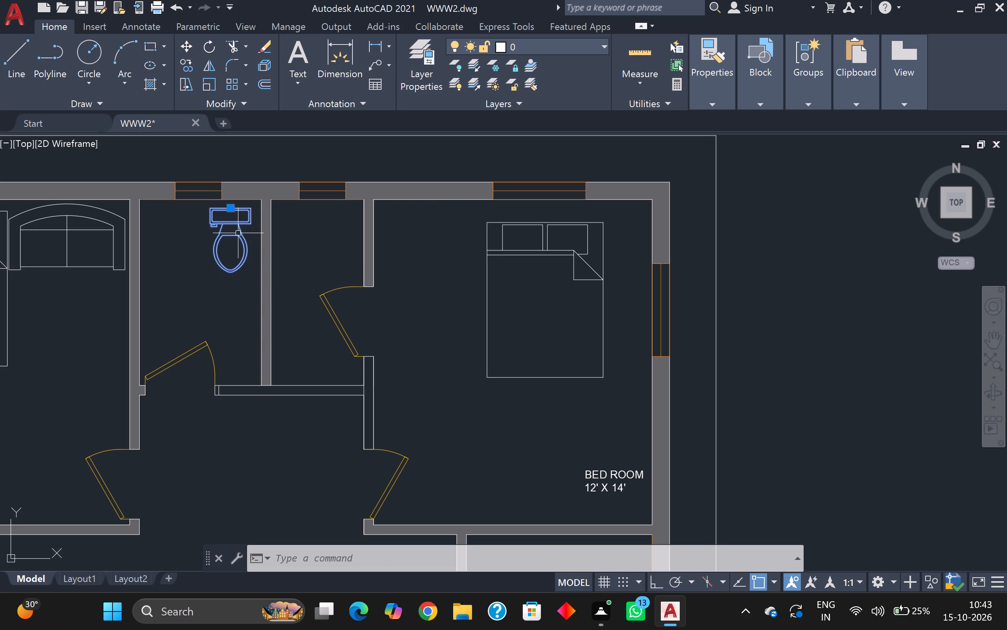
{"action": "left_click", "coordinate": [238, 233]}
{"action": "left_click", "coordinate": [242, 234]}
{"action": "key", "text": "c"}
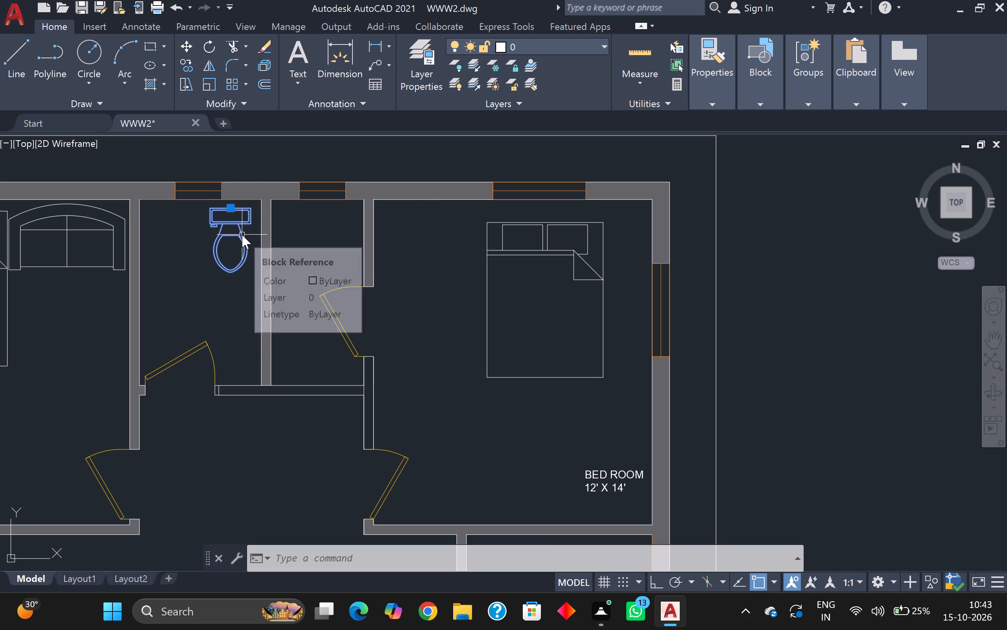
{"action": "key", "text": "o"}
{"action": "key", "text": "Return"}
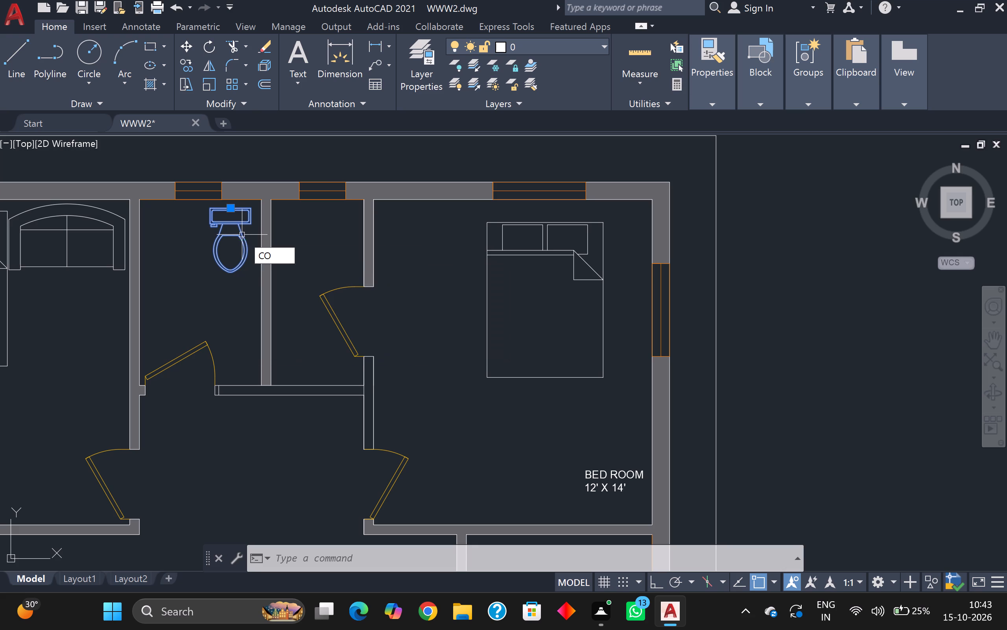
{"action": "scroll", "coordinate": [242, 235], "scroll_direction": "up", "scroll_amount": 1}
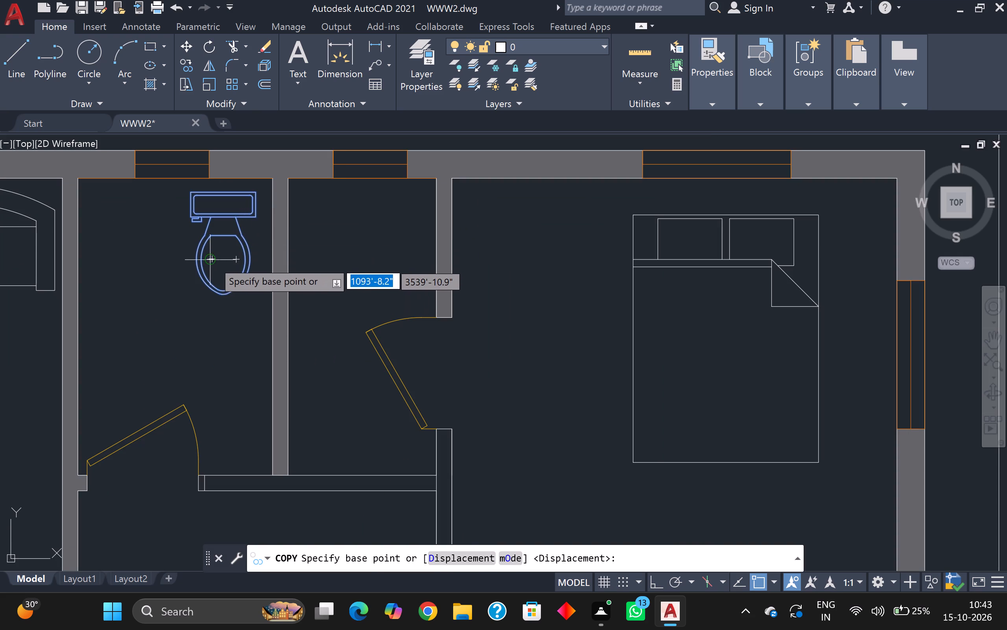
{"action": "left_click", "coordinate": [212, 258]}
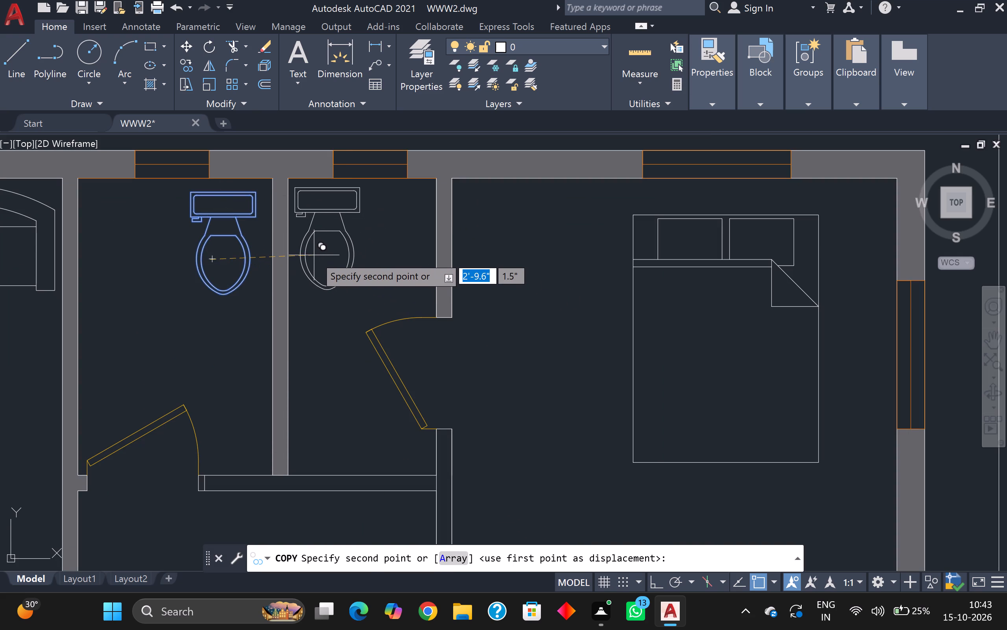
{"action": "left_click", "coordinate": [315, 253]}
Place another toilet copy in the small room east of the dining table, in its northwest corner, and finish copying.
{"action": "middle_click_drag", "start_coordinate": [316, 253], "coordinate": [310, 210]}
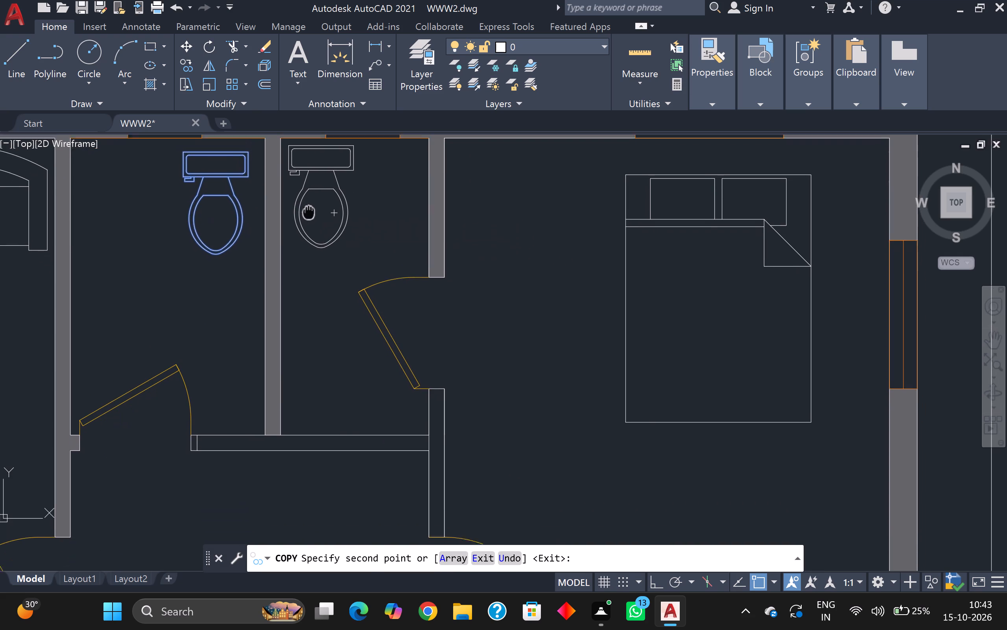
{"action": "middle_click_drag", "start_coordinate": [310, 210], "coordinate": [310, 205]}
{"action": "scroll", "coordinate": [317, 215], "scroll_direction": "down", "scroll_amount": 1}
{"action": "scroll", "coordinate": [428, 380], "scroll_direction": "down", "scroll_amount": 1}
{"action": "middle_click_drag", "start_coordinate": [430, 378], "coordinate": [385, 278]}
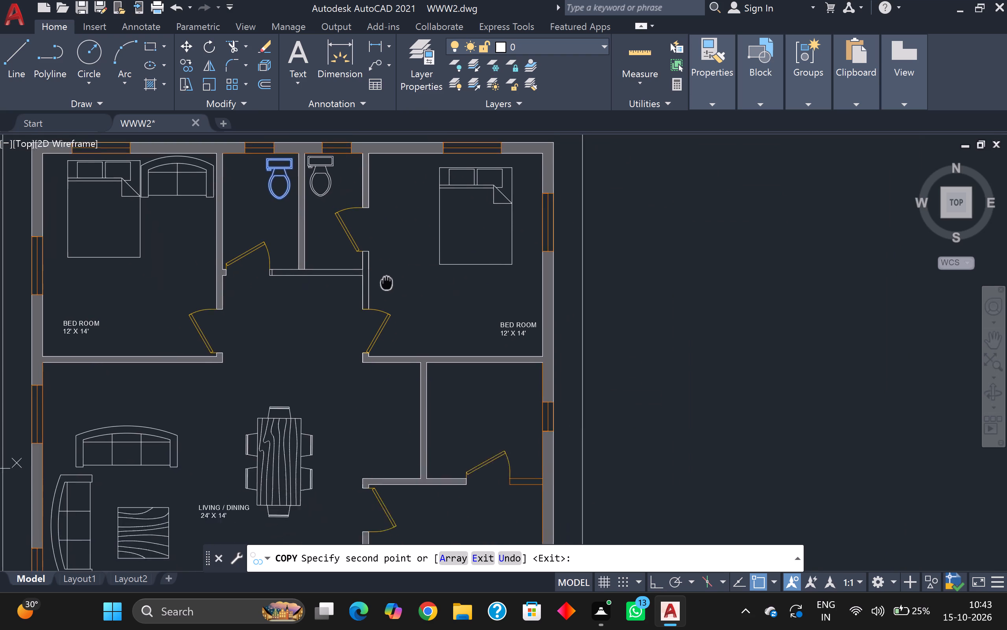
{"action": "middle_click_drag", "start_coordinate": [385, 278], "coordinate": [368, 228]}
{"action": "middle_click_drag", "start_coordinate": [451, 350], "coordinate": [417, 298]}
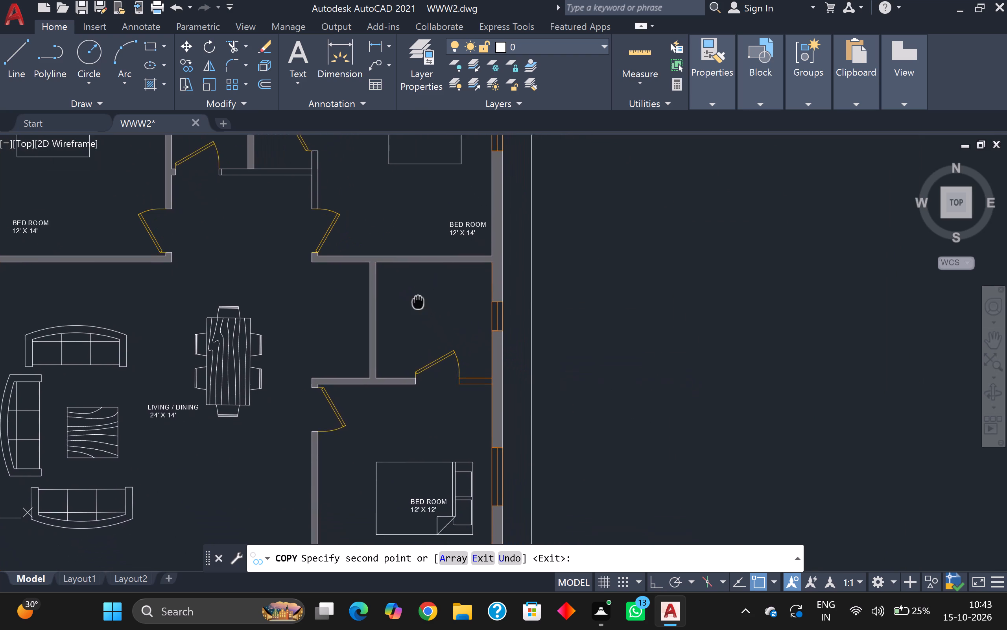
{"action": "middle_click_drag", "start_coordinate": [417, 298], "coordinate": [366, 251]}
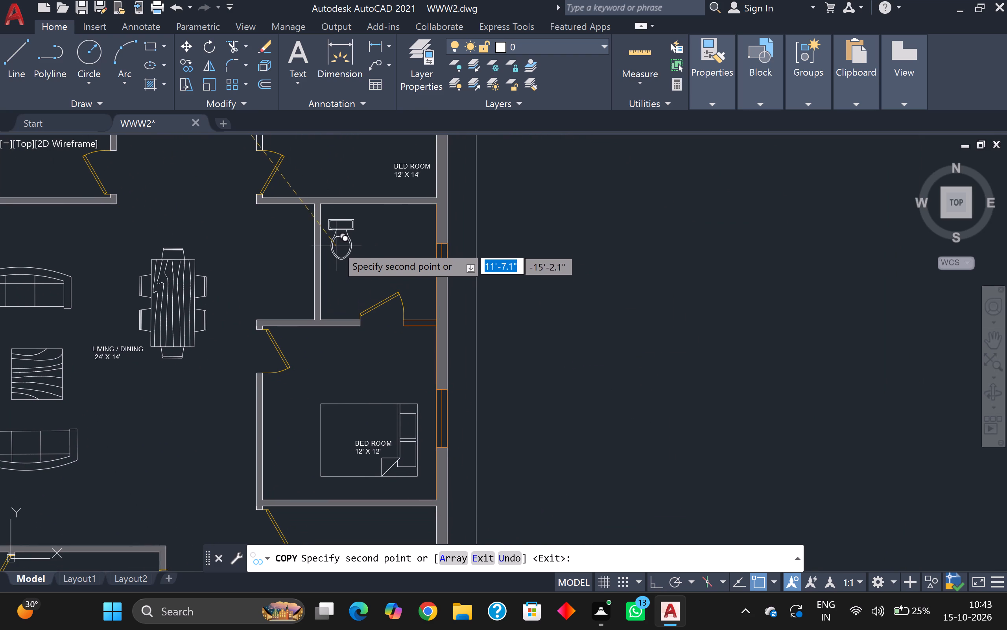
{"action": "left_click", "coordinate": [334, 238]}
{"action": "scroll", "coordinate": [335, 253], "scroll_direction": "down", "scroll_amount": 1}
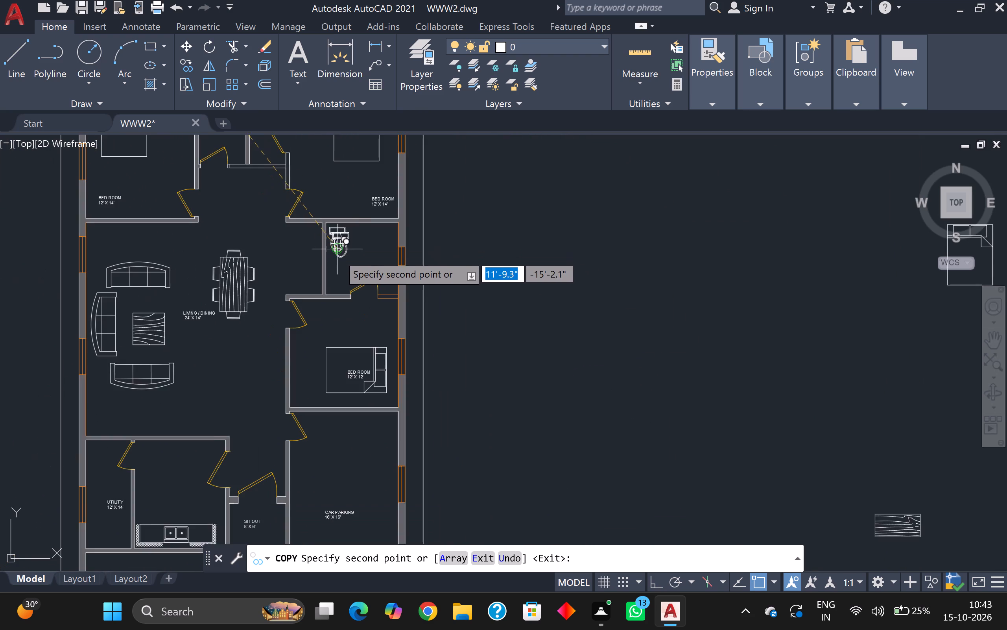
{"action": "scroll", "coordinate": [337, 253], "scroll_direction": "down", "scroll_amount": 1}
{"action": "middle_click_drag", "start_coordinate": [277, 346], "coordinate": [276, 327]}
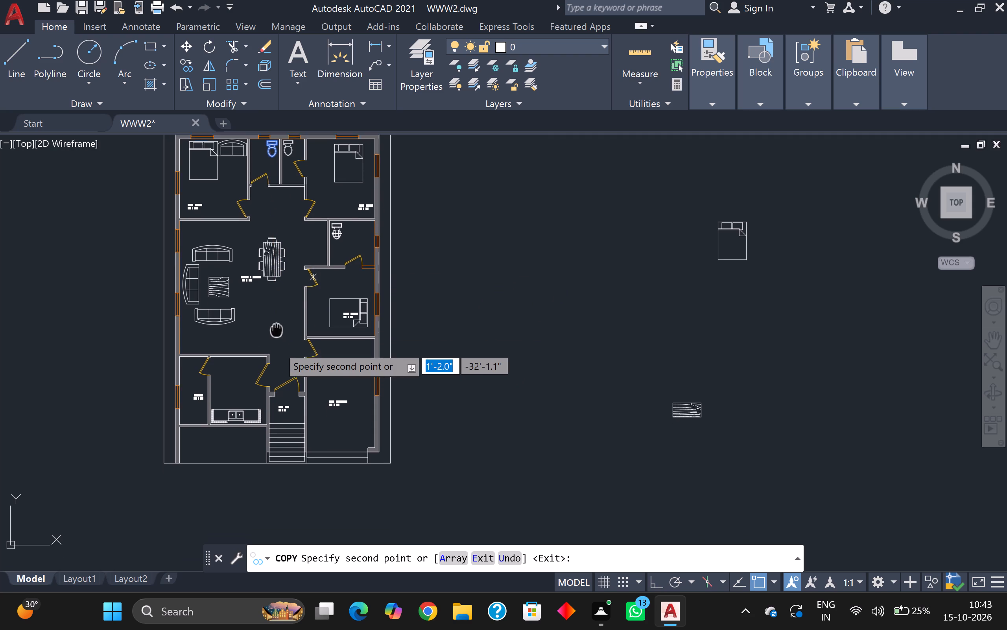
{"action": "middle_click_drag", "start_coordinate": [276, 327], "coordinate": [300, 278]}
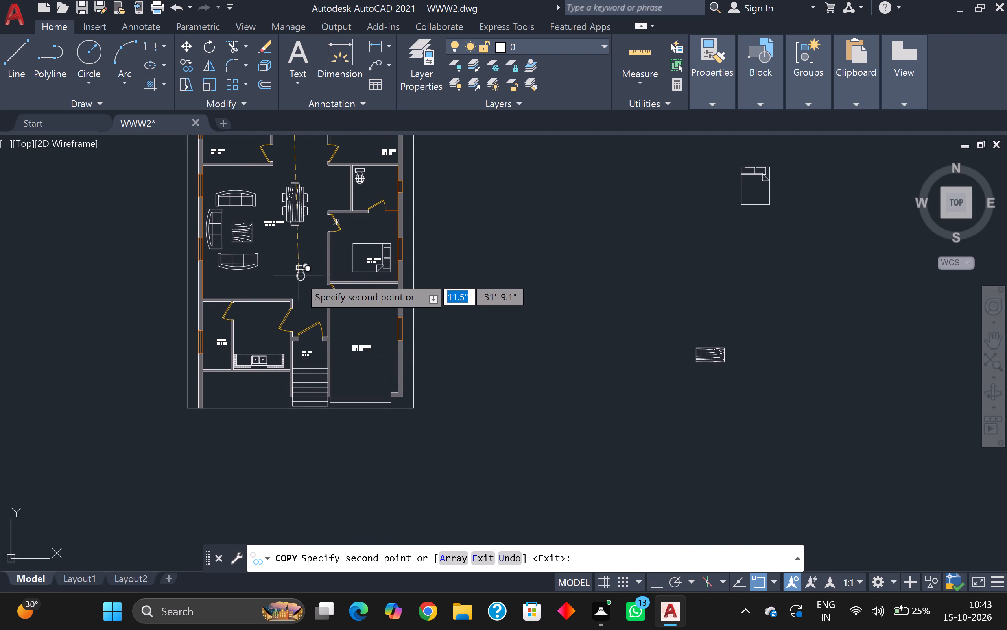
{"action": "key", "text": "Escape"}
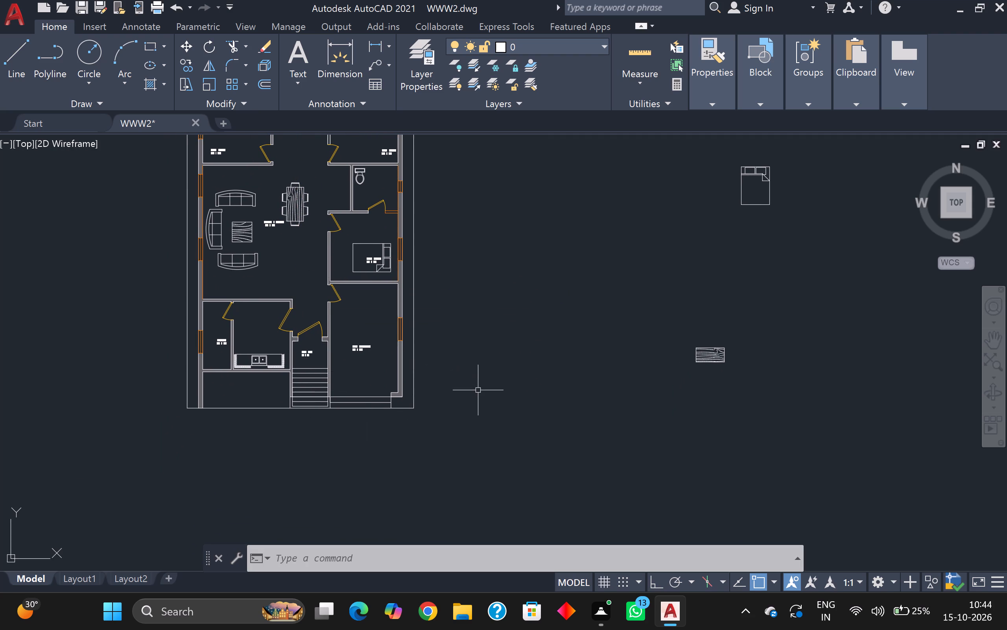
Insert the Trees - Imperial block from the Architectural tool palette into the open area south of the kitchen, and close the palette.
{"action": "key", "text": "ctrl+3"}
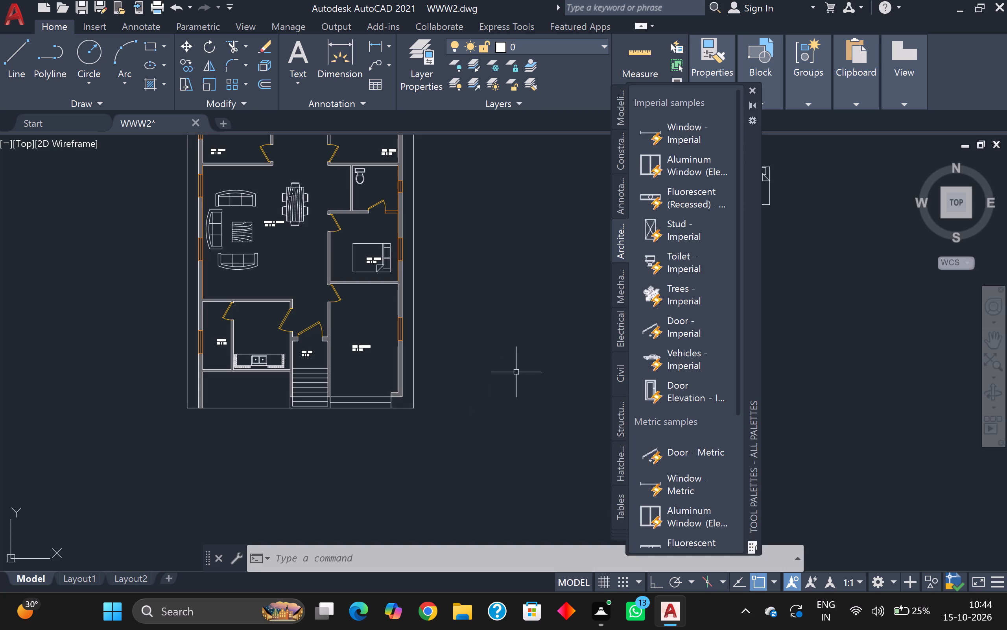
{"action": "left_click_drag", "start_coordinate": [665, 295], "coordinate": [274, 400]}
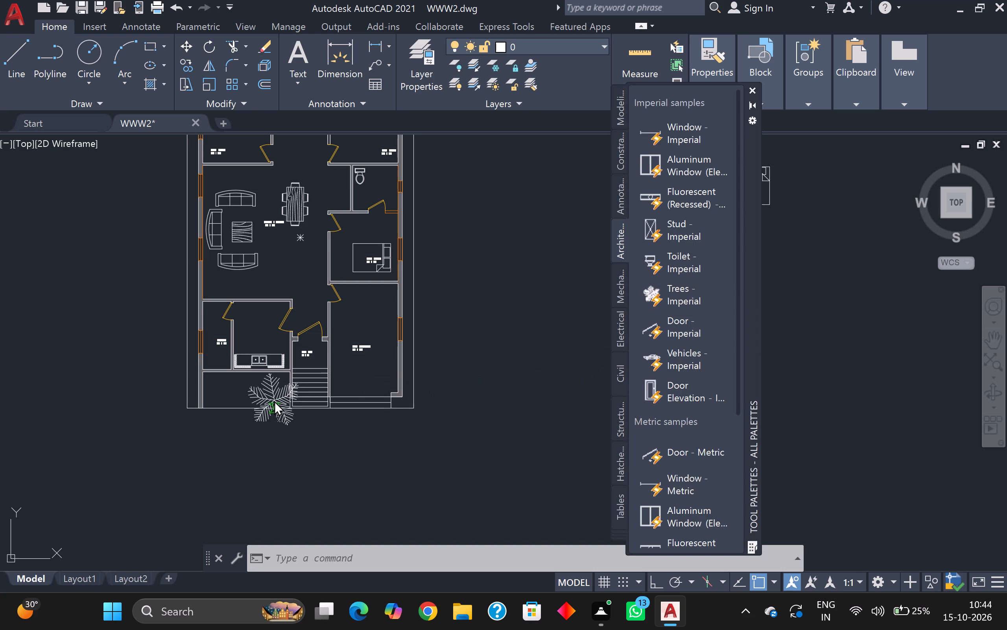
{"action": "left_click_drag", "start_coordinate": [274, 400], "coordinate": [267, 389]}
{"action": "scroll", "coordinate": [273, 391], "scroll_direction": "up", "scroll_amount": 1}
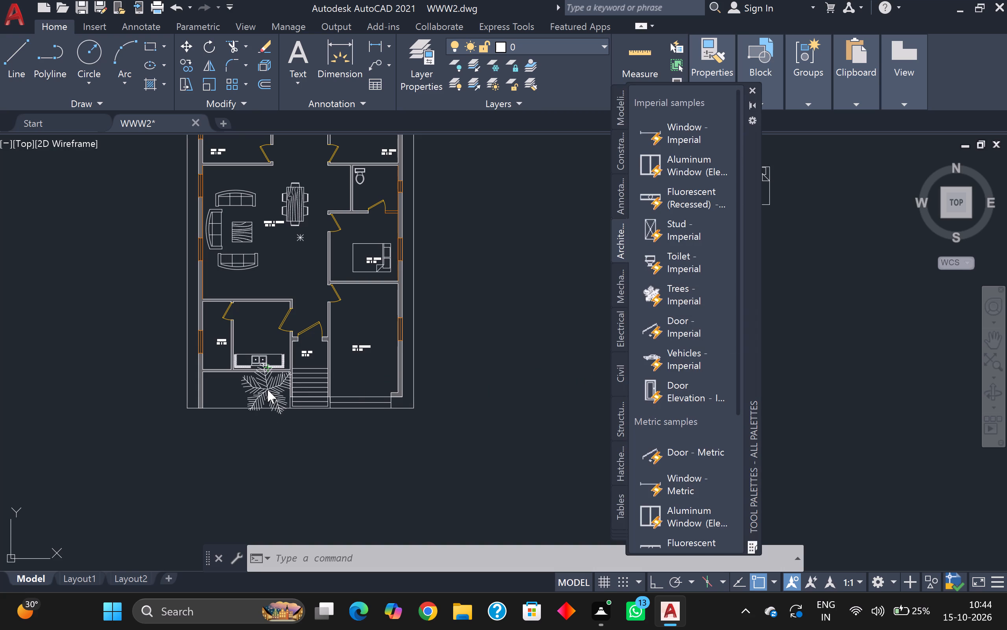
{"action": "scroll", "coordinate": [267, 389], "scroll_direction": "up", "scroll_amount": 3}
{"action": "left_click", "coordinate": [271, 389]}
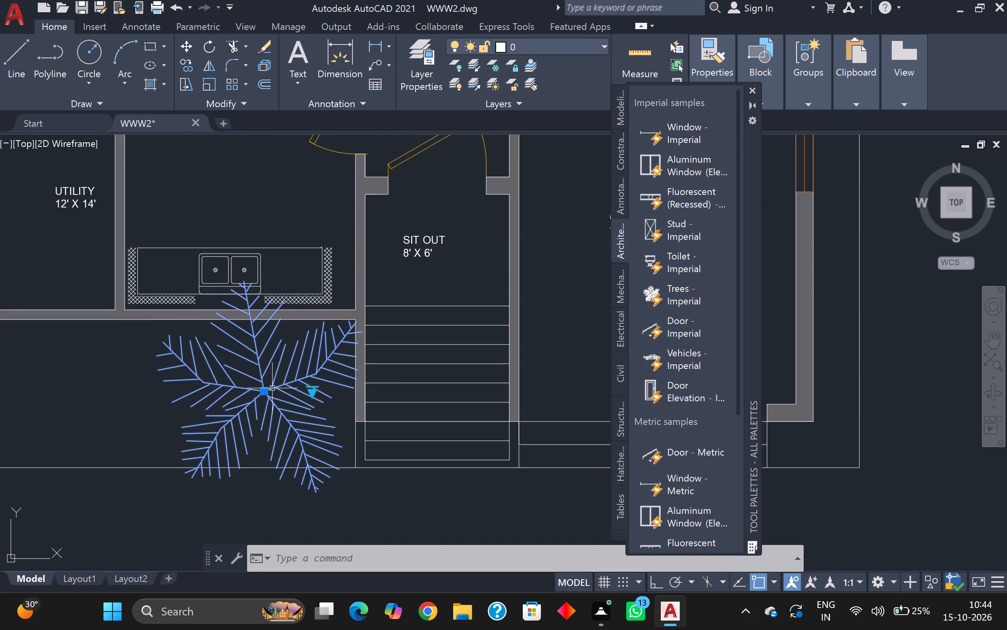
{"action": "key", "text": "Escape"}
{"action": "key", "text": "Escape"}
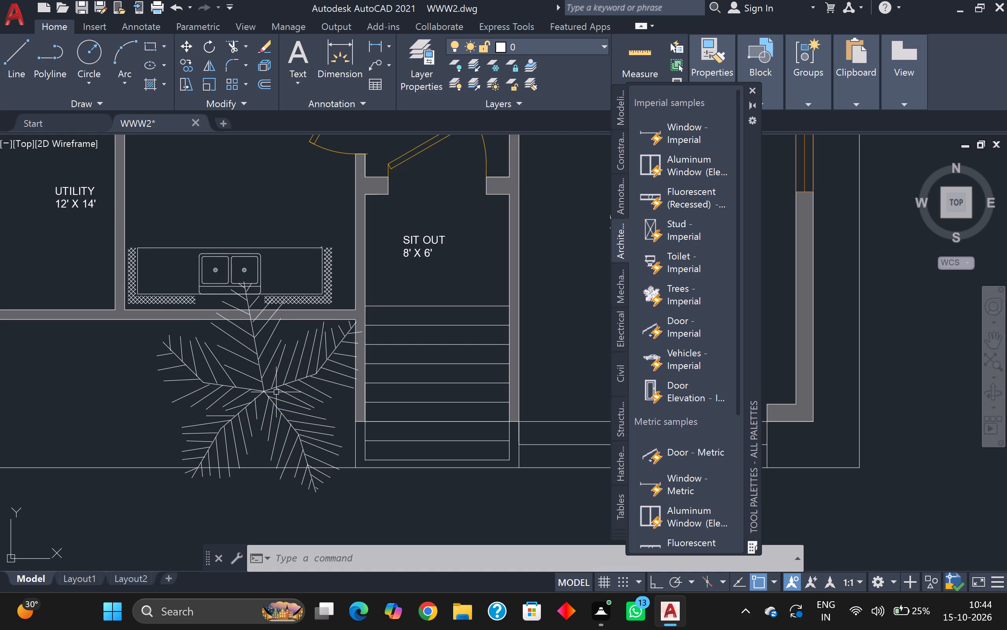
{"action": "left_click", "coordinate": [753, 86]}
Scale the tree block down about its centre to roughly a quarter of its size.
{"action": "left_click", "coordinate": [308, 409]}
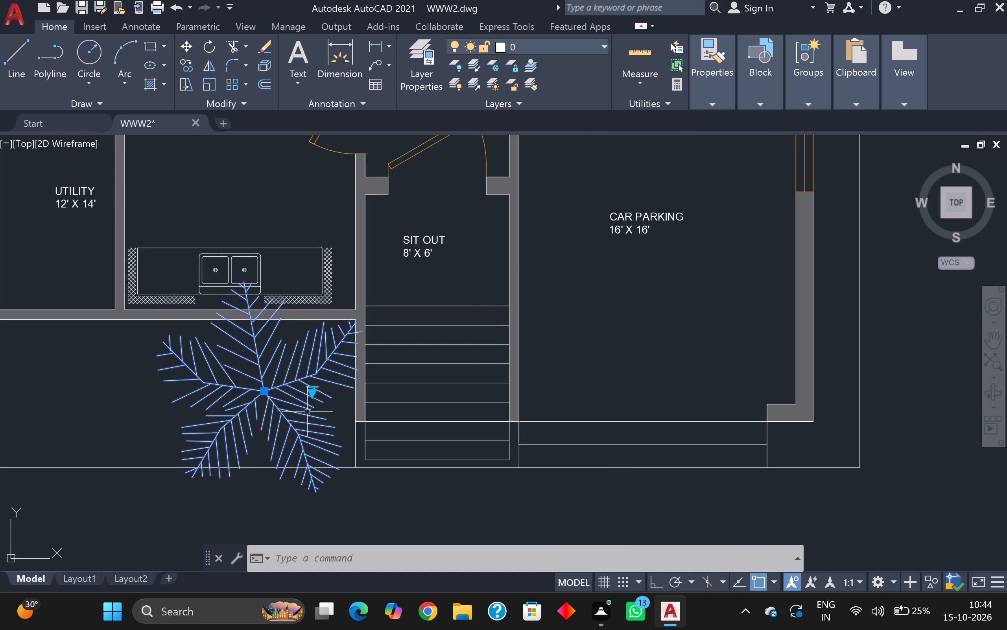
{"action": "key", "text": "s"}
{"action": "key", "text": "c"}
{"action": "key", "text": "Return"}
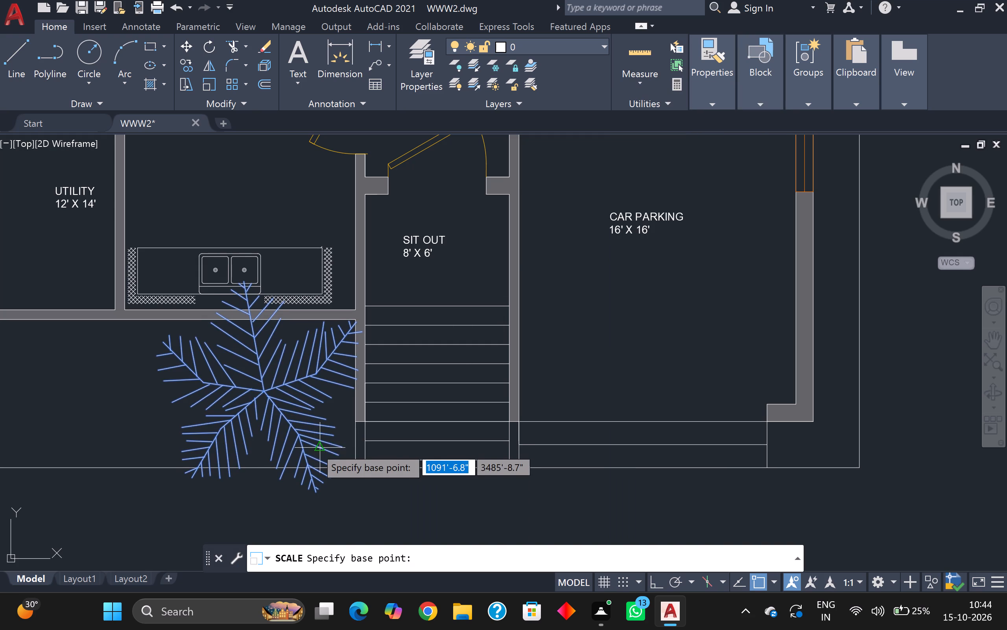
{"action": "left_click", "coordinate": [276, 393]}
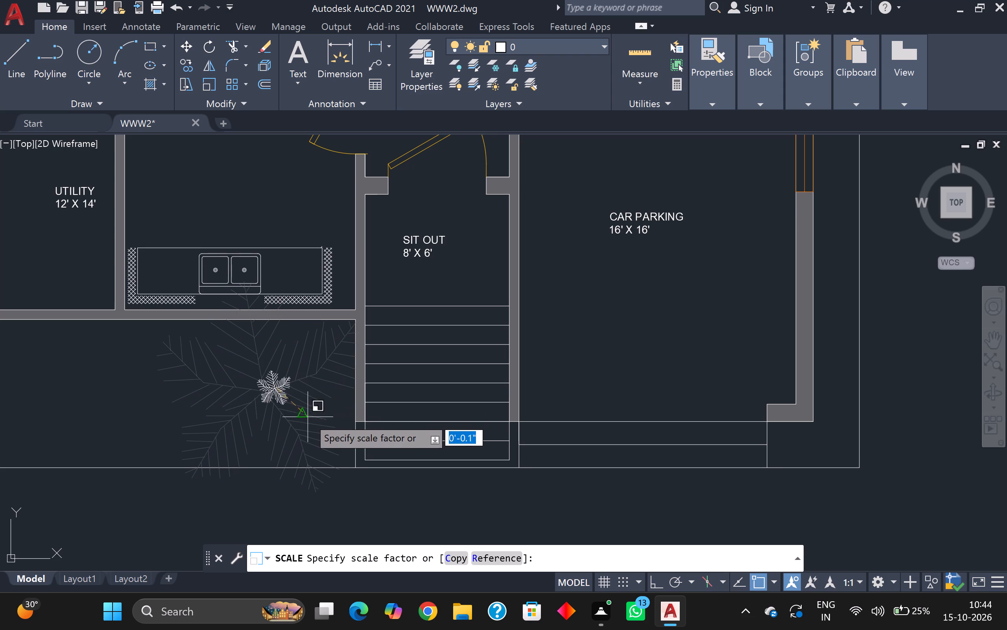
{"action": "left_click", "coordinate": [326, 419]}
Copy the small tree straight west with ortho on, placing copies about 10' and 5' from the original.
{"action": "left_click", "coordinate": [275, 387]}
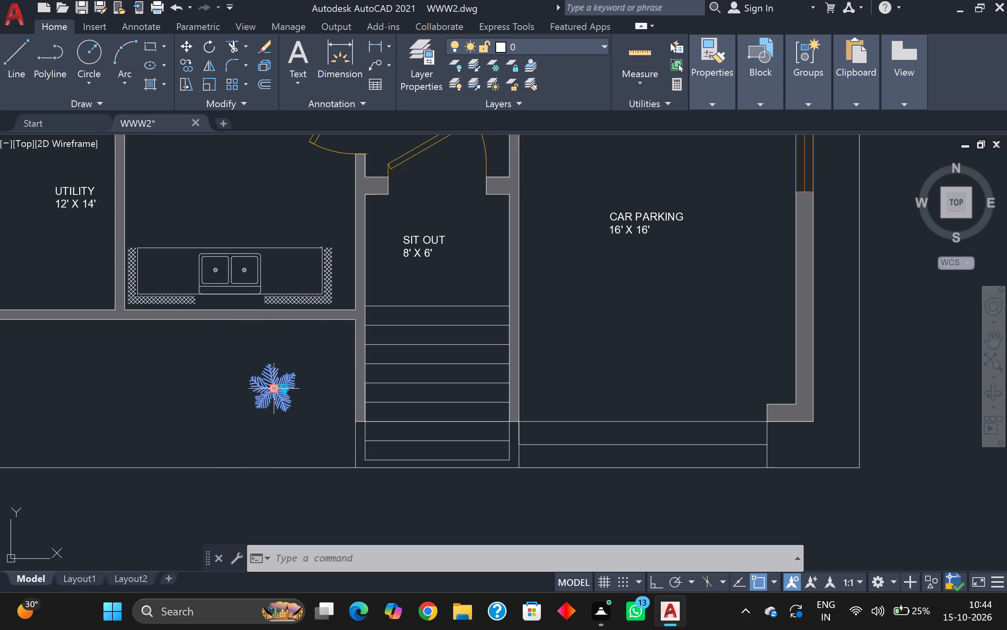
{"action": "type", "text": "CO"}
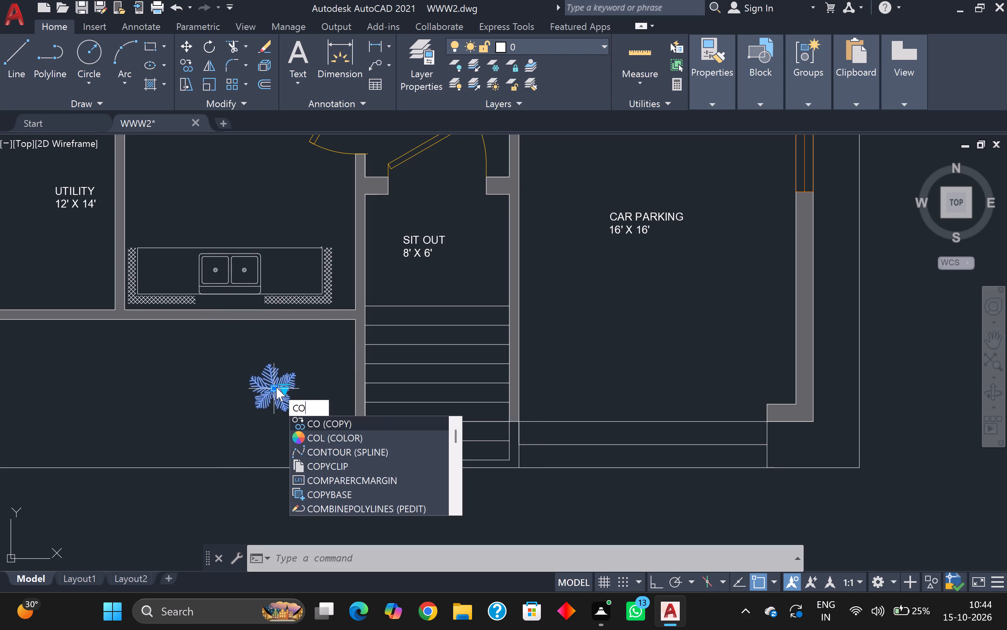
{"action": "scroll", "coordinate": [310, 404], "scroll_direction": "up", "scroll_amount": 1}
{"action": "left_click", "coordinate": [326, 420]}
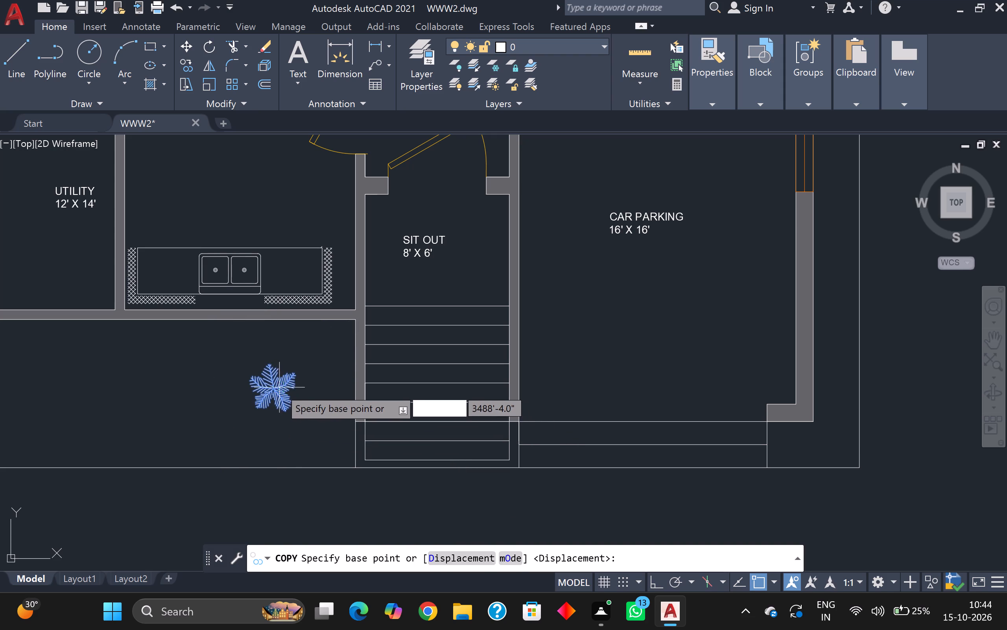
{"action": "left_click", "coordinate": [276, 387]}
{"action": "middle_click_drag", "start_coordinate": [154, 396], "coordinate": [261, 365]}
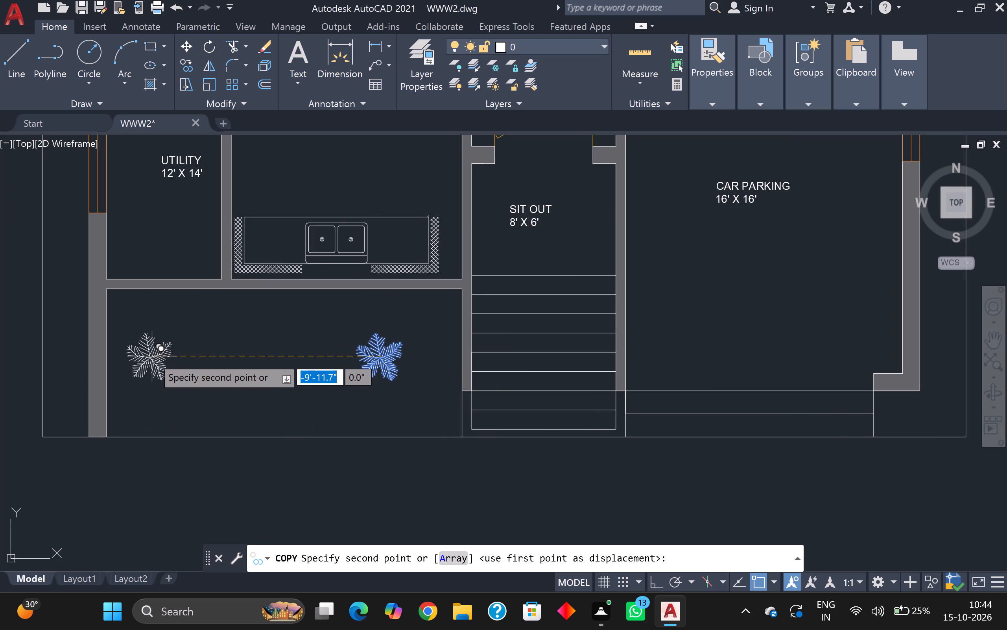
{"action": "key", "text": "F8"}
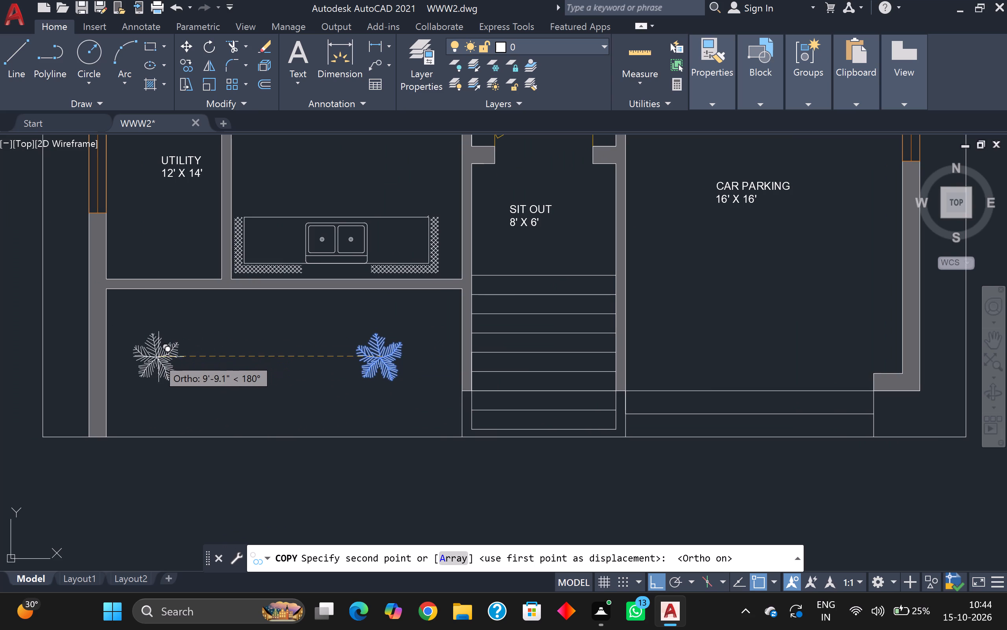
{"action": "left_click", "coordinate": [145, 358]}
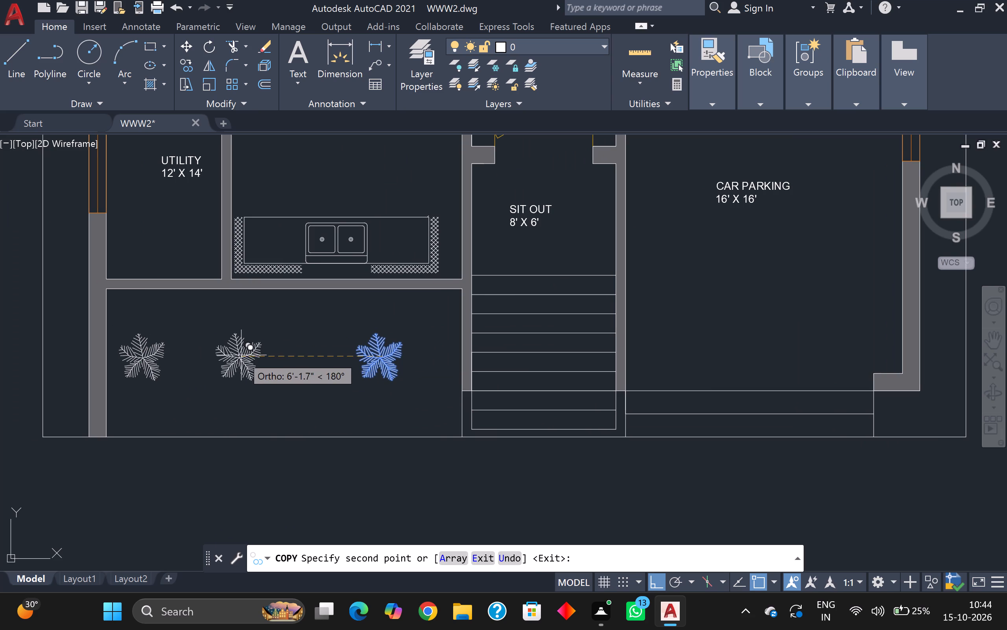
{"action": "left_click", "coordinate": [265, 361]}
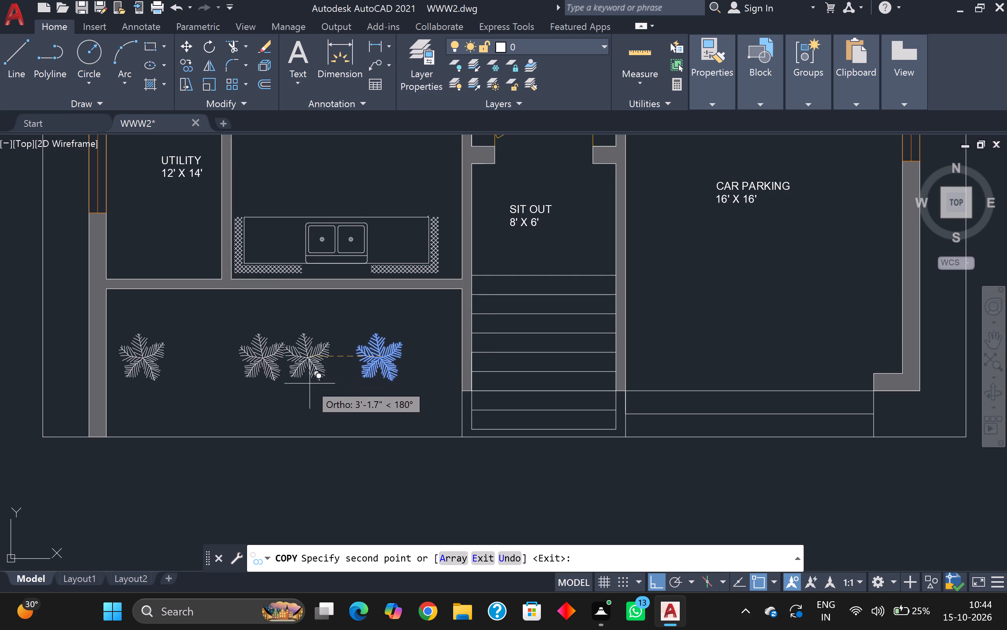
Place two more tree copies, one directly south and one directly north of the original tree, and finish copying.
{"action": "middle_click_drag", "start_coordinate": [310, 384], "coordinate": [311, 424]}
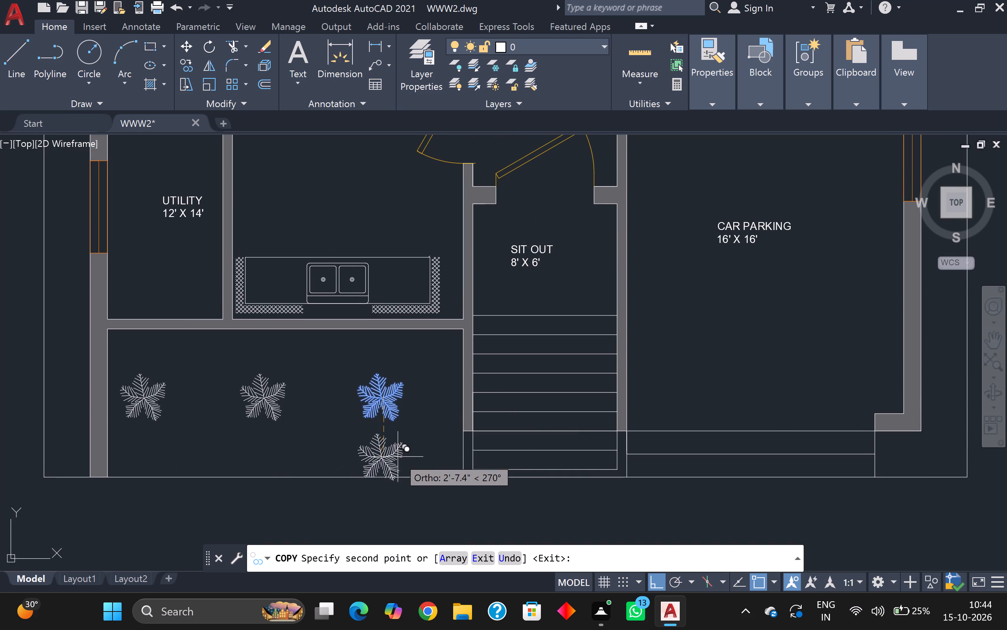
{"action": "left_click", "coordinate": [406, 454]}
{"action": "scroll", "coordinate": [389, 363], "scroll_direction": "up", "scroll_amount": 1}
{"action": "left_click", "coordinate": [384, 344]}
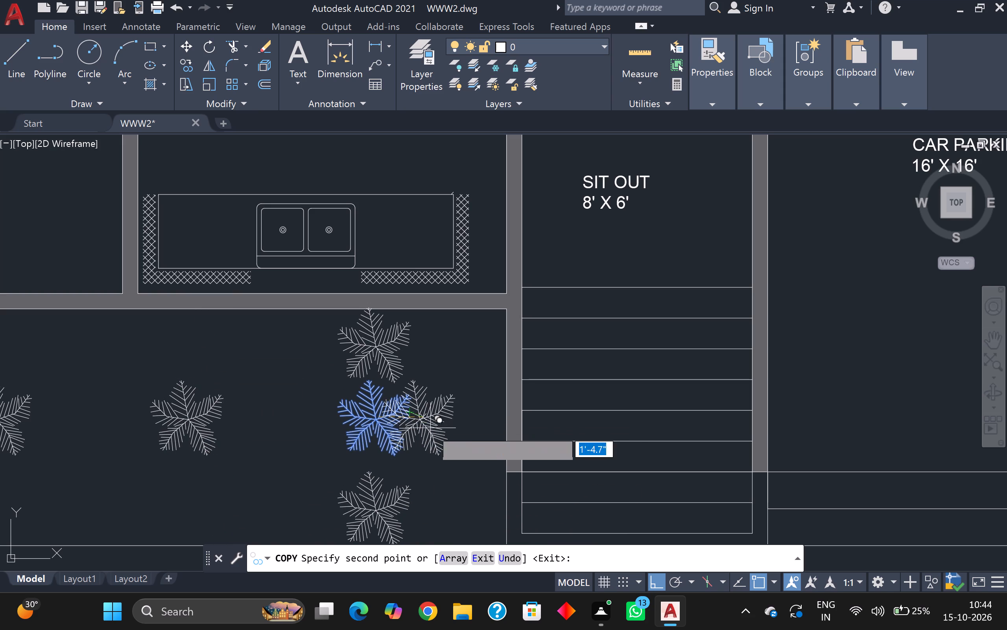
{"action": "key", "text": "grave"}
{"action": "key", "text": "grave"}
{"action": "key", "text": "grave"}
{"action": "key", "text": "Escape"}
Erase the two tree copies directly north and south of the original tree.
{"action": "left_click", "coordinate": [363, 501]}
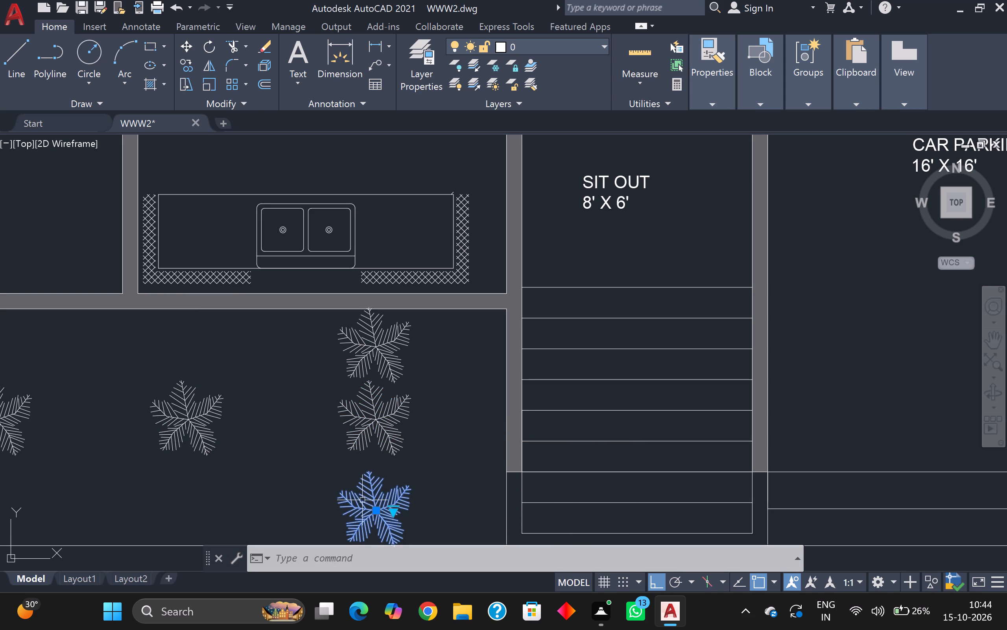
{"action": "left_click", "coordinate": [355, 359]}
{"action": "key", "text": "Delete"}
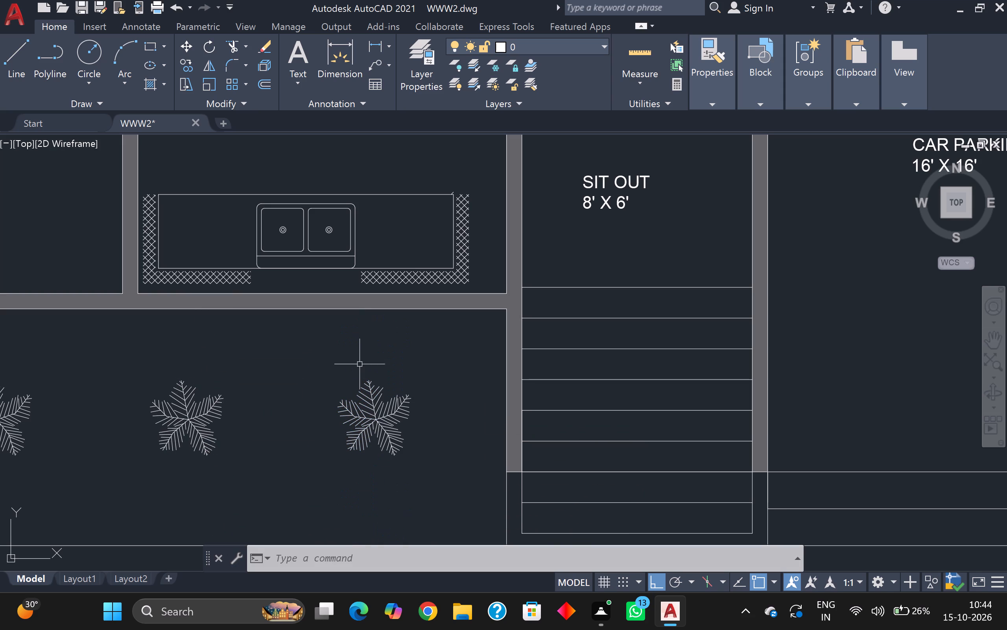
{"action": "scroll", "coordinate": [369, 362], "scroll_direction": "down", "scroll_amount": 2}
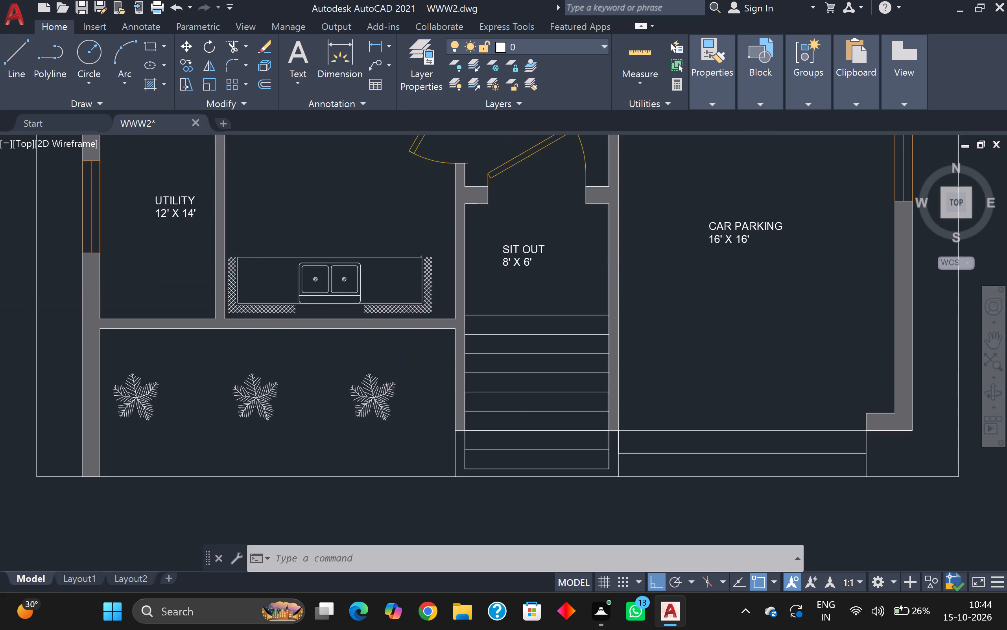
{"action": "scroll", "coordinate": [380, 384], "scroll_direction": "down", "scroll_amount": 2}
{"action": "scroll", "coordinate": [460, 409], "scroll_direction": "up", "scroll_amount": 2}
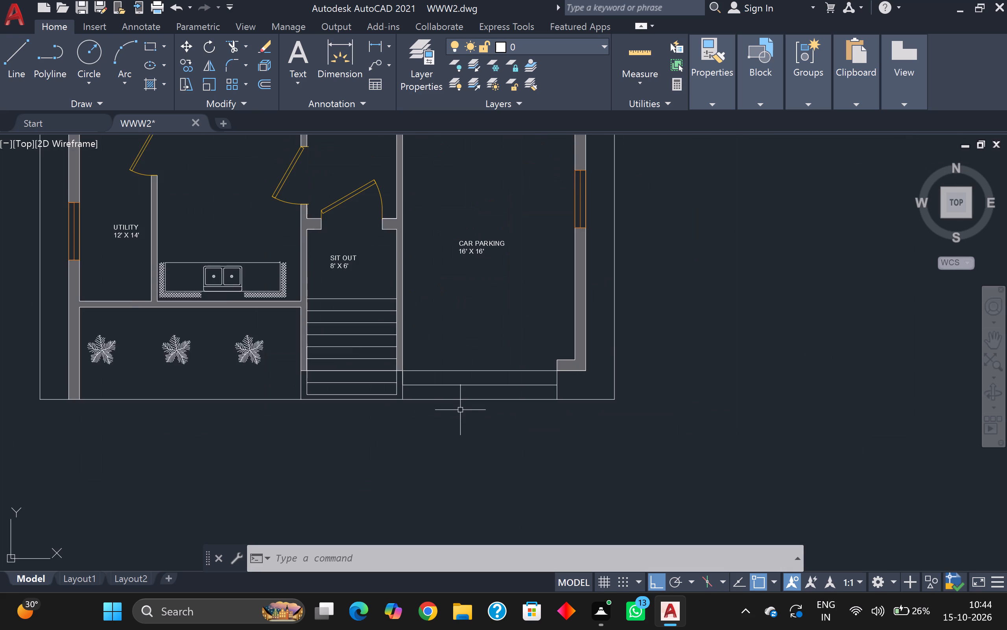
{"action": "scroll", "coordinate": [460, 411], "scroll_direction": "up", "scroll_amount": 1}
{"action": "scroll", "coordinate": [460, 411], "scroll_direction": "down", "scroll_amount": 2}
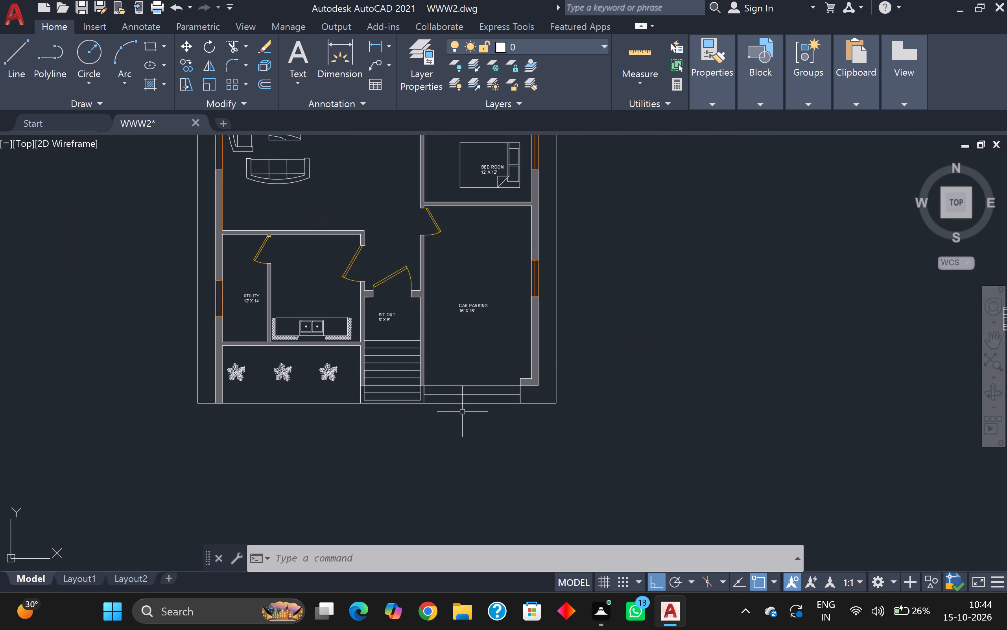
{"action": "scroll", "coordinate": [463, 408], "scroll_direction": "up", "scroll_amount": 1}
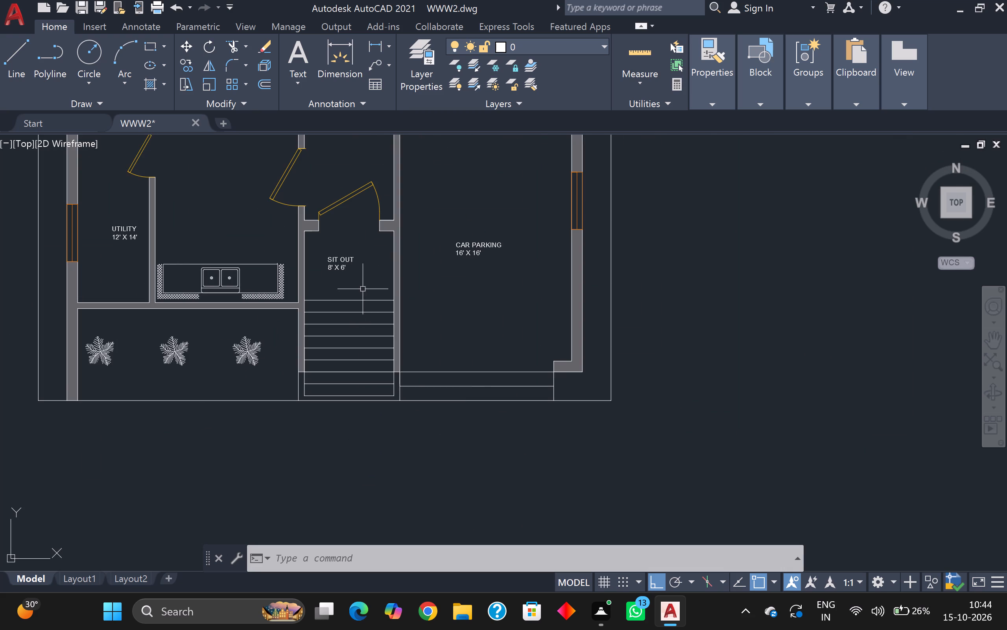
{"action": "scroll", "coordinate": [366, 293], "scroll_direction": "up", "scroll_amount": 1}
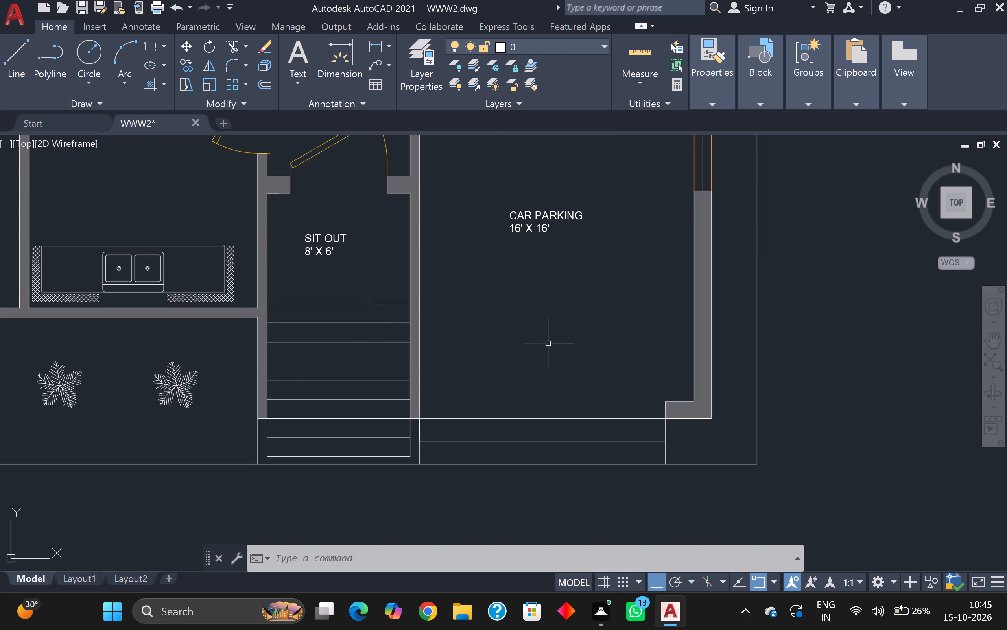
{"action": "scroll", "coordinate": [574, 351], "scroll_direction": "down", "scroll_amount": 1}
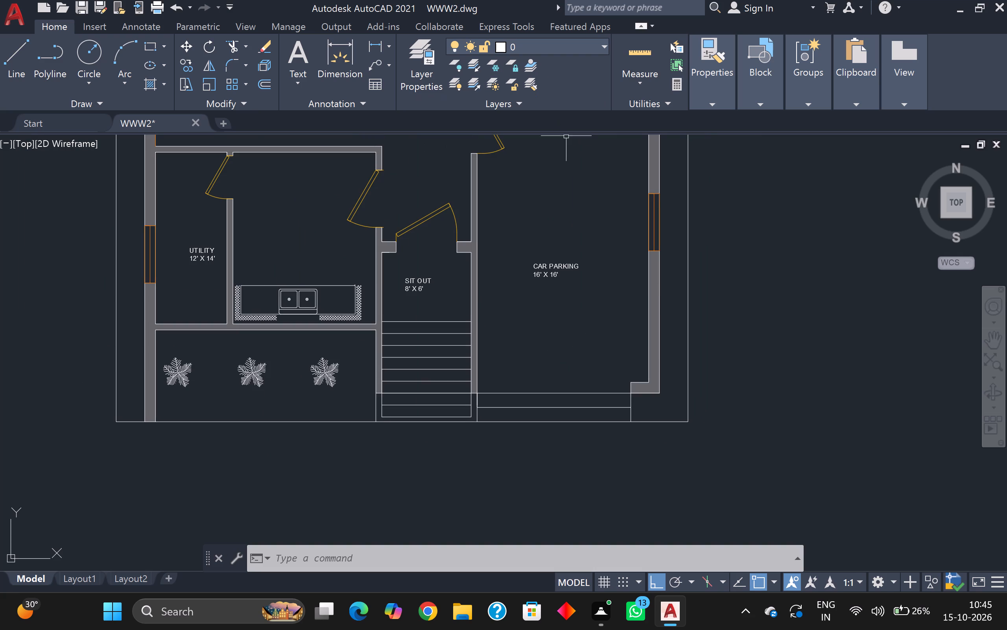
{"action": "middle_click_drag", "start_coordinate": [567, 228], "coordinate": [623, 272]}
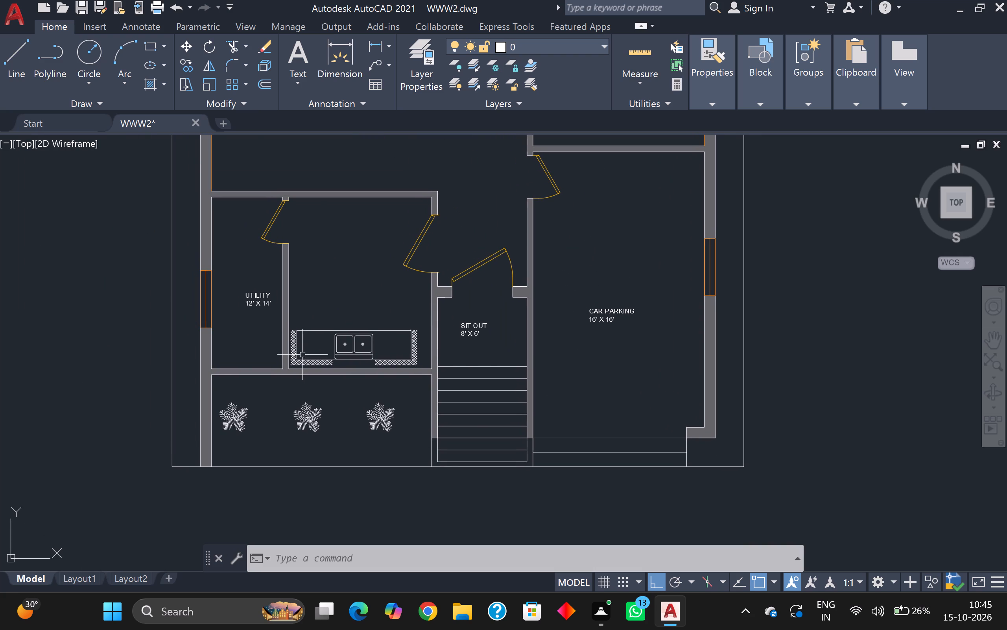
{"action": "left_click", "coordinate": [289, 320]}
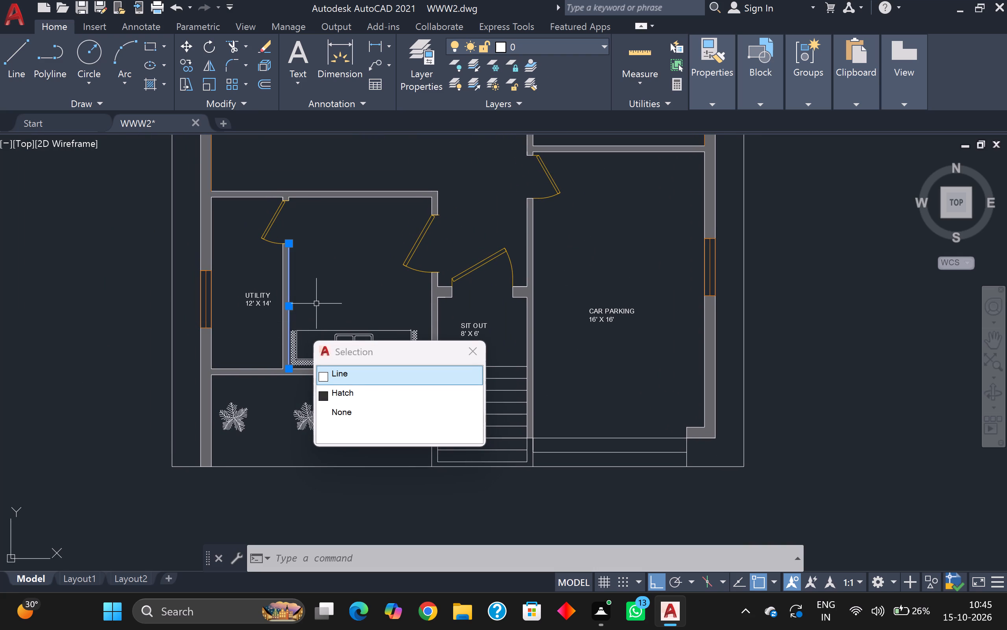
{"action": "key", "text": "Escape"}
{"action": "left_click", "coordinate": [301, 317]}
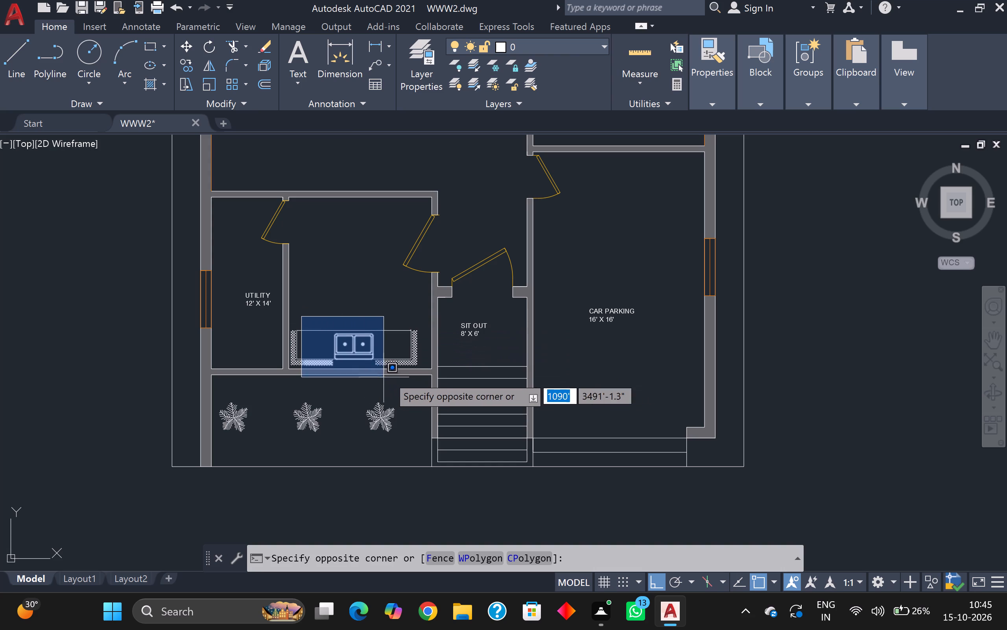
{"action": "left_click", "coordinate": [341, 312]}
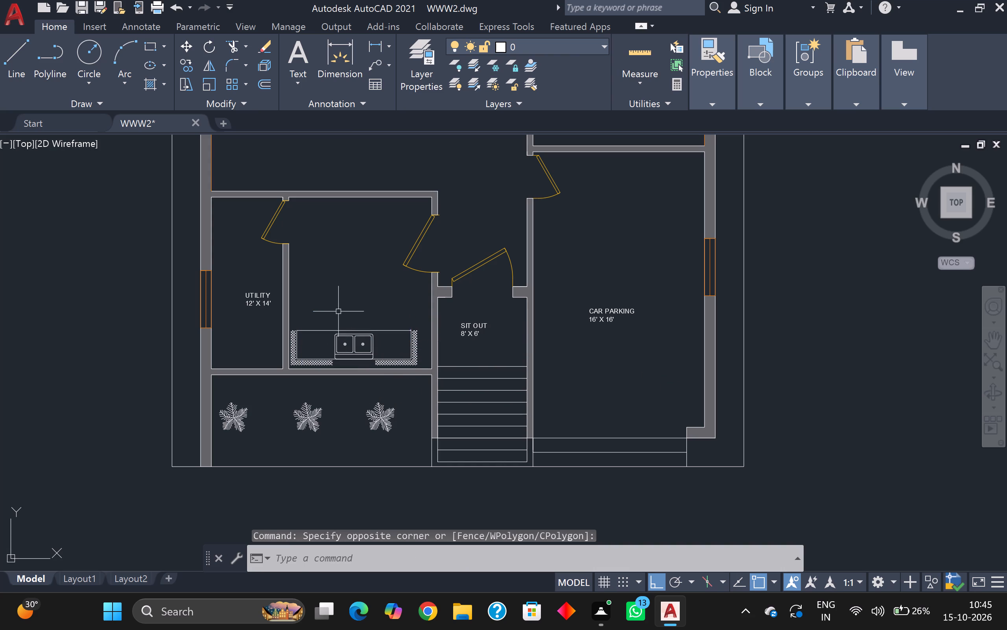
Assign the kitchen counter, double sink and all surrounding cross-hatched strips to the kitchen layer.
{"action": "scroll", "coordinate": [292, 328], "scroll_direction": "up", "scroll_amount": 3}
{"action": "left_click", "coordinate": [285, 326]}
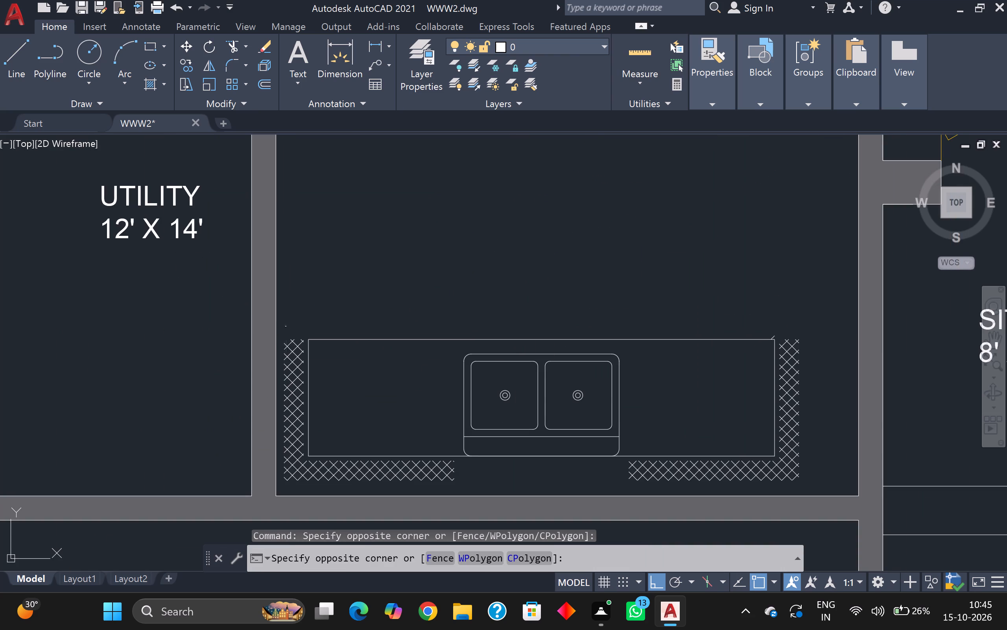
{"action": "left_click", "coordinate": [811, 487]}
{"action": "scroll", "coordinate": [275, 345], "scroll_direction": "up", "scroll_amount": 2}
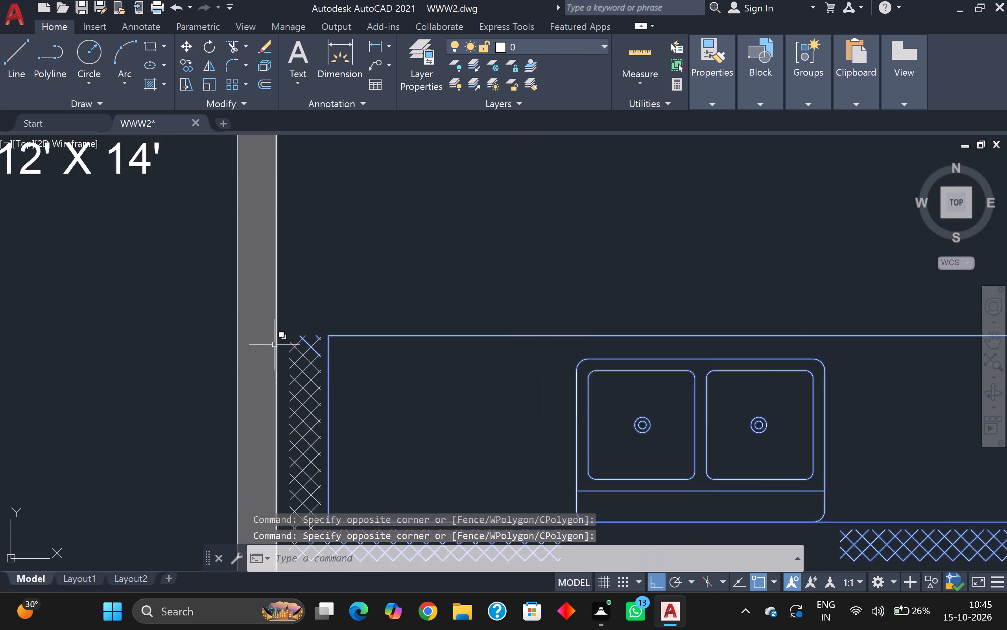
{"action": "left_click", "coordinate": [289, 328]}
{"action": "scroll", "coordinate": [330, 367], "scroll_direction": "down", "scroll_amount": 2}
{"action": "middle_click_drag", "start_coordinate": [332, 367], "coordinate": [356, 396]}
{"action": "scroll", "coordinate": [358, 397], "scroll_direction": "up", "scroll_amount": 1}
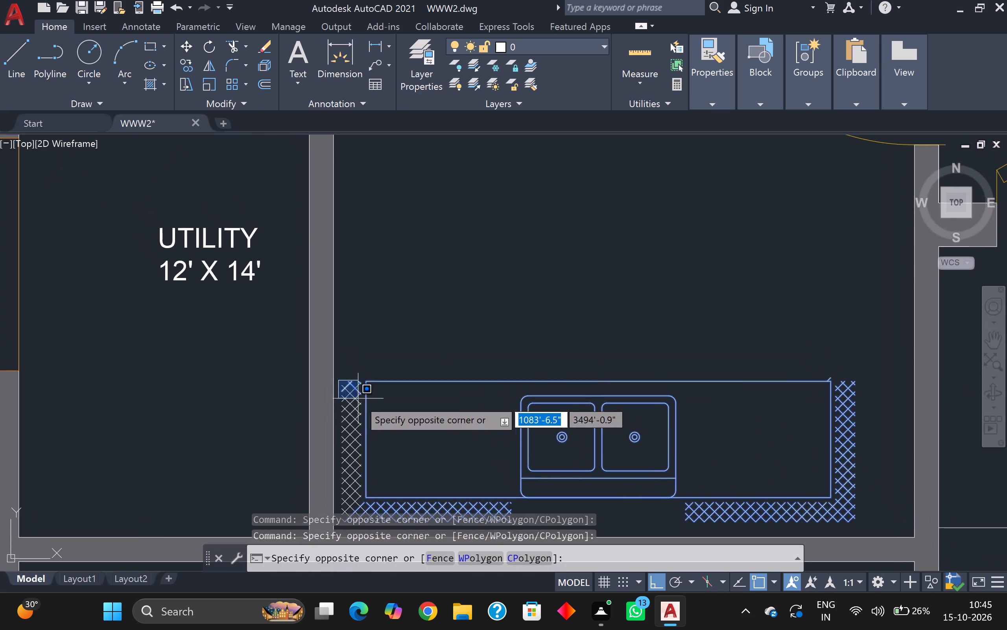
{"action": "scroll", "coordinate": [369, 417], "scroll_direction": "down", "scroll_amount": 1}
{"action": "middle_click_drag", "start_coordinate": [369, 417], "coordinate": [389, 277]}
{"action": "scroll", "coordinate": [389, 277], "scroll_direction": "up", "scroll_amount": 1}
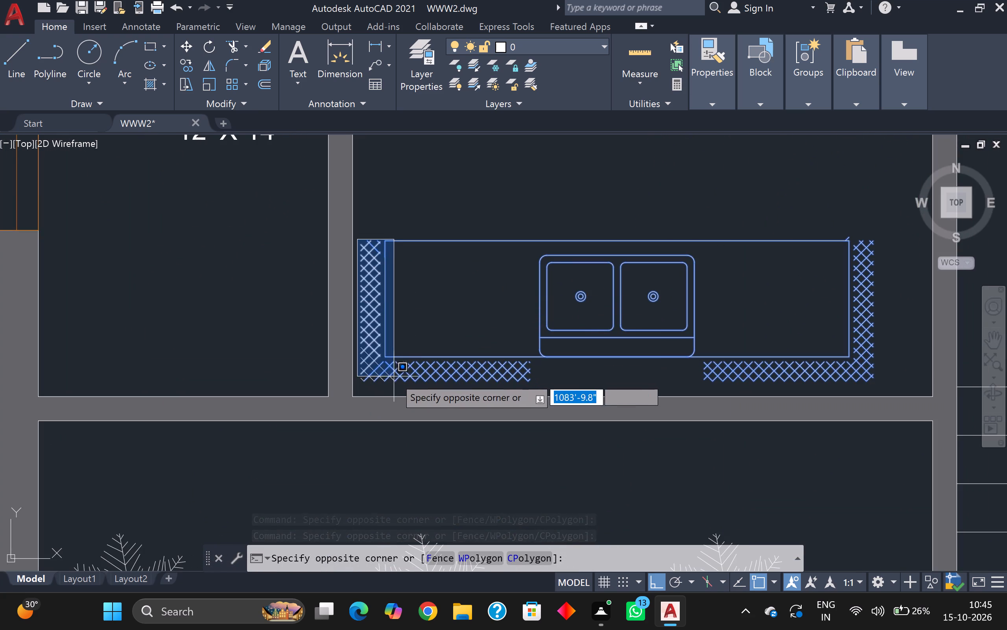
{"action": "left_click", "coordinate": [406, 389]}
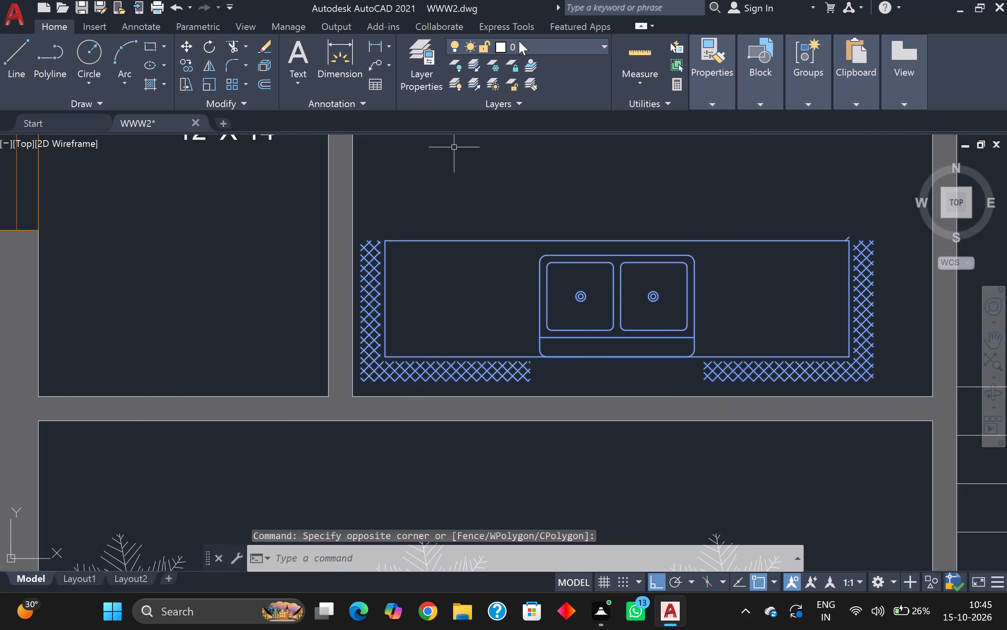
{"action": "left_click", "coordinate": [573, 45]}
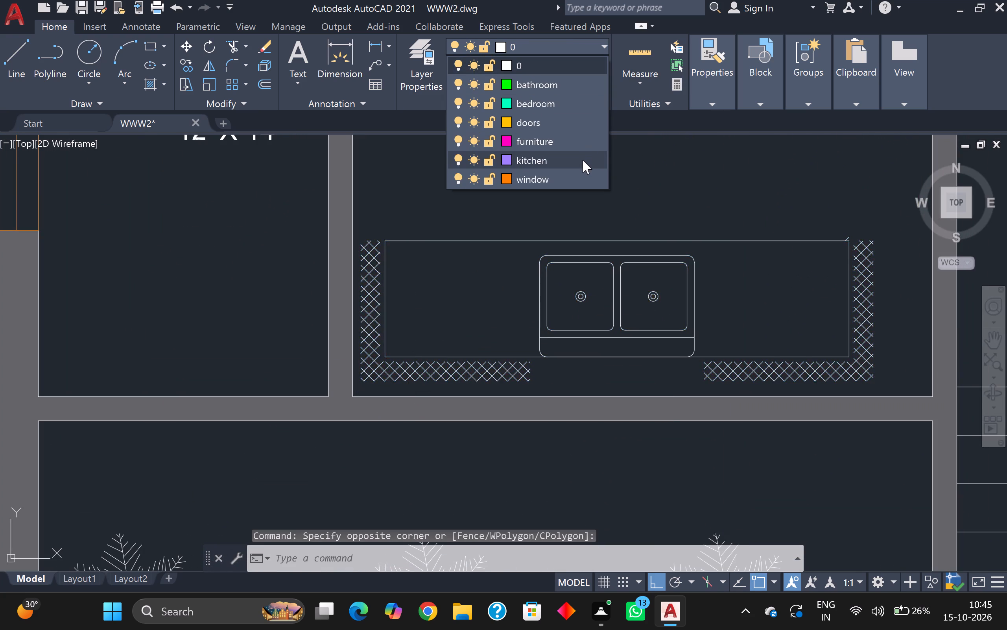
{"action": "left_click", "coordinate": [583, 160]}
{"action": "key", "text": "Escape"}
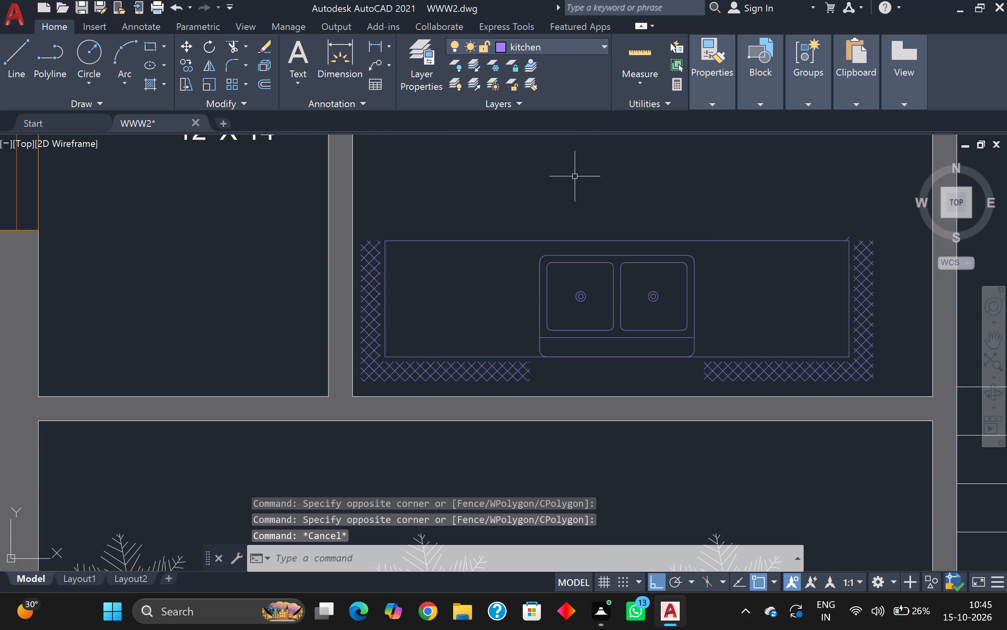
Assign the three living room sofas, coffee table, dining table set and the small sofa in the northwest bedroom to the furniture layer.
{"action": "scroll", "coordinate": [574, 182], "scroll_direction": "down", "scroll_amount": 2}
{"action": "middle_click_drag", "start_coordinate": [574, 190], "coordinate": [440, 322]}
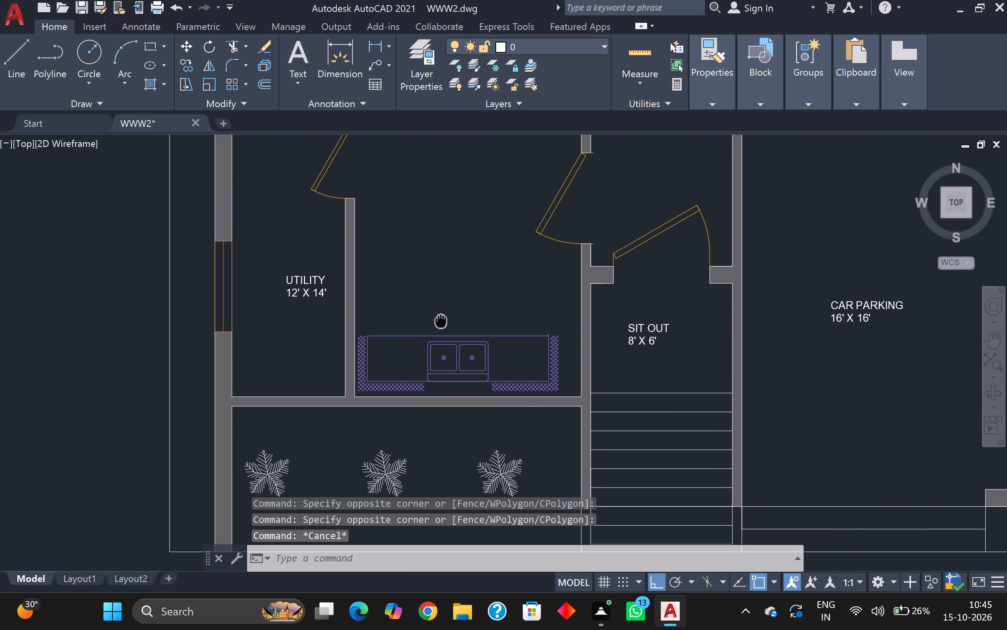
{"action": "middle_click_drag", "start_coordinate": [440, 322], "coordinate": [440, 322]}
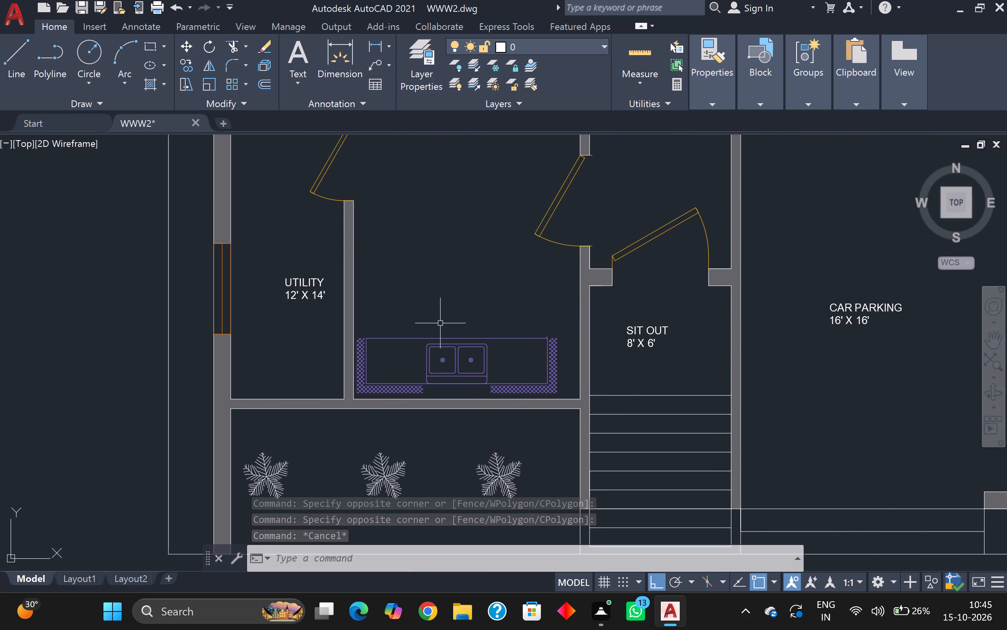
{"action": "scroll", "coordinate": [446, 322], "scroll_direction": "down", "scroll_amount": 1}
{"action": "middle_click_drag", "start_coordinate": [450, 320], "coordinate": [379, 465]}
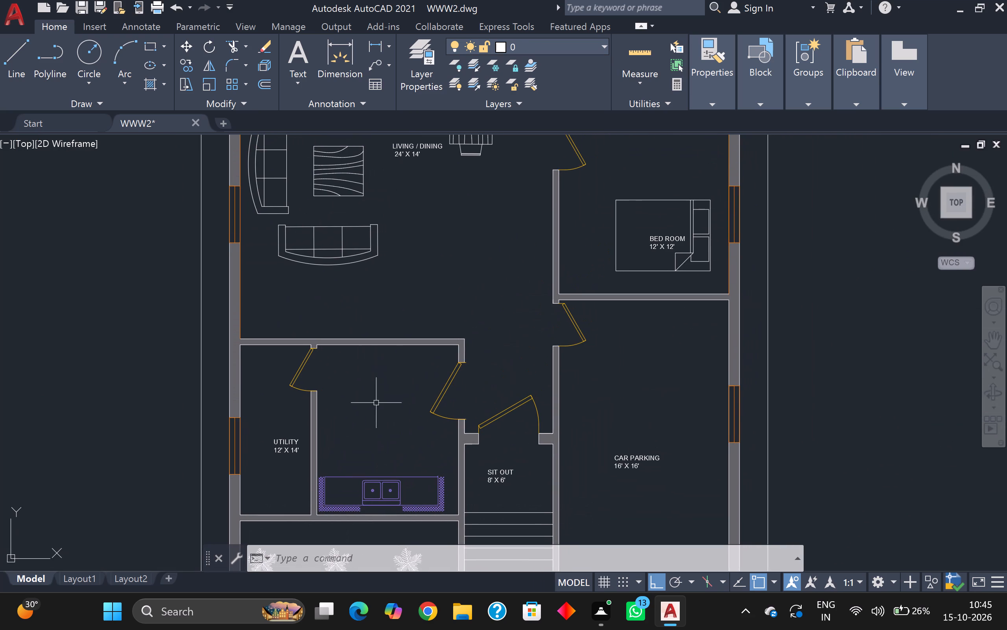
{"action": "middle_click_drag", "start_coordinate": [408, 237], "coordinate": [436, 263]}
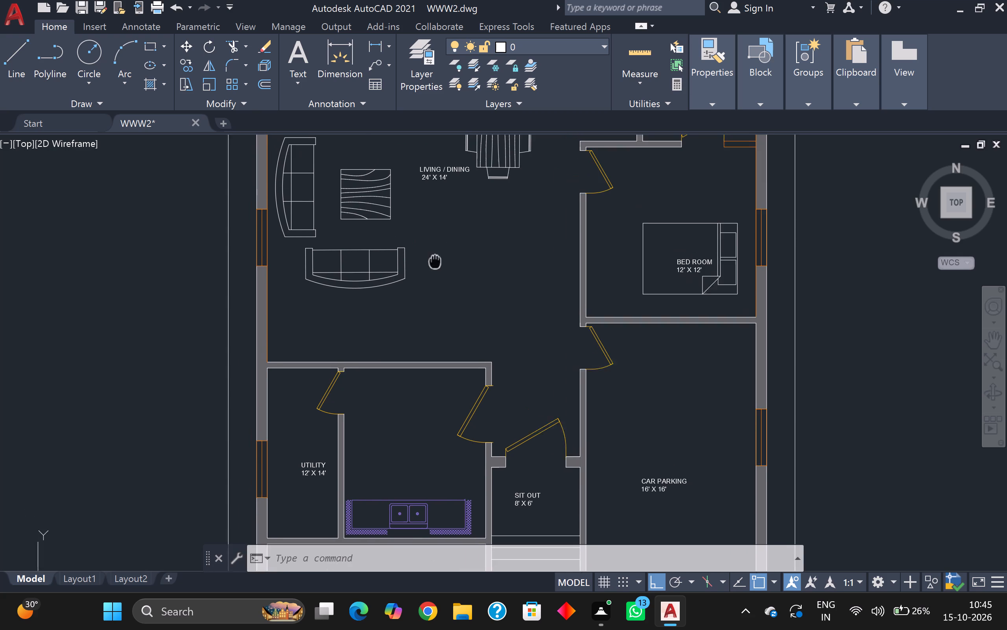
{"action": "middle_click_drag", "start_coordinate": [436, 263], "coordinate": [446, 278]}
{"action": "left_click", "coordinate": [408, 276]}
{"action": "left_click", "coordinate": [385, 223]}
{"action": "left_click", "coordinate": [324, 223]}
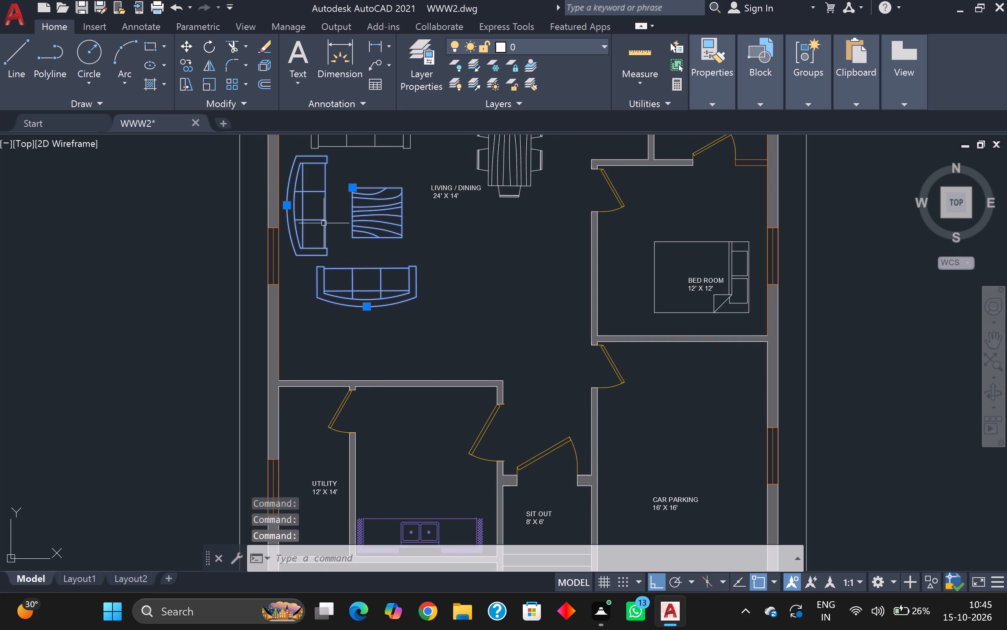
{"action": "middle_click_drag", "start_coordinate": [350, 190], "coordinate": [358, 239]}
{"action": "left_click", "coordinate": [373, 172]}
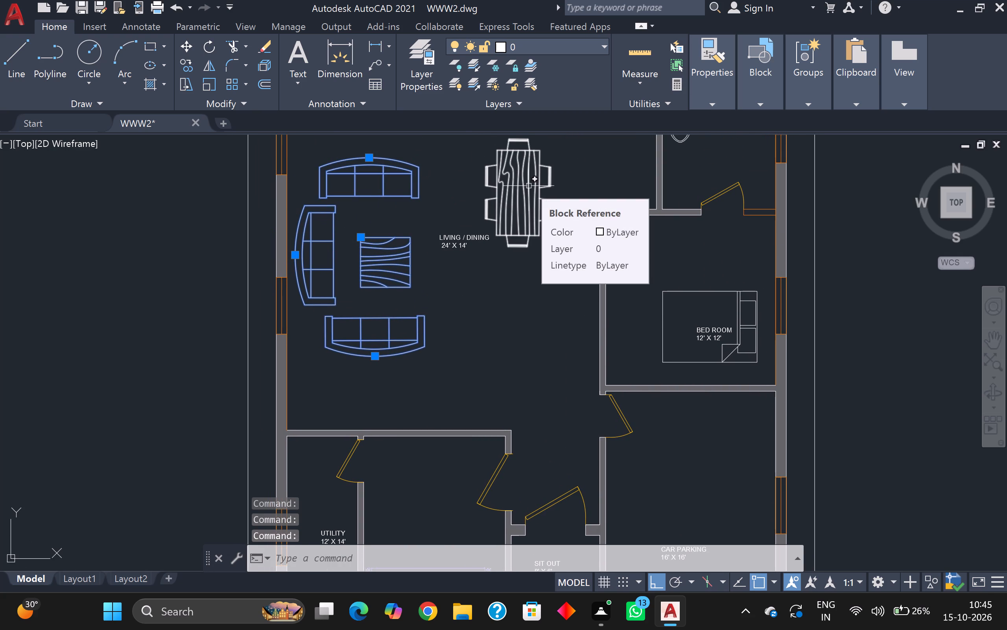
{"action": "left_click", "coordinate": [529, 186]}
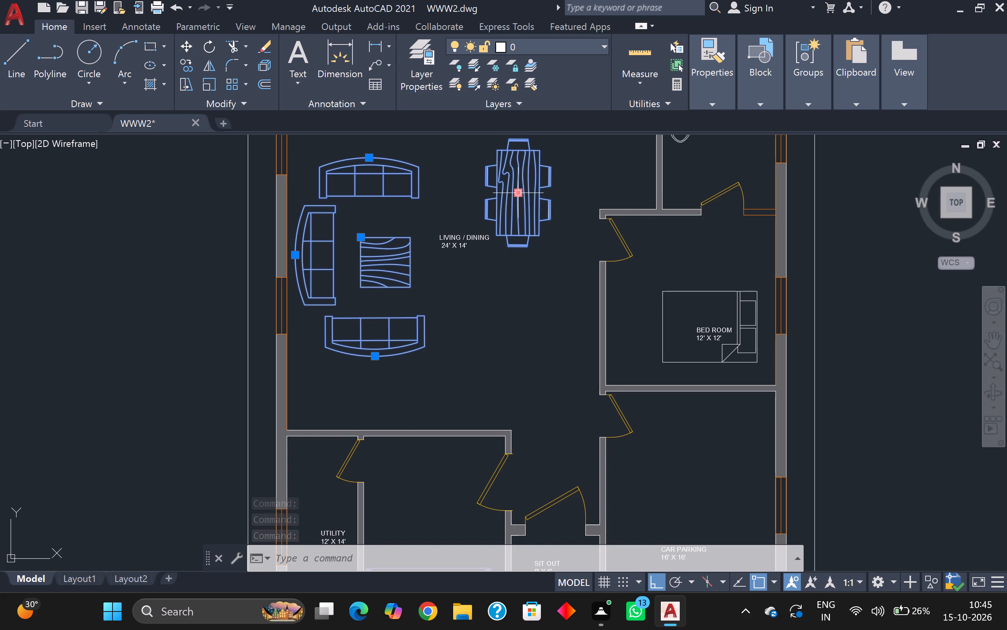
{"action": "scroll", "coordinate": [520, 212], "scroll_direction": "down", "scroll_amount": 2}
{"action": "middle_click_drag", "start_coordinate": [534, 219], "coordinate": [592, 352]}
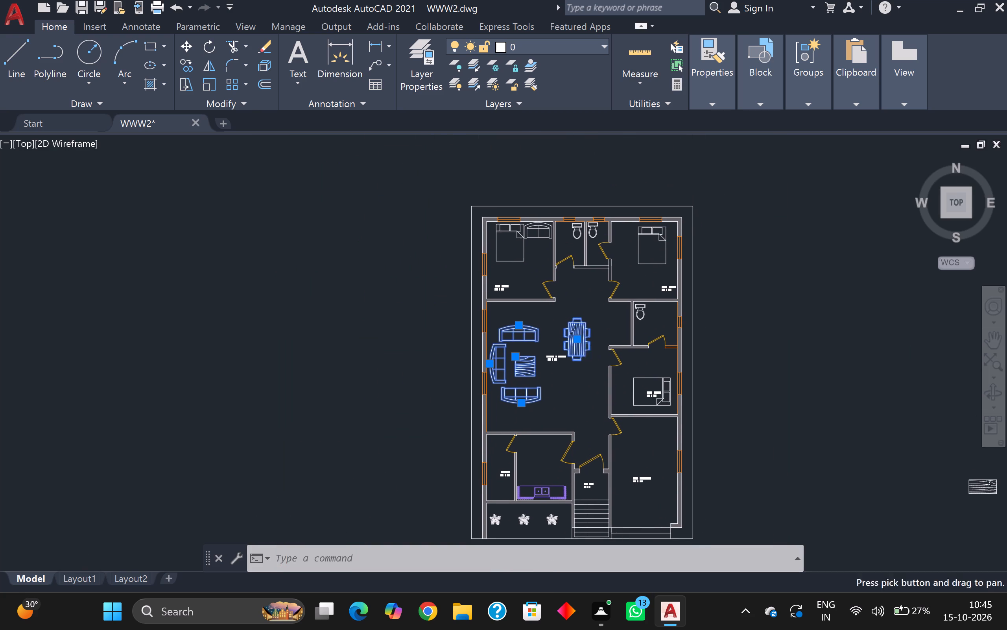
{"action": "scroll", "coordinate": [503, 241], "scroll_direction": "up", "scroll_amount": 1}
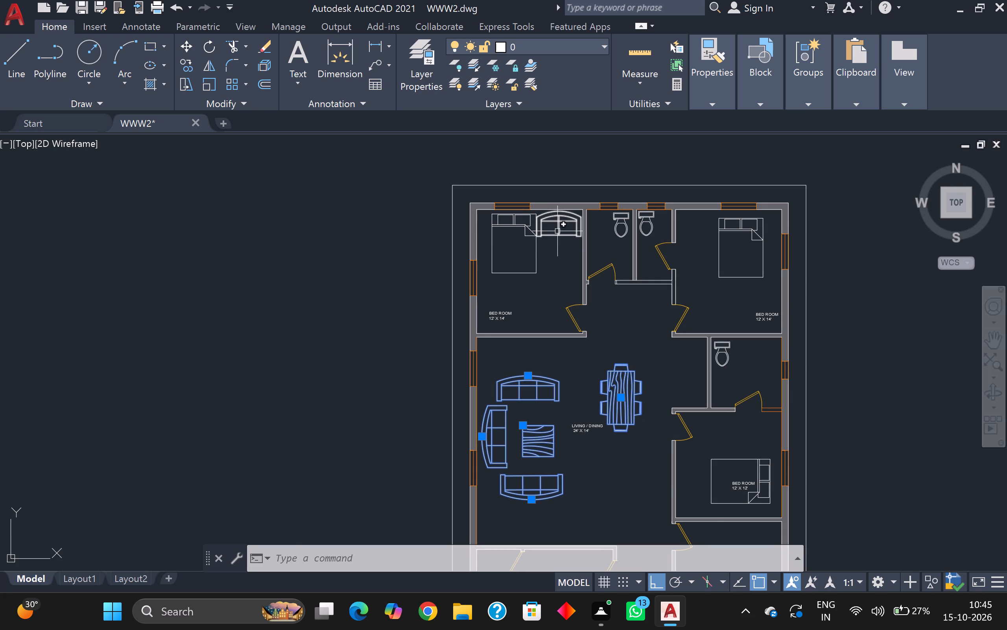
{"action": "left_click", "coordinate": [561, 232]}
{"action": "middle_click_drag", "start_coordinate": [650, 356], "coordinate": [599, 156]}
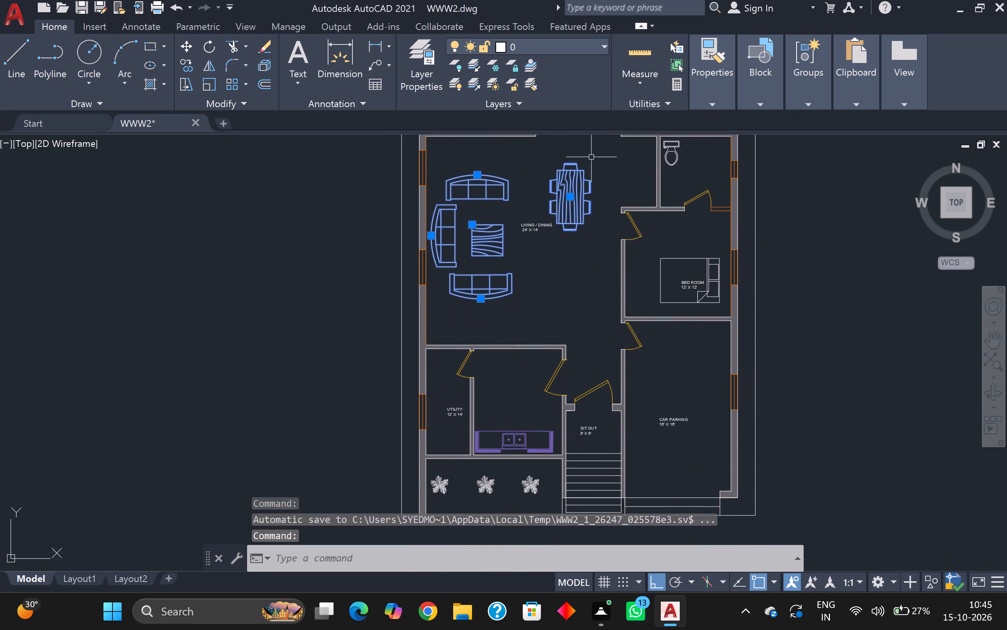
{"action": "middle_click_drag", "start_coordinate": [581, 163], "coordinate": [553, 351]}
{"action": "scroll", "coordinate": [573, 334], "scroll_direction": "down", "scroll_amount": 1}
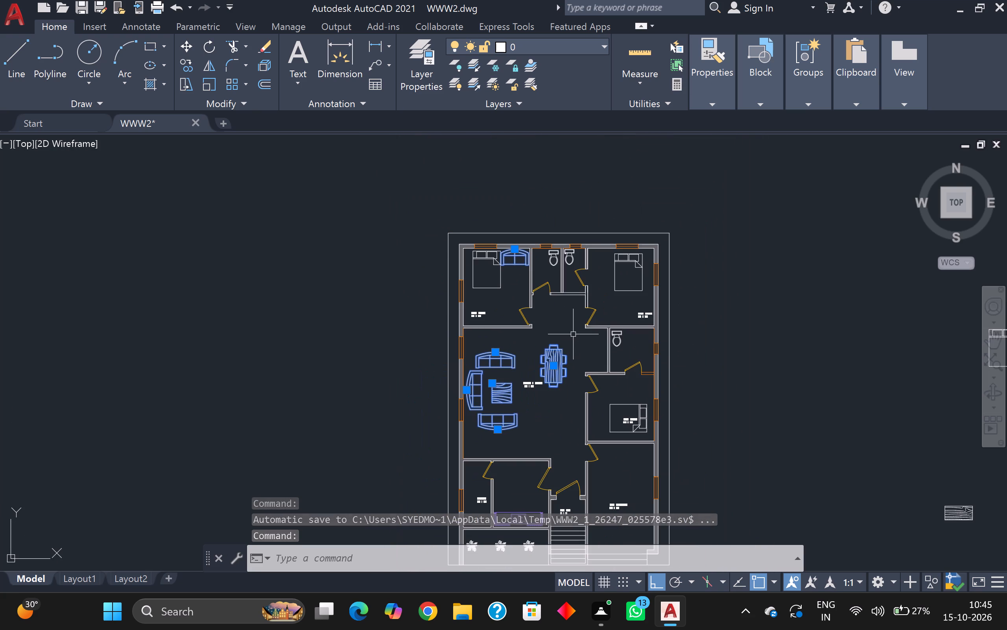
{"action": "left_click", "coordinate": [590, 42]}
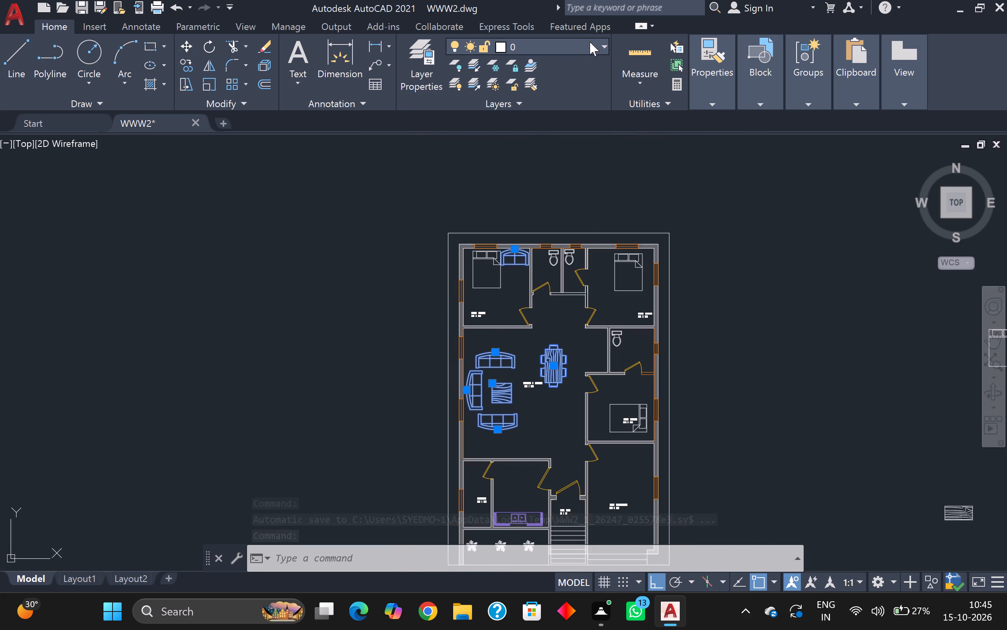
{"action": "left_click", "coordinate": [587, 138]}
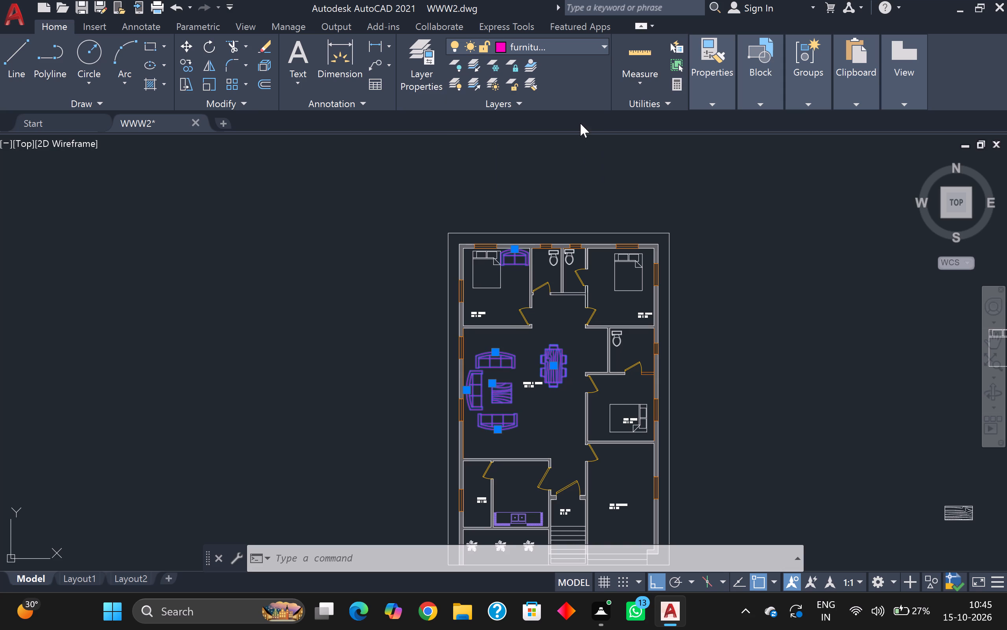
{"action": "key", "text": "Escape"}
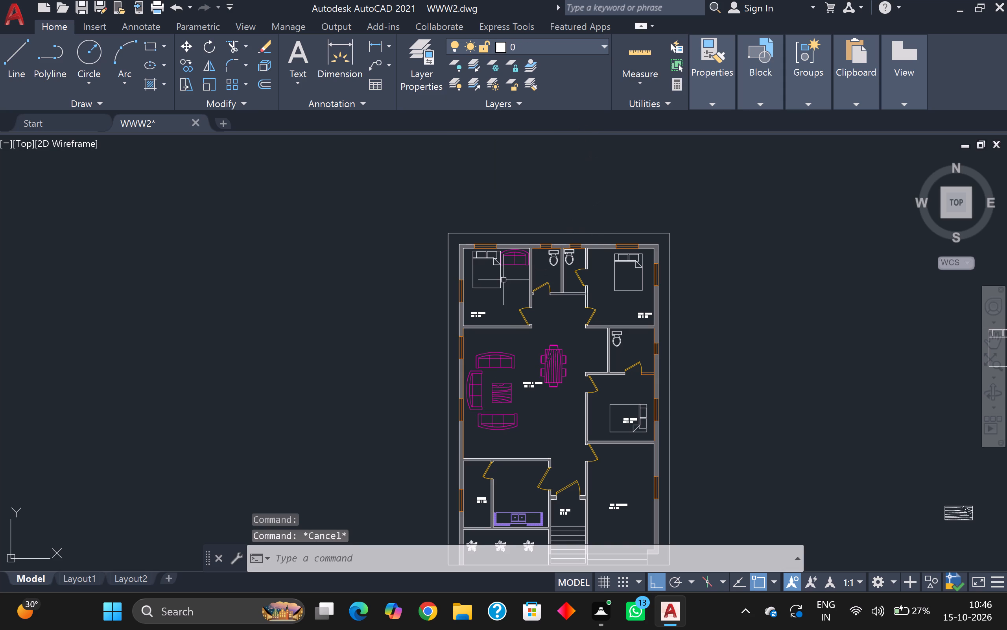
Assign the three queen bed blocks in the bedrooms to the bathroom layer.
{"action": "left_click", "coordinate": [502, 282]}
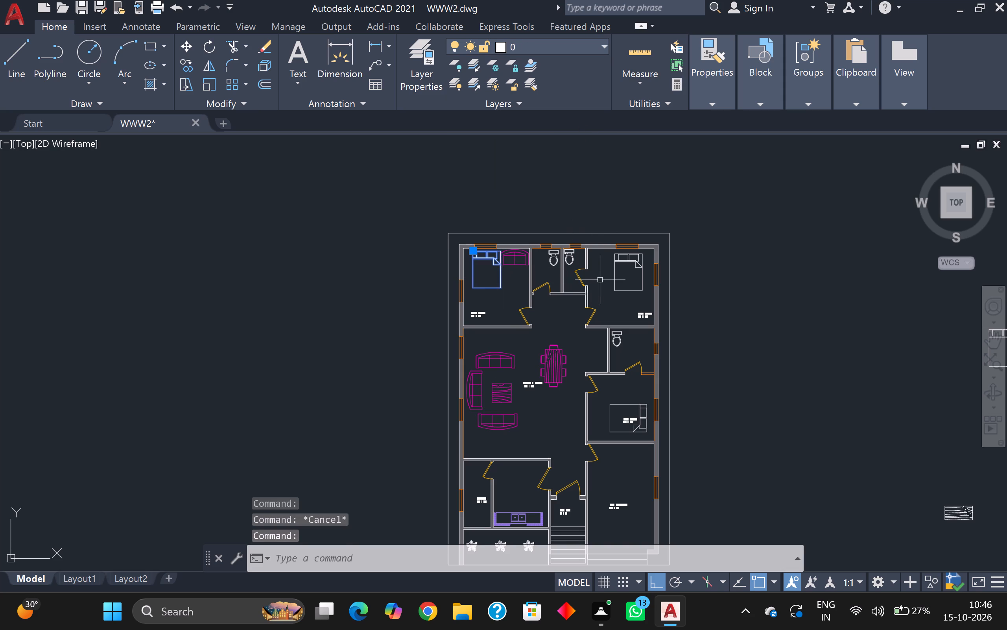
{"action": "left_click", "coordinate": [620, 291]}
{"action": "left_click", "coordinate": [629, 409]}
{"action": "double_click", "coordinate": [629, 405]}
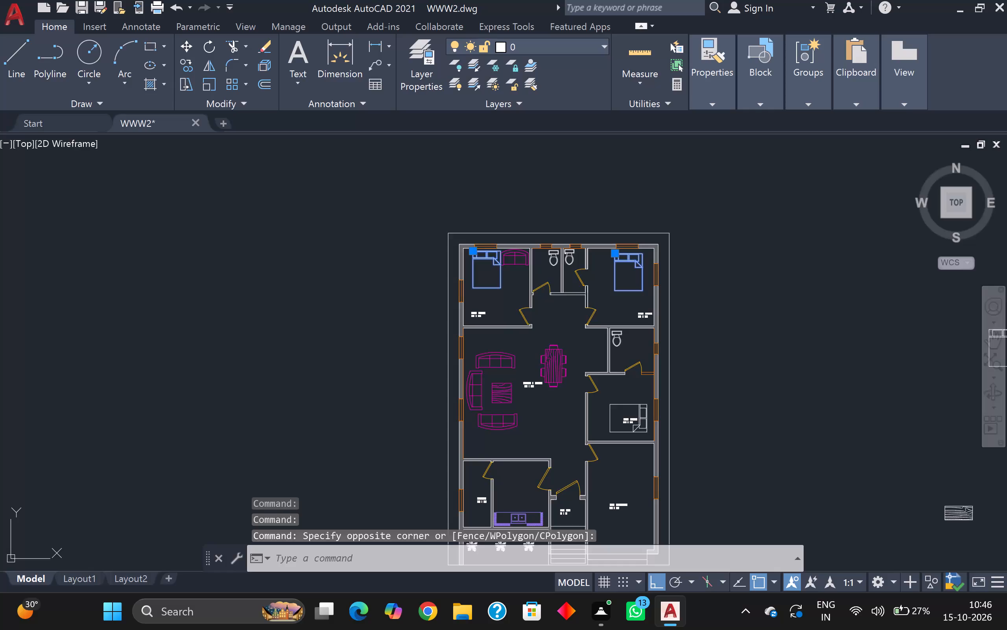
{"action": "left_click", "coordinate": [633, 404]}
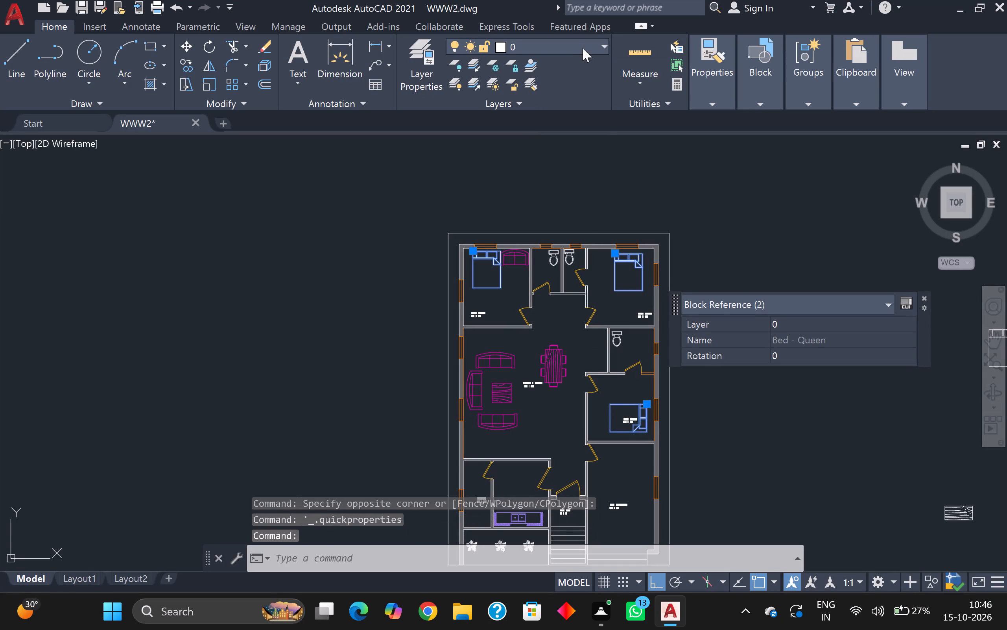
{"action": "left_click", "coordinate": [581, 48]}
{"action": "left_click", "coordinate": [556, 84]}
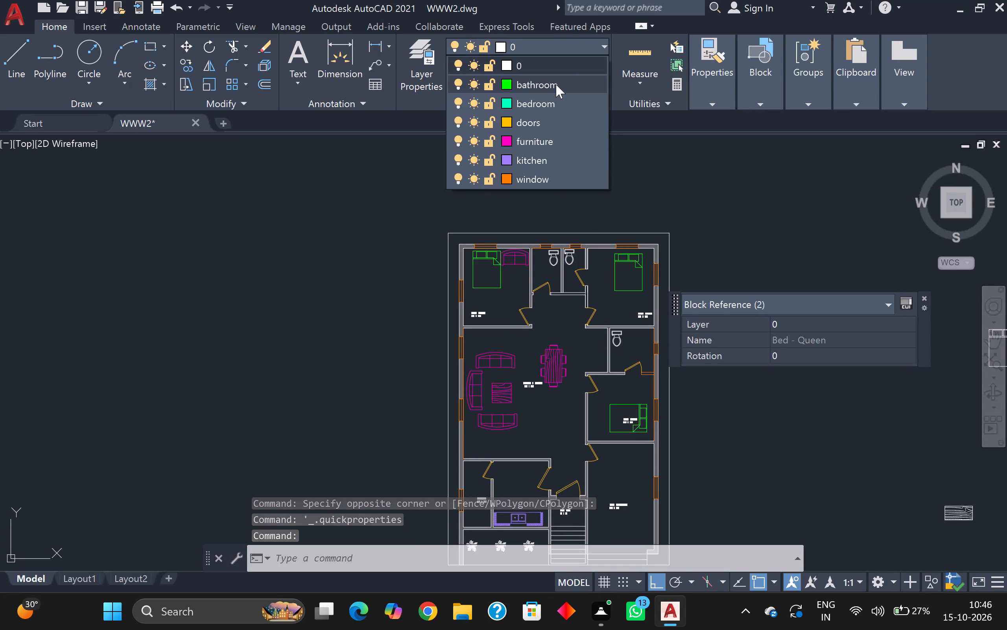
Assign the toilets in the two northern bathrooms and the eastern bathroom to the bedroom layer.
{"action": "left_click", "coordinate": [573, 45]}
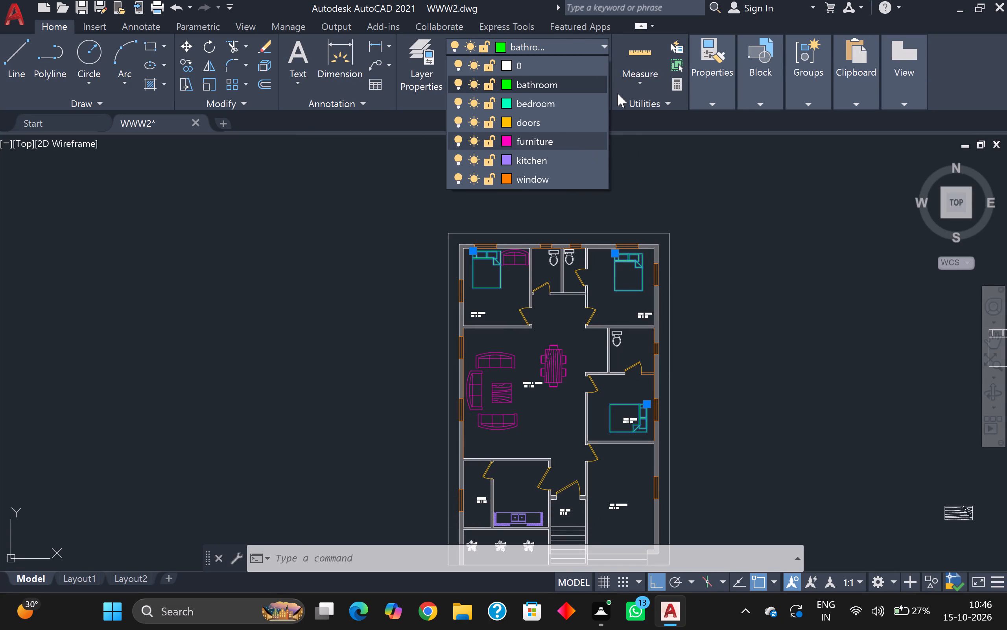
{"action": "key", "text": "Escape"}
{"action": "key", "text": "Escape"}
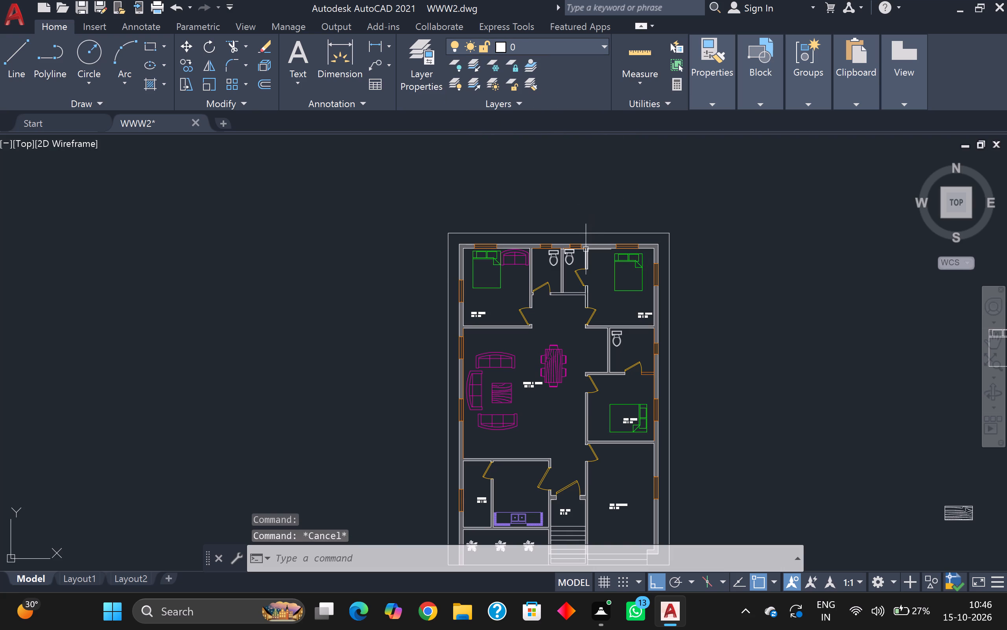
{"action": "scroll", "coordinate": [588, 238], "scroll_direction": "up", "scroll_amount": 2}
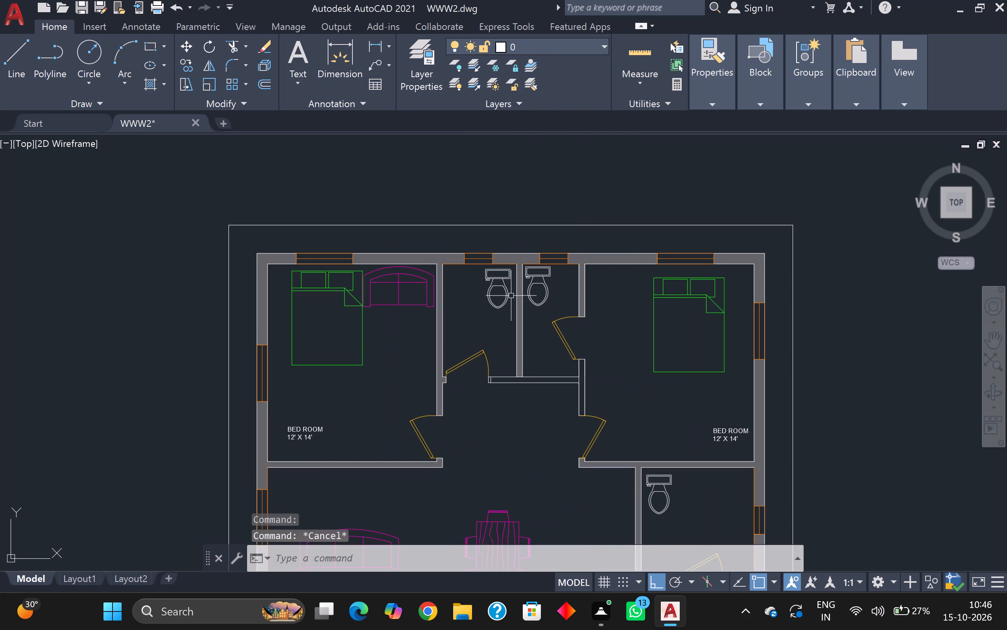
{"action": "left_click", "coordinate": [507, 295]}
{"action": "left_click", "coordinate": [535, 296]}
{"action": "left_click", "coordinate": [535, 296]}
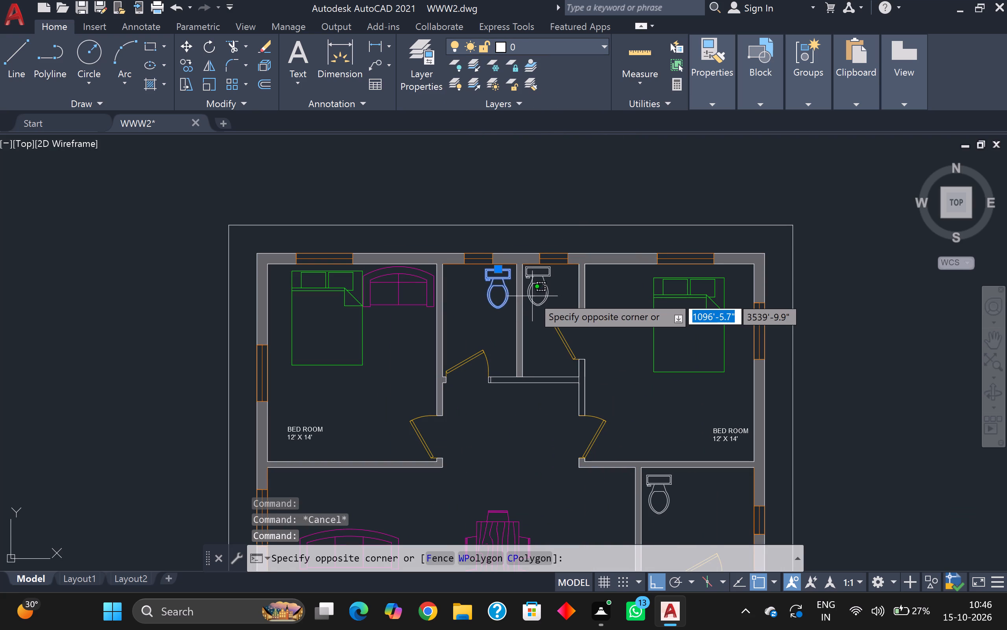
{"action": "left_click", "coordinate": [531, 295]}
{"action": "left_click", "coordinate": [529, 285]}
{"action": "scroll", "coordinate": [539, 289], "scroll_direction": "down", "scroll_amount": 1}
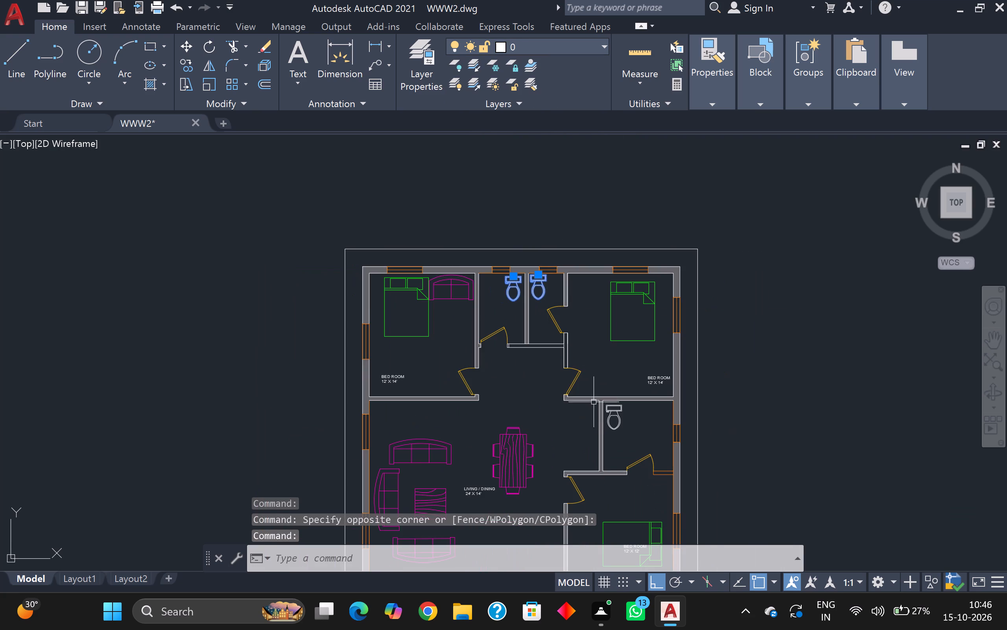
{"action": "scroll", "coordinate": [631, 432], "scroll_direction": "up", "scroll_amount": 1}
{"action": "left_click", "coordinate": [614, 407]}
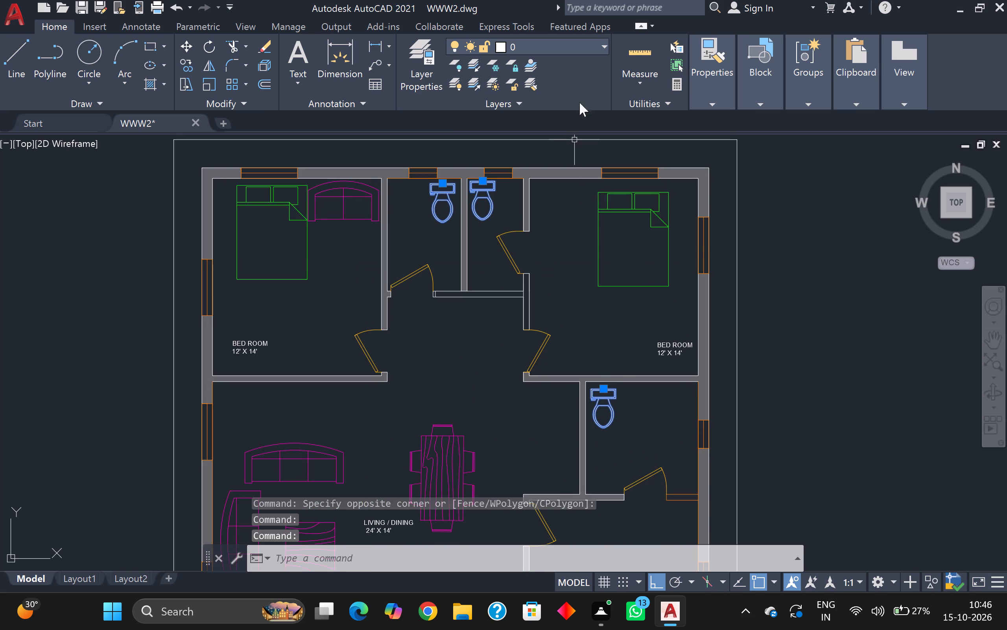
{"action": "left_click", "coordinate": [594, 41]}
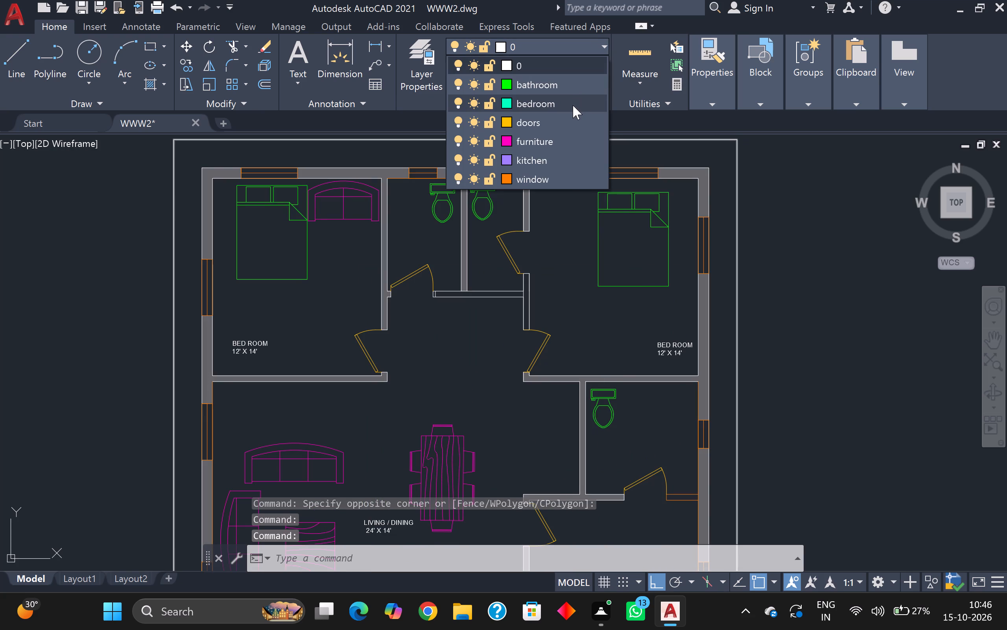
{"action": "left_click", "coordinate": [573, 105]}
{"action": "scroll", "coordinate": [702, 301], "scroll_direction": "down", "scroll_amount": 1}
{"action": "scroll", "coordinate": [741, 310], "scroll_direction": "down", "scroll_amount": 1}
{"action": "middle_click_drag", "start_coordinate": [743, 311], "coordinate": [721, 167]}
{"action": "key", "text": "Escape"}
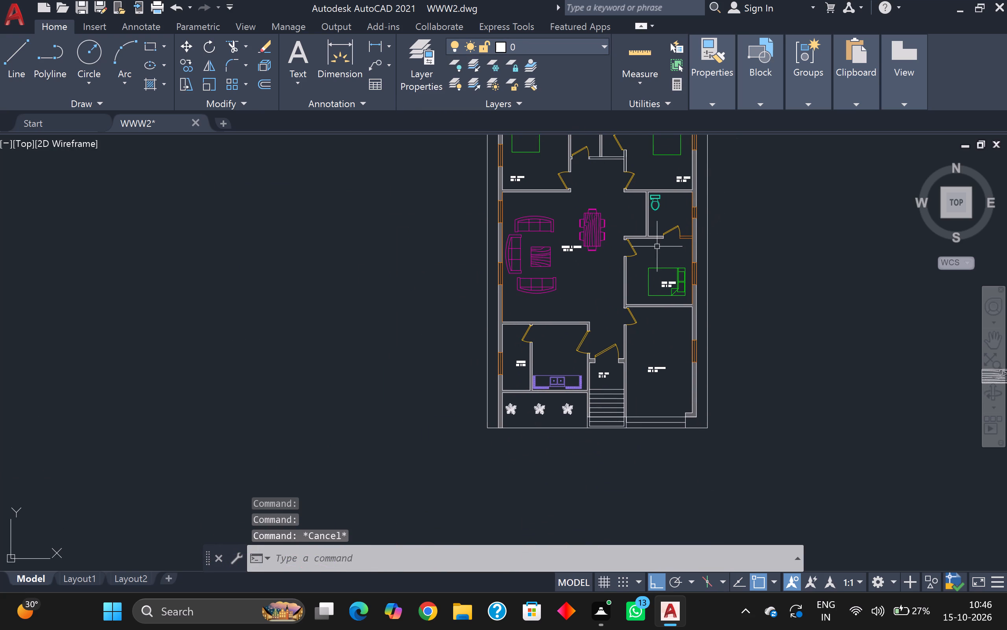
{"action": "key", "text": "Escape"}
Fill the wall south of the two northern bathrooms, its short west end and the adjoining east wall with solid hatch in colour 99,100,102.
{"action": "scroll", "coordinate": [604, 250], "scroll_direction": "up", "scroll_amount": 3}
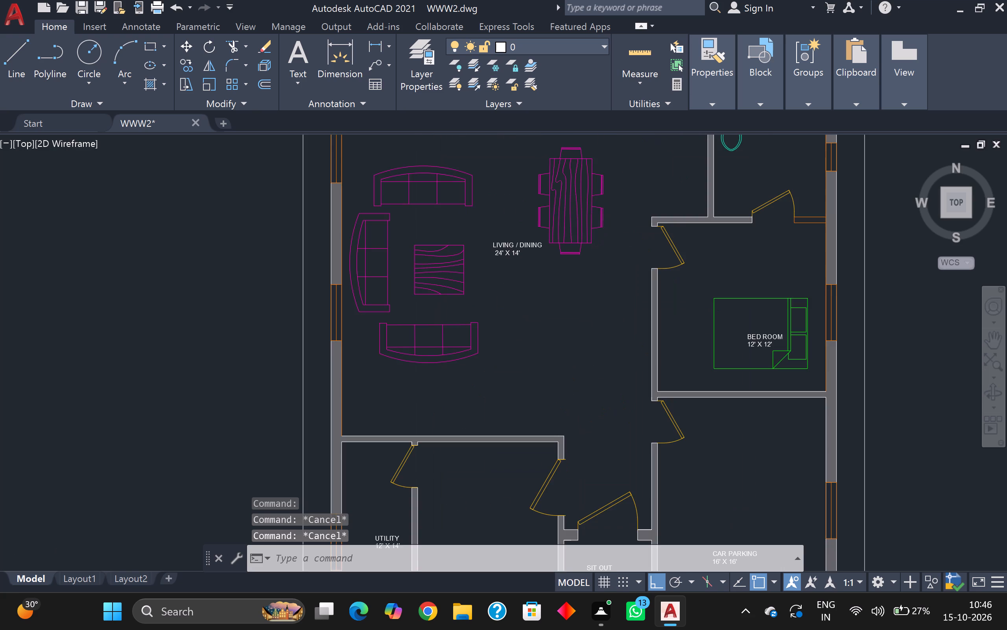
{"action": "middle_click_drag", "start_coordinate": [612, 235], "coordinate": [555, 359]}
{"action": "scroll", "coordinate": [556, 355], "scroll_direction": "down", "scroll_amount": 1}
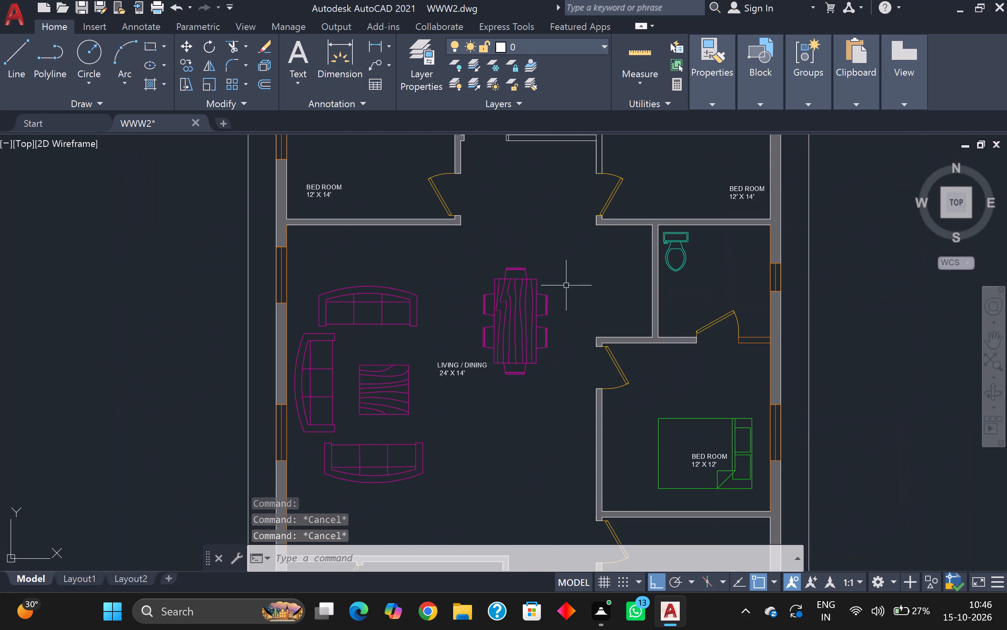
{"action": "middle_click_drag", "start_coordinate": [566, 282], "coordinate": [567, 389]}
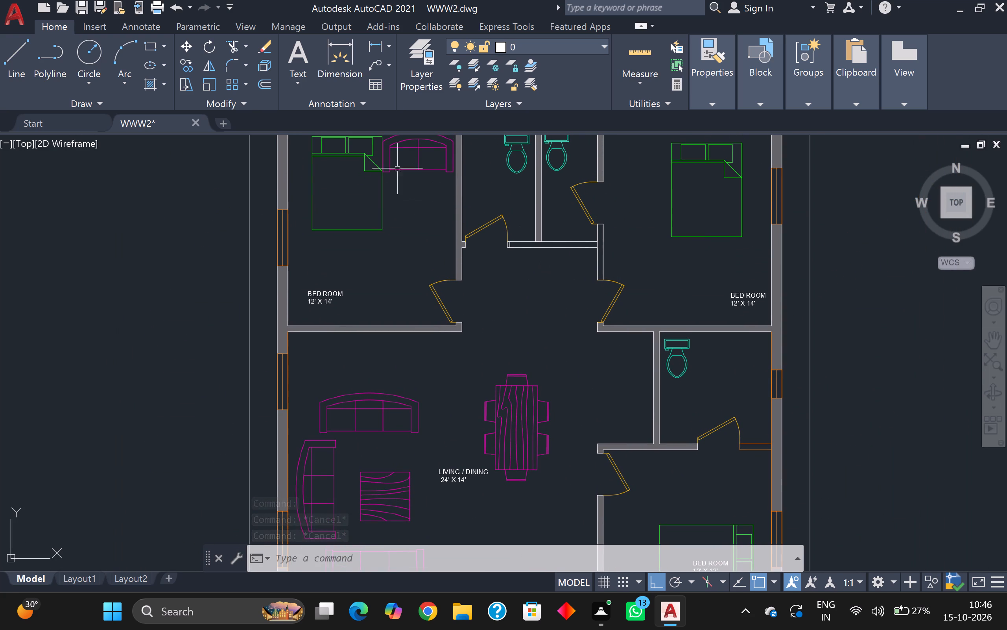
{"action": "left_click", "coordinate": [145, 83]}
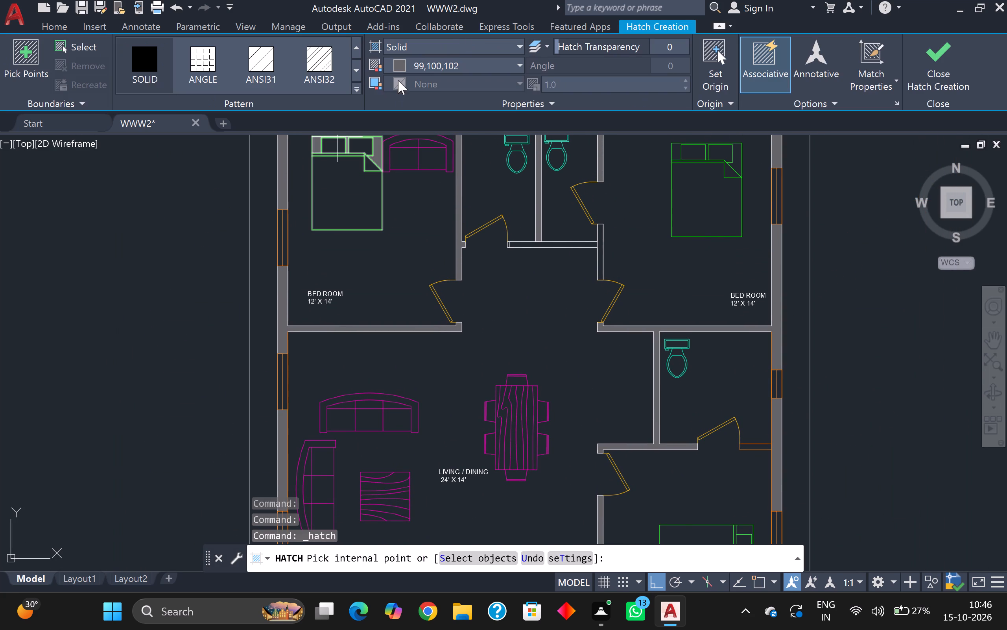
{"action": "scroll", "coordinate": [531, 252], "scroll_direction": "up", "scroll_amount": 3}
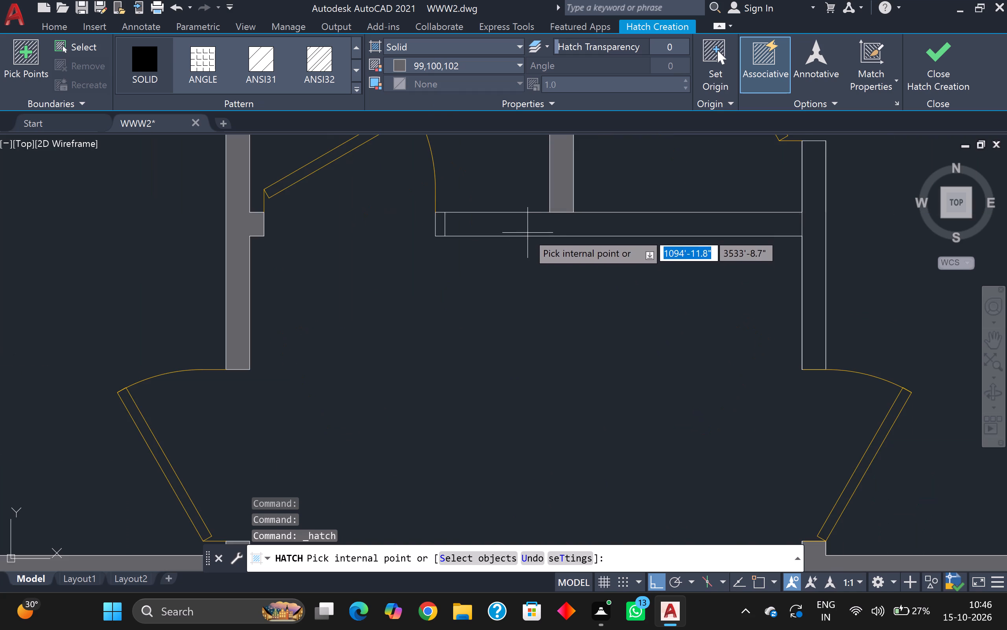
{"action": "left_click", "coordinate": [526, 230]}
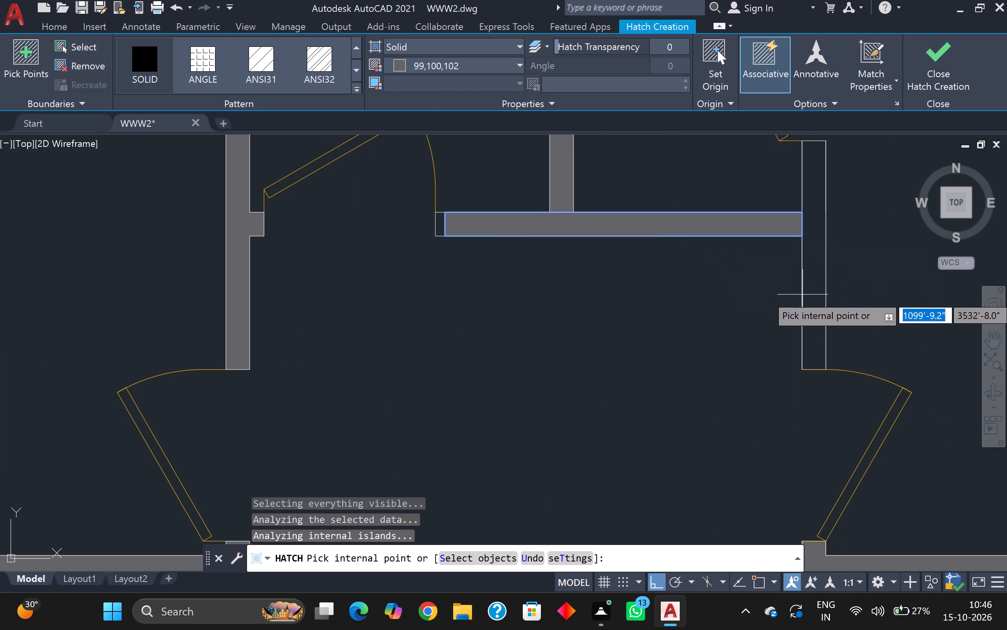
{"action": "left_click", "coordinate": [804, 293]}
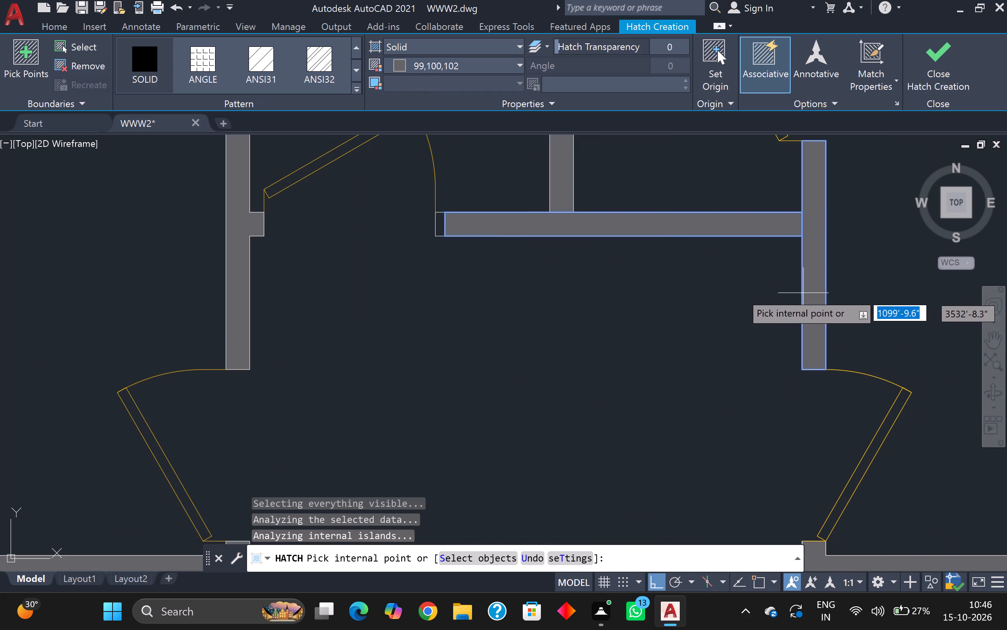
{"action": "scroll", "coordinate": [438, 242], "scroll_direction": "up", "scroll_amount": 2}
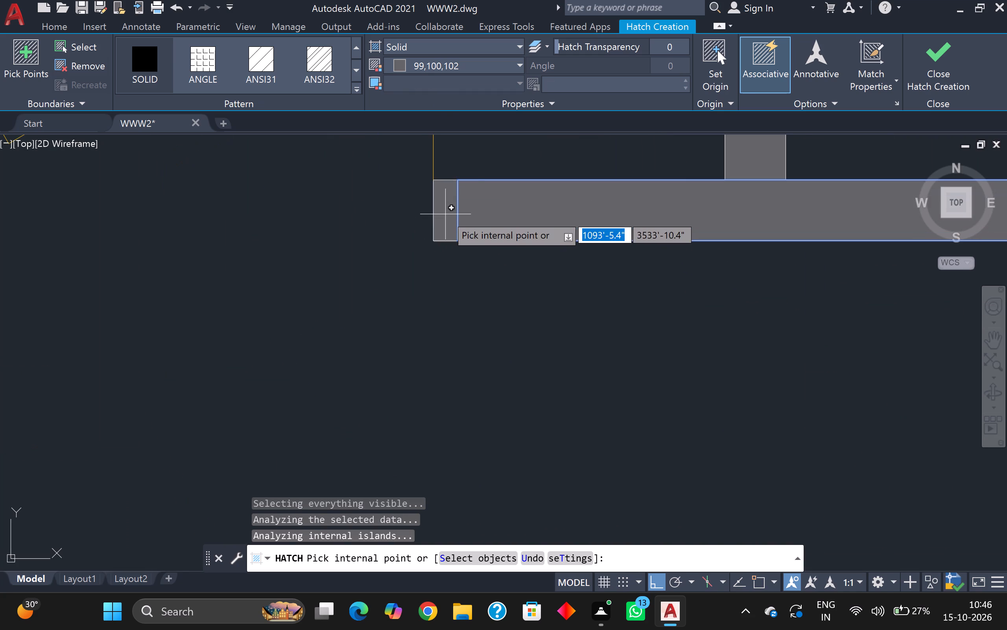
{"action": "left_click", "coordinate": [445, 214]}
{"action": "scroll", "coordinate": [463, 249], "scroll_direction": "down", "scroll_amount": 5}
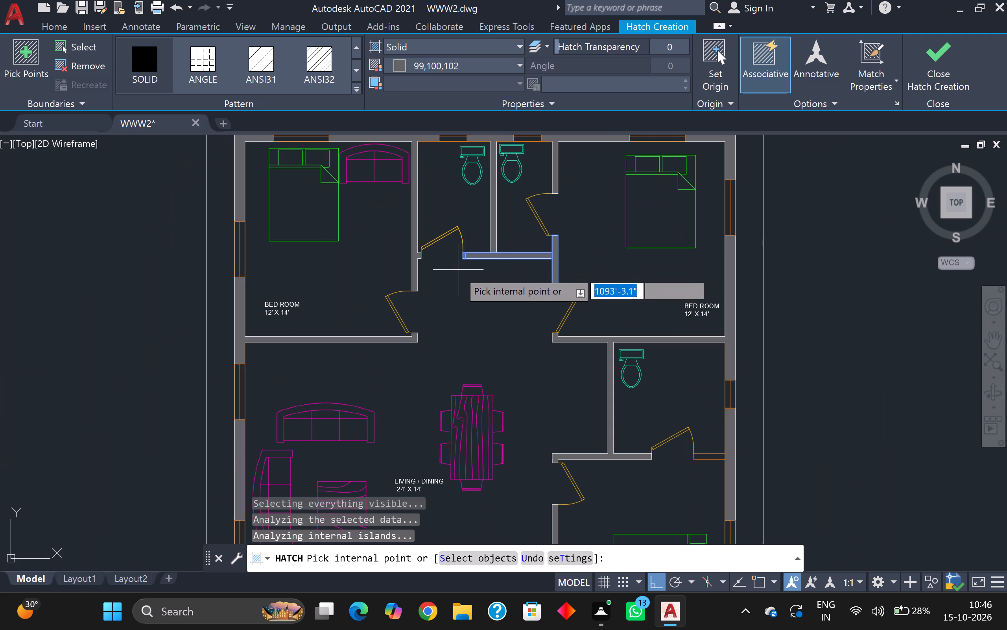
{"action": "key", "text": "Escape"}
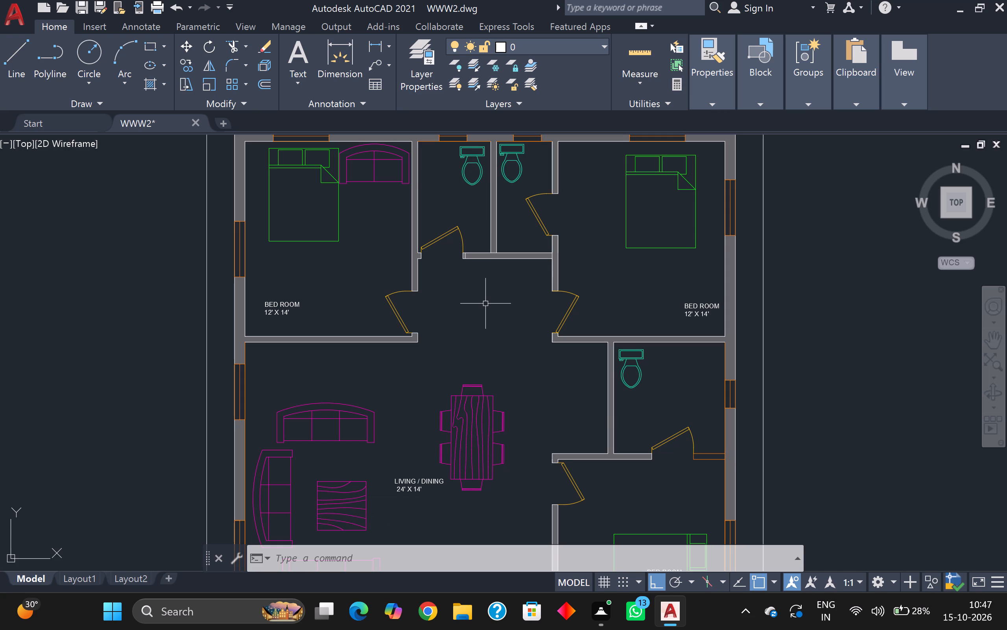
Assign the three plants in the planting area south of the utility and kitchen to the bathroom layer.
{"action": "scroll", "coordinate": [485, 303], "scroll_direction": "down", "scroll_amount": 2}
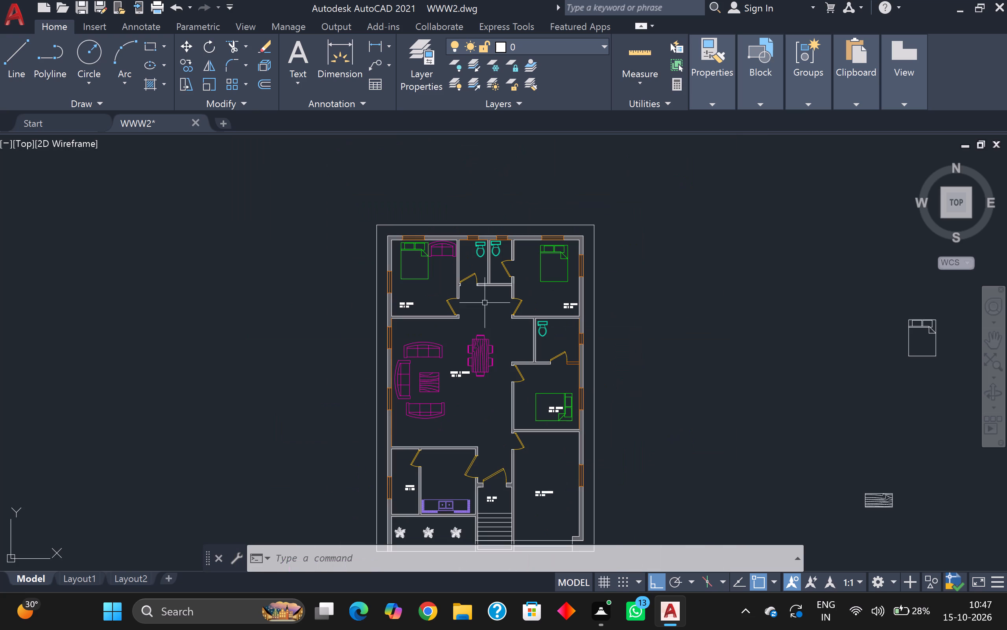
{"action": "middle_click_drag", "start_coordinate": [498, 330], "coordinate": [494, 201]}
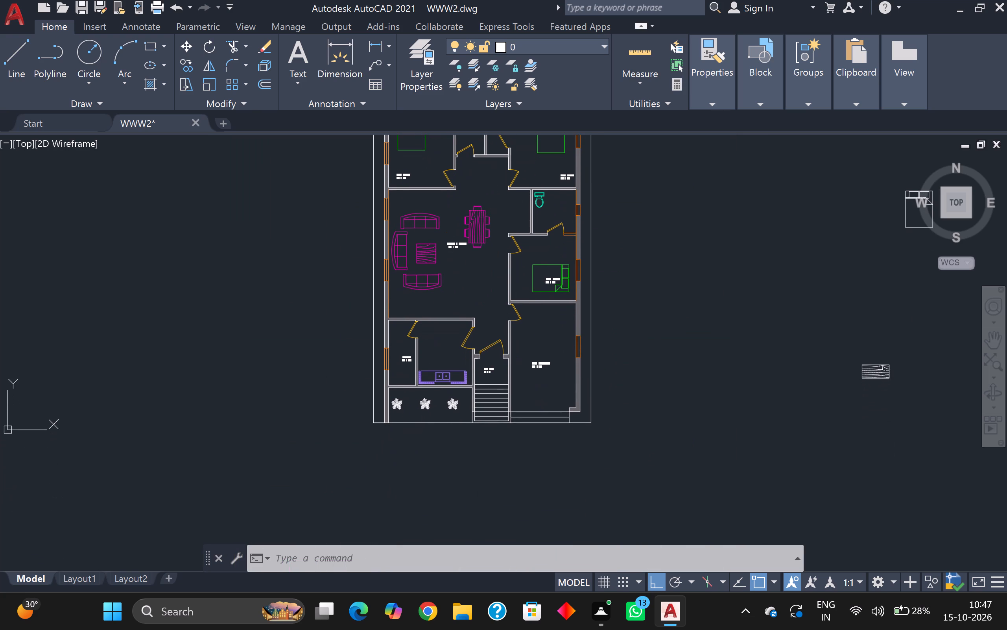
{"action": "scroll", "coordinate": [419, 401], "scroll_direction": "up", "scroll_amount": 2}
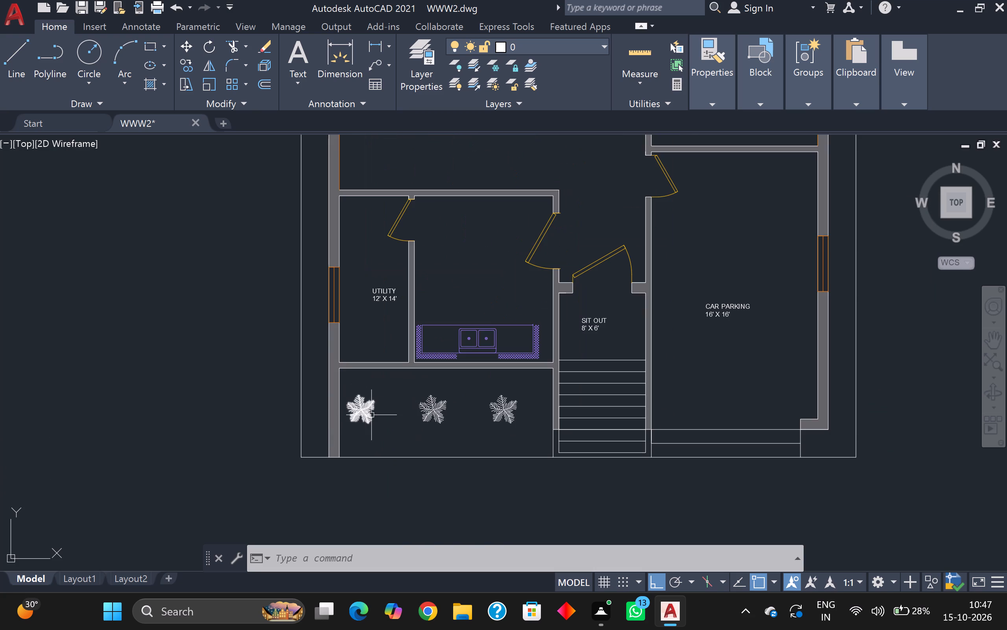
{"action": "left_click", "coordinate": [371, 415]}
{"action": "left_click", "coordinate": [440, 411]}
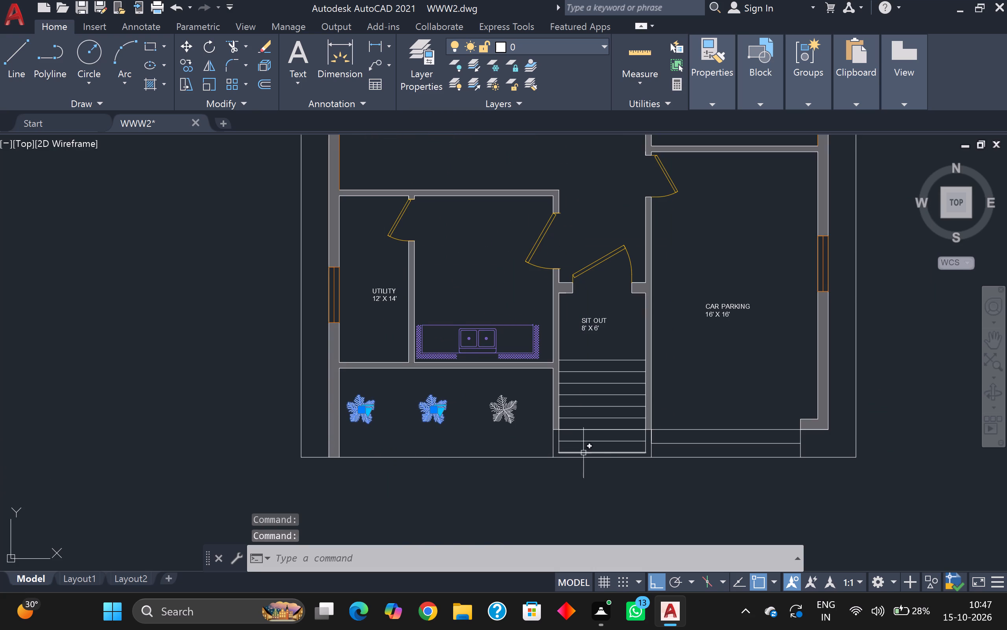
{"action": "left_click", "coordinate": [504, 409]}
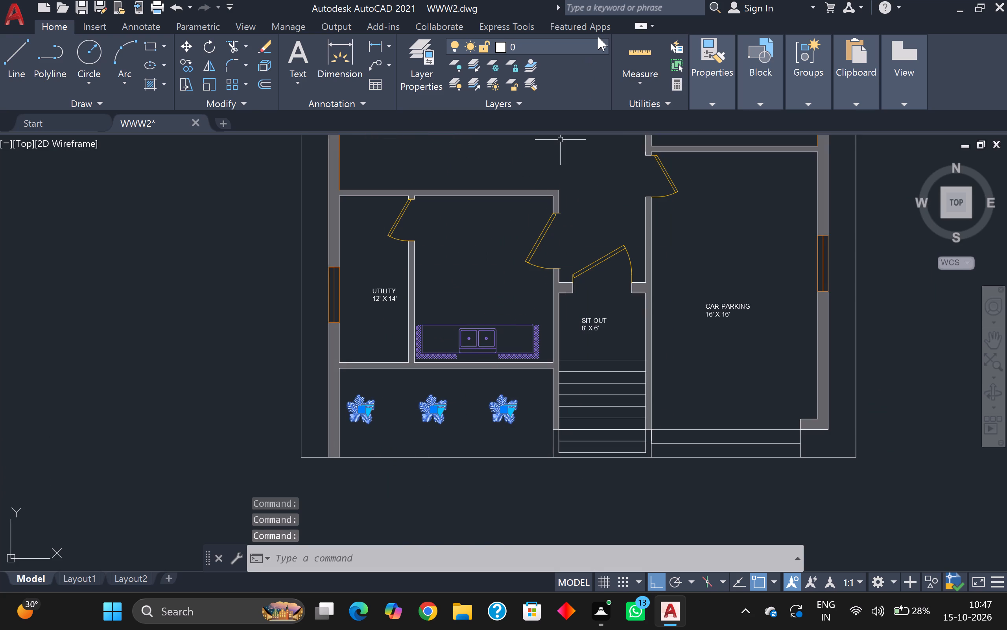
{"action": "left_click", "coordinate": [598, 36]}
{"action": "left_click", "coordinate": [598, 40]}
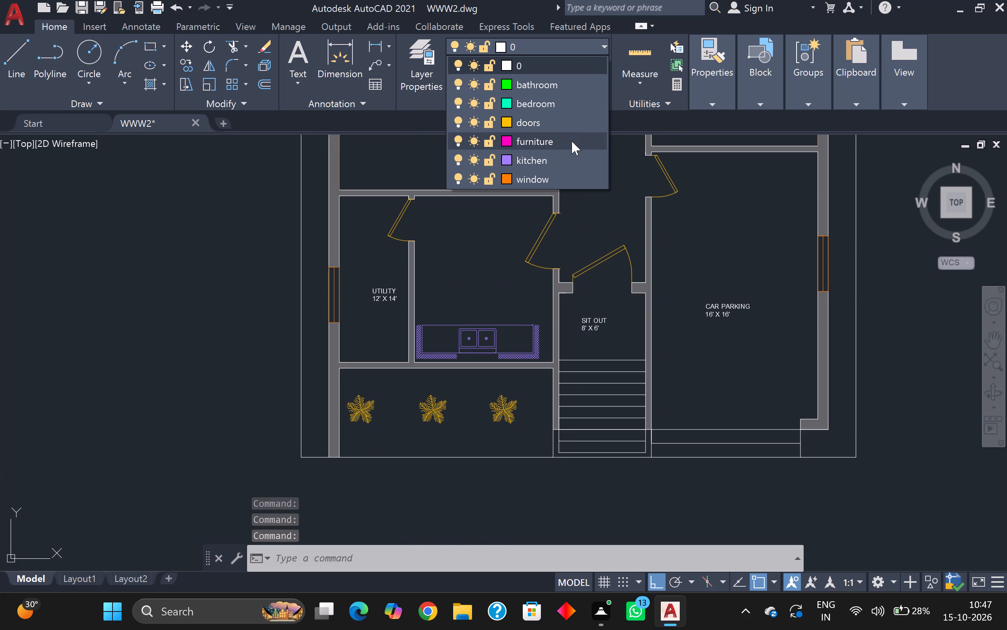
{"action": "left_click", "coordinate": [524, 90]}
{"action": "key", "text": "Escape"}
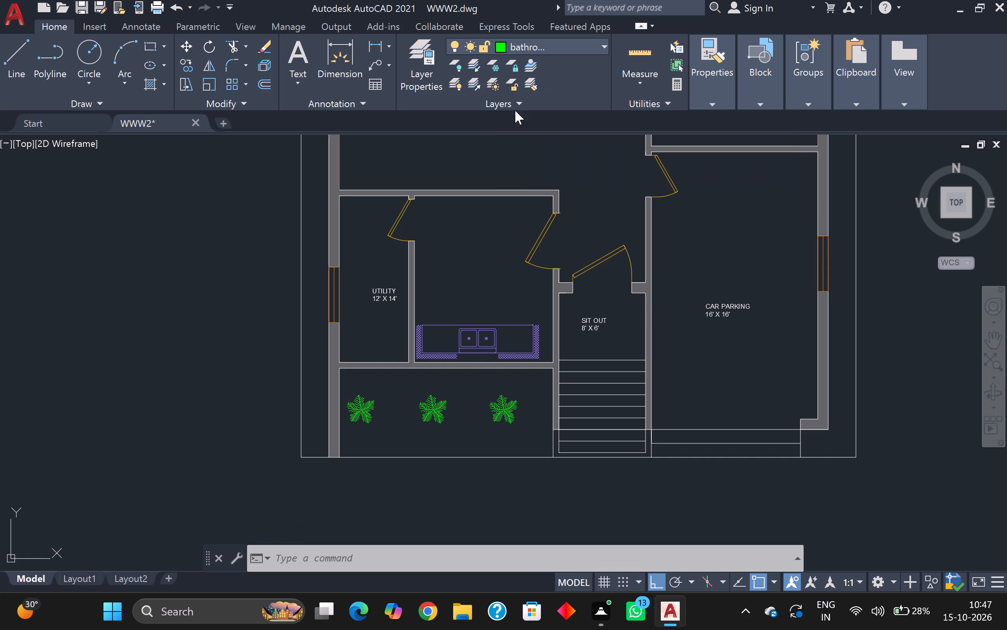
{"action": "key", "text": "Escape"}
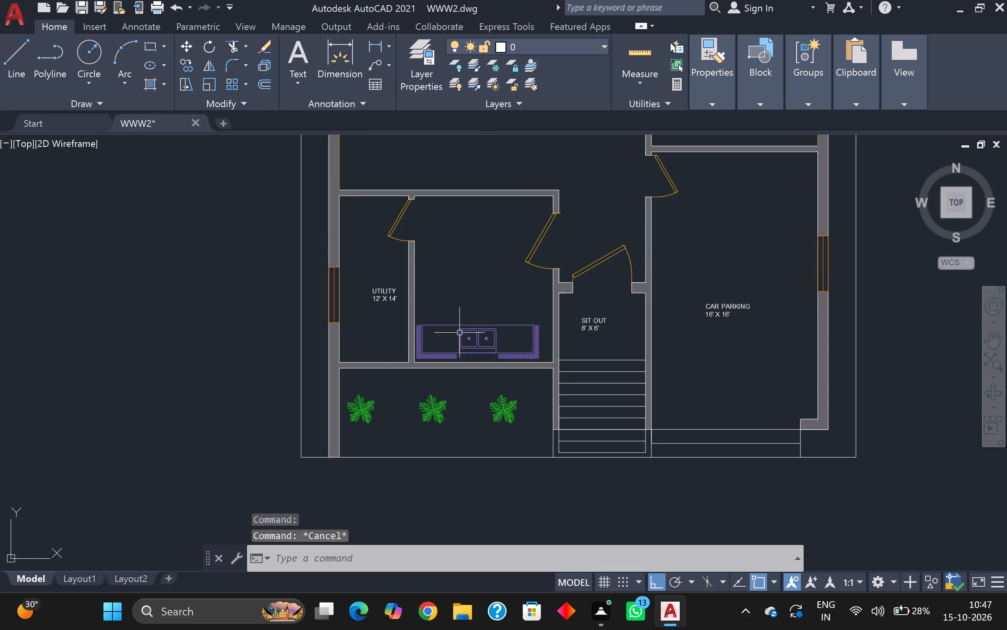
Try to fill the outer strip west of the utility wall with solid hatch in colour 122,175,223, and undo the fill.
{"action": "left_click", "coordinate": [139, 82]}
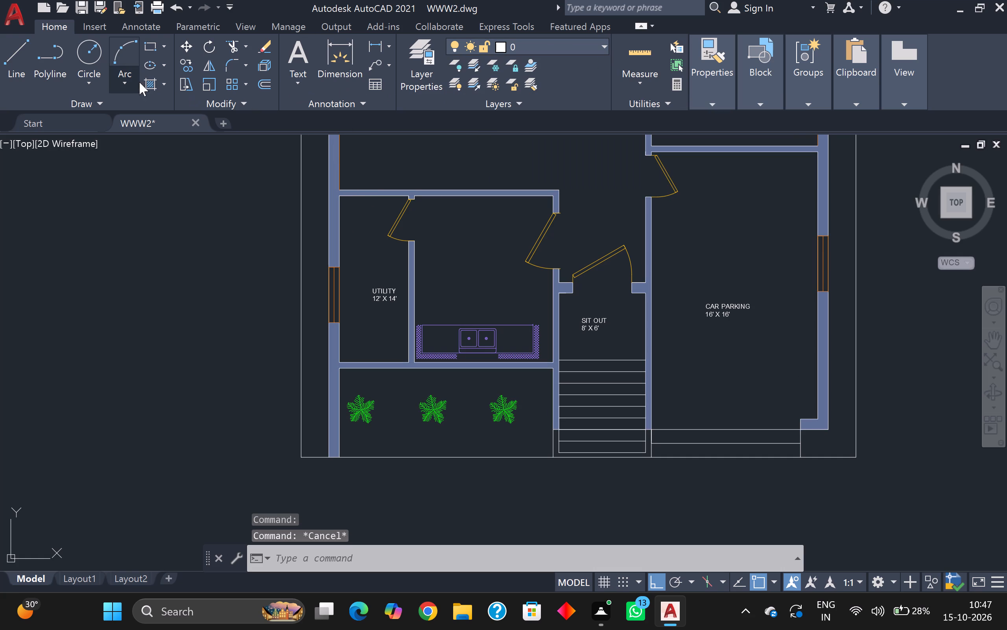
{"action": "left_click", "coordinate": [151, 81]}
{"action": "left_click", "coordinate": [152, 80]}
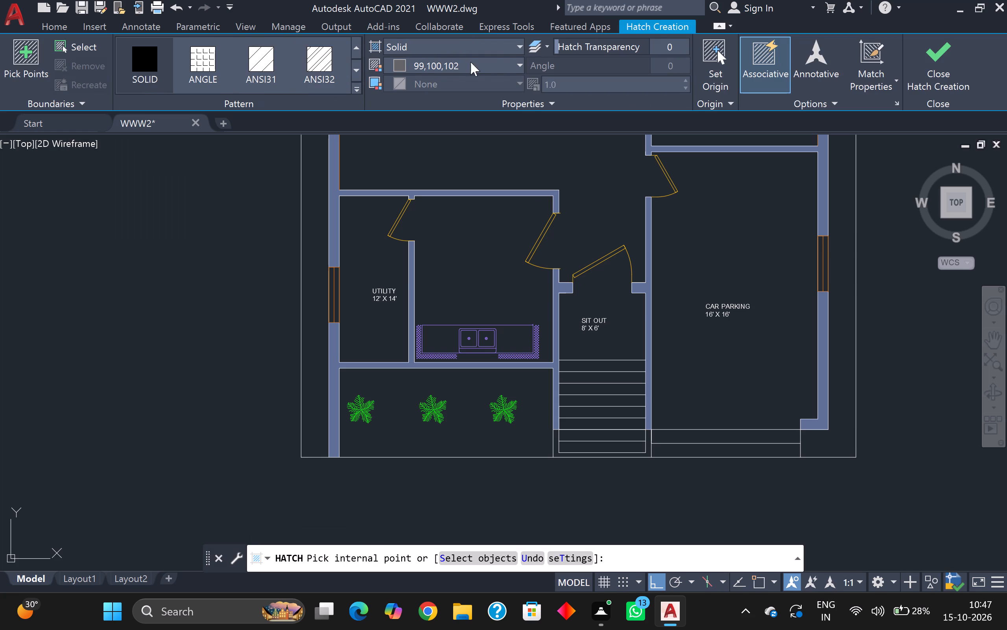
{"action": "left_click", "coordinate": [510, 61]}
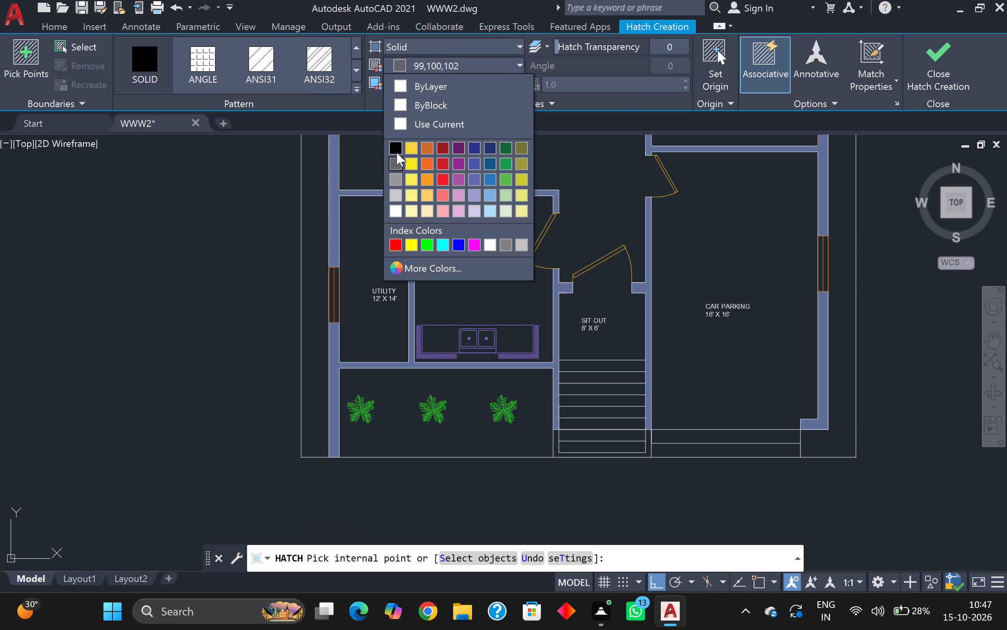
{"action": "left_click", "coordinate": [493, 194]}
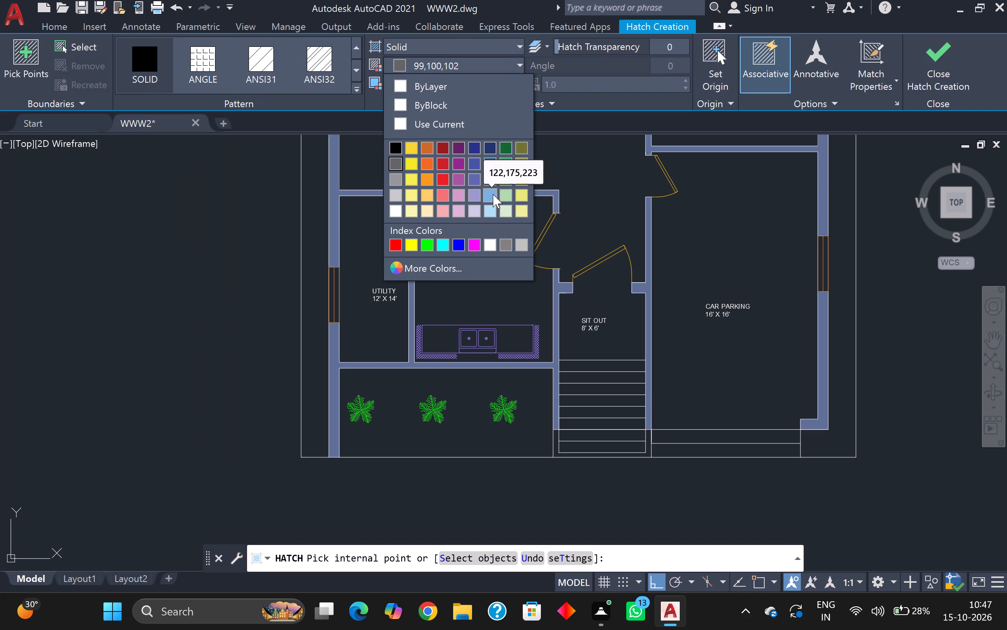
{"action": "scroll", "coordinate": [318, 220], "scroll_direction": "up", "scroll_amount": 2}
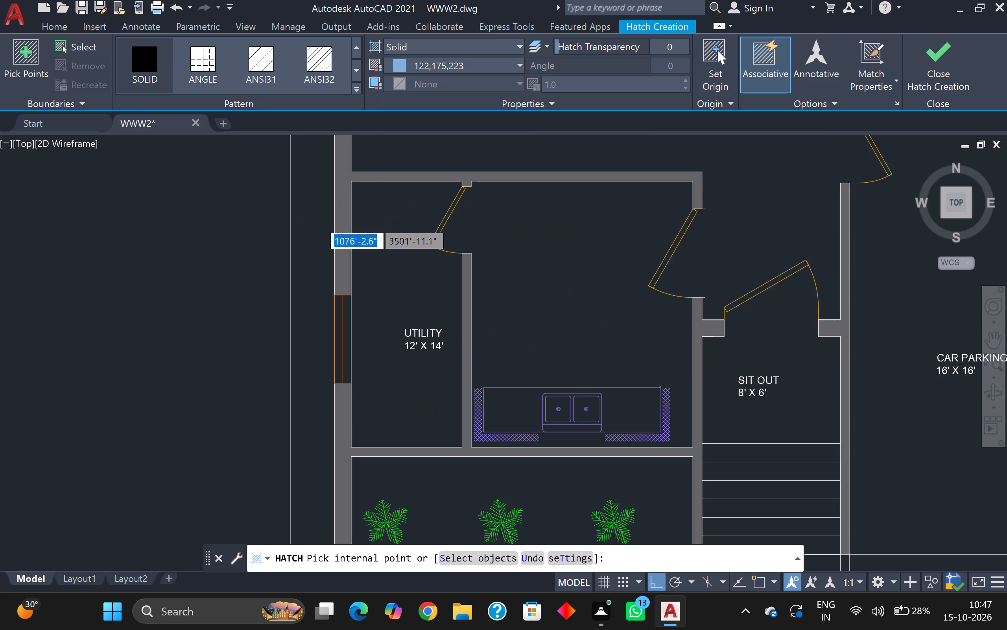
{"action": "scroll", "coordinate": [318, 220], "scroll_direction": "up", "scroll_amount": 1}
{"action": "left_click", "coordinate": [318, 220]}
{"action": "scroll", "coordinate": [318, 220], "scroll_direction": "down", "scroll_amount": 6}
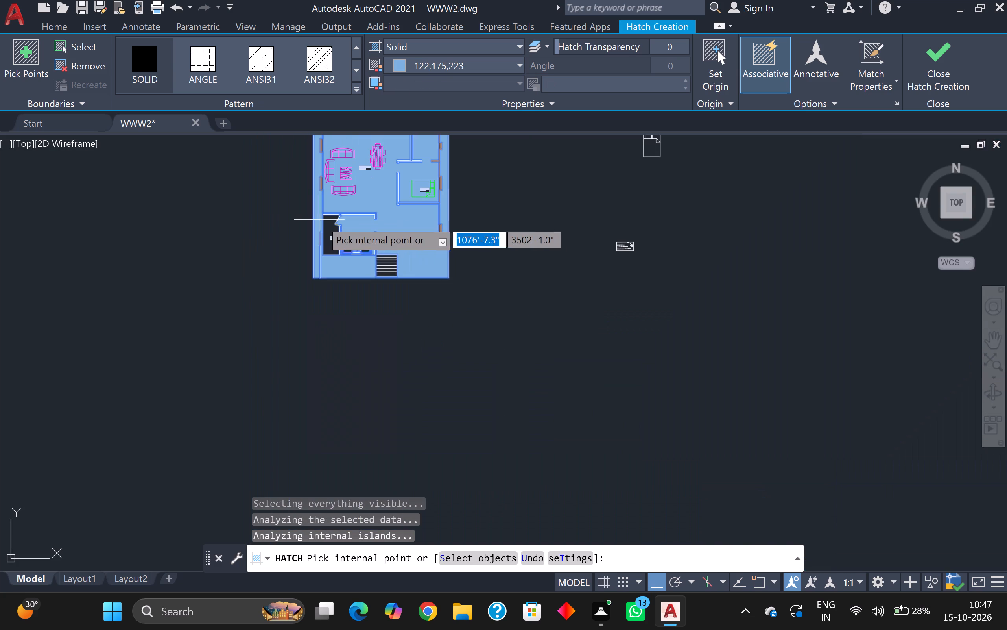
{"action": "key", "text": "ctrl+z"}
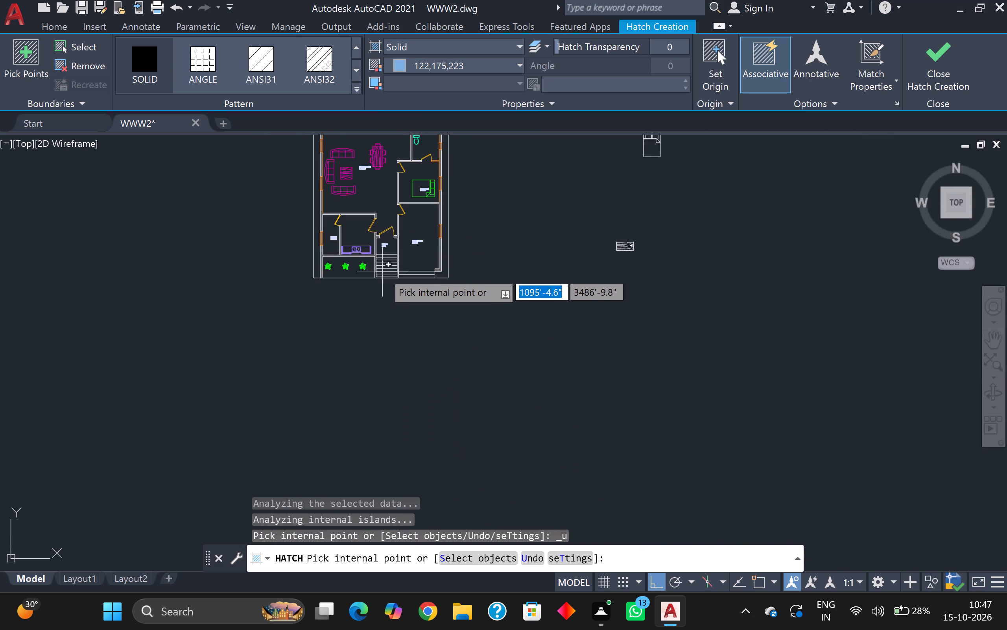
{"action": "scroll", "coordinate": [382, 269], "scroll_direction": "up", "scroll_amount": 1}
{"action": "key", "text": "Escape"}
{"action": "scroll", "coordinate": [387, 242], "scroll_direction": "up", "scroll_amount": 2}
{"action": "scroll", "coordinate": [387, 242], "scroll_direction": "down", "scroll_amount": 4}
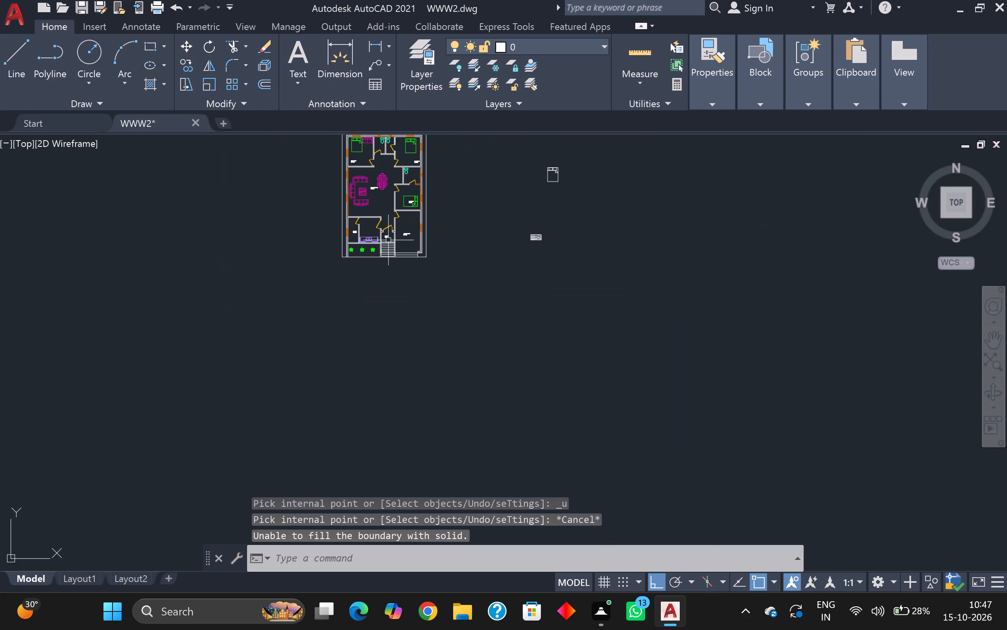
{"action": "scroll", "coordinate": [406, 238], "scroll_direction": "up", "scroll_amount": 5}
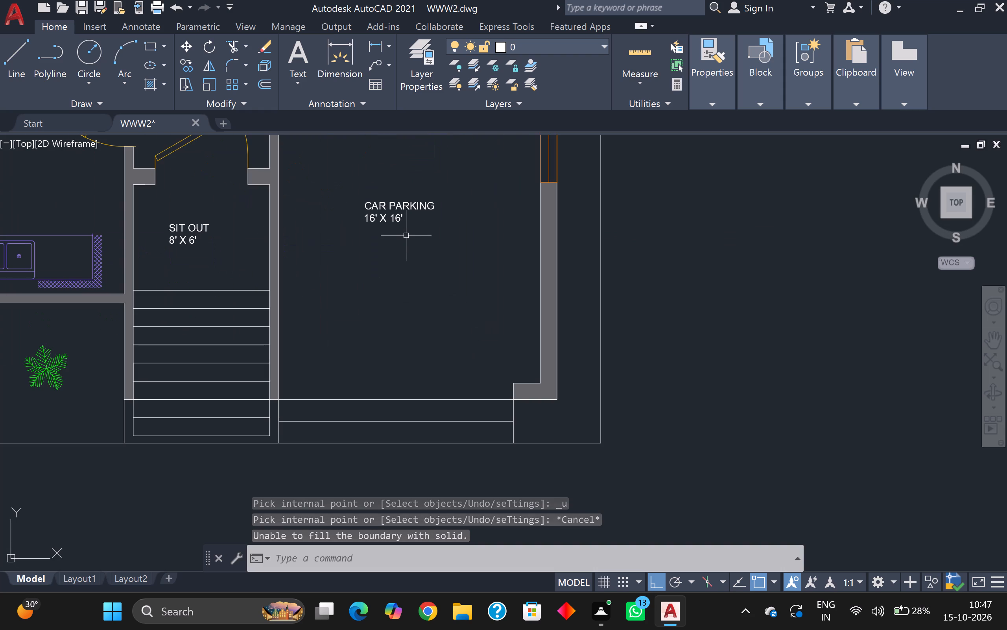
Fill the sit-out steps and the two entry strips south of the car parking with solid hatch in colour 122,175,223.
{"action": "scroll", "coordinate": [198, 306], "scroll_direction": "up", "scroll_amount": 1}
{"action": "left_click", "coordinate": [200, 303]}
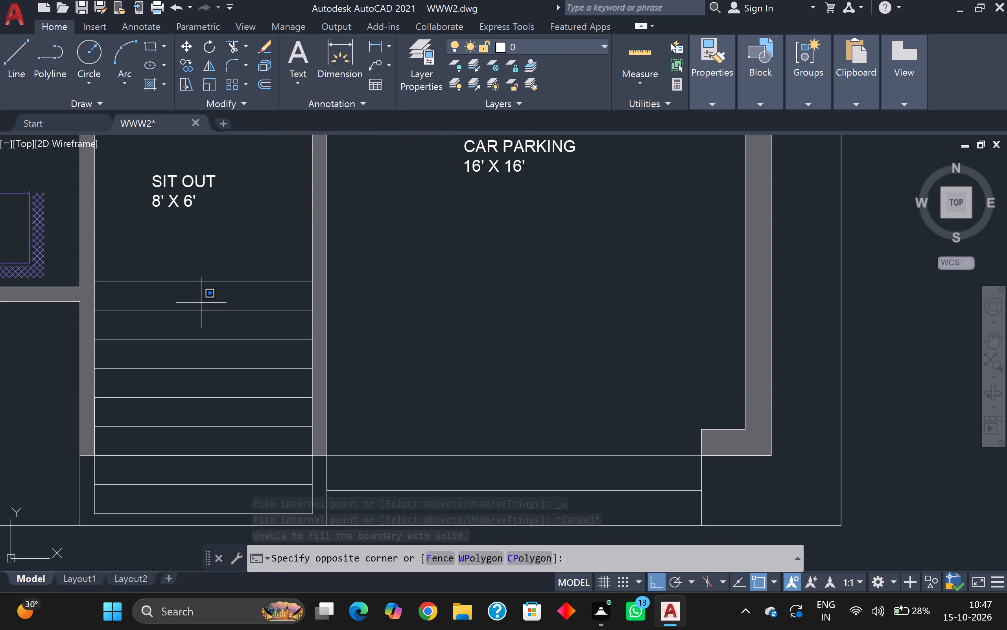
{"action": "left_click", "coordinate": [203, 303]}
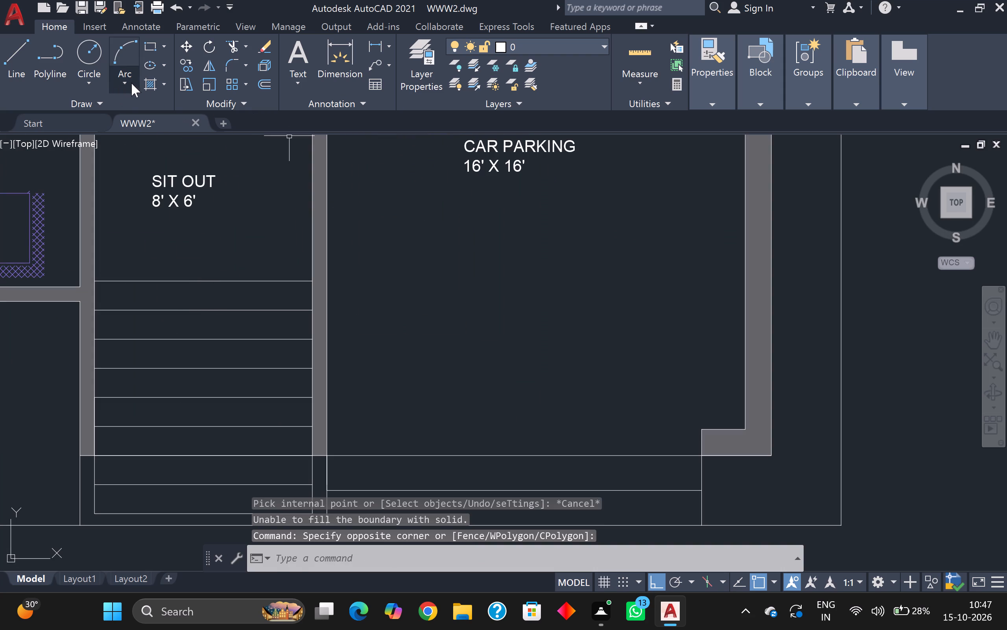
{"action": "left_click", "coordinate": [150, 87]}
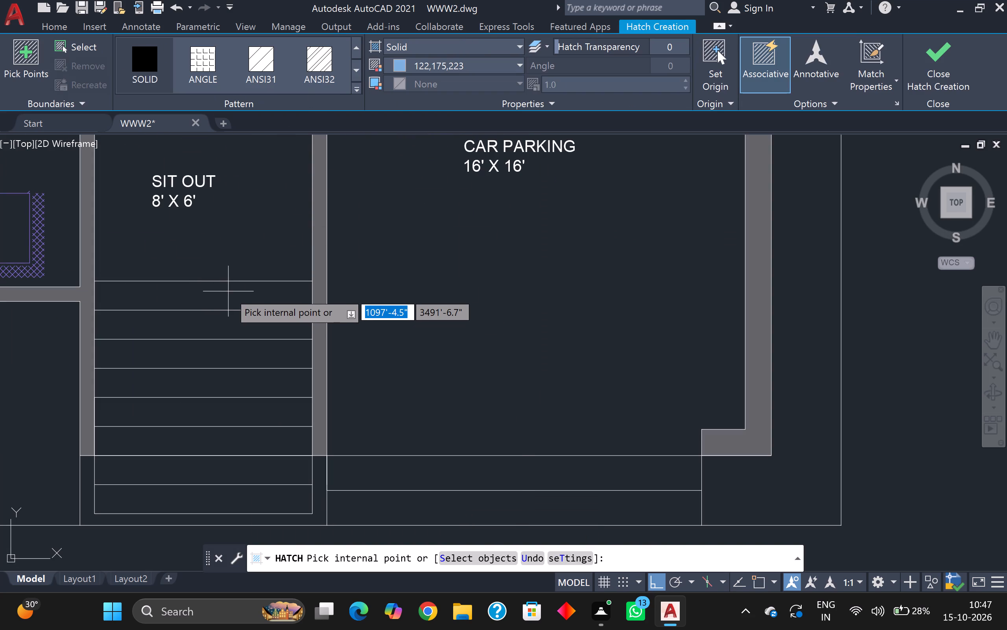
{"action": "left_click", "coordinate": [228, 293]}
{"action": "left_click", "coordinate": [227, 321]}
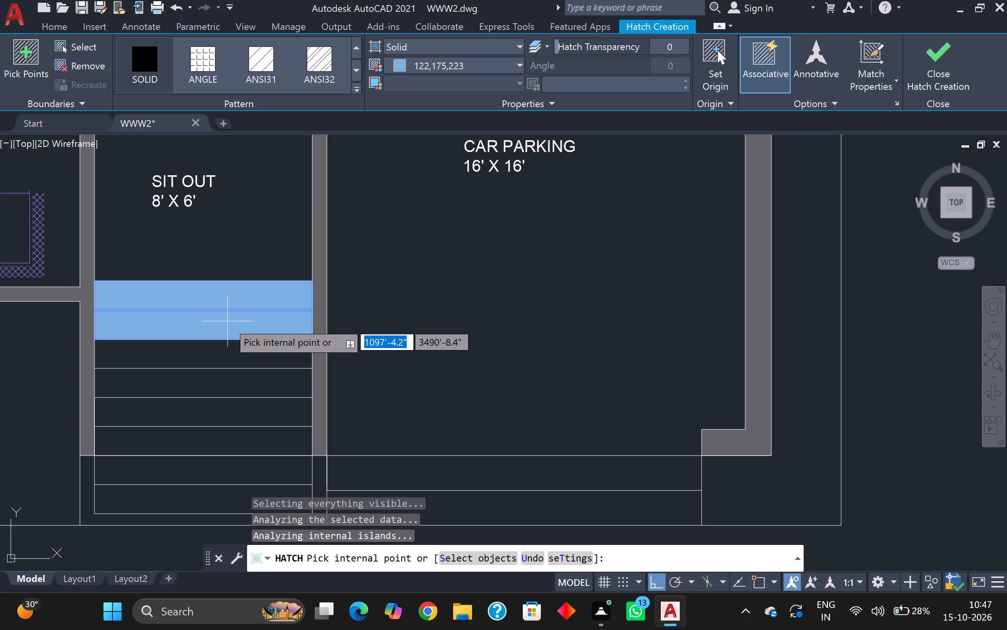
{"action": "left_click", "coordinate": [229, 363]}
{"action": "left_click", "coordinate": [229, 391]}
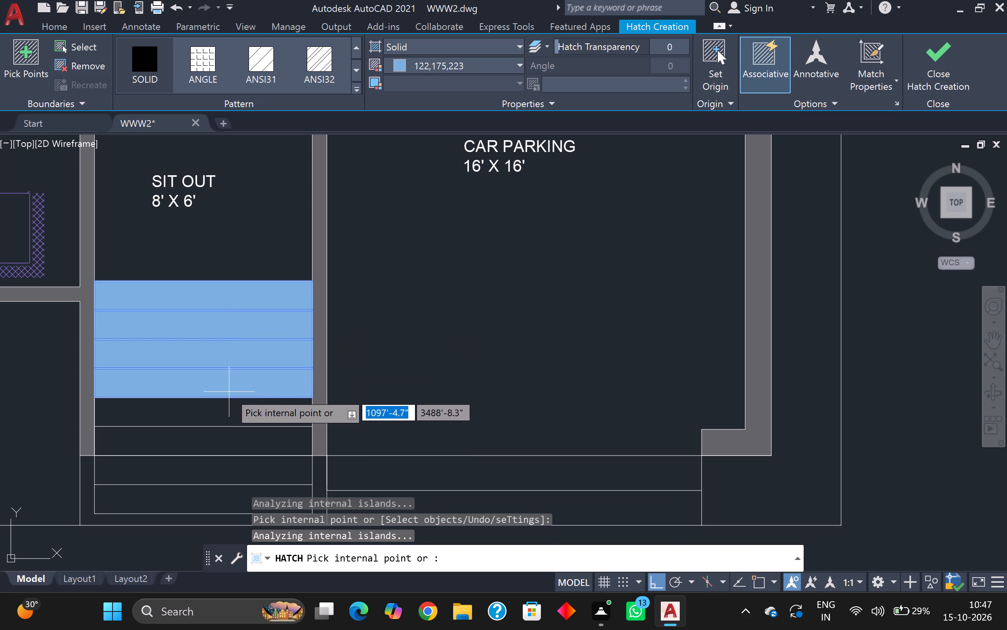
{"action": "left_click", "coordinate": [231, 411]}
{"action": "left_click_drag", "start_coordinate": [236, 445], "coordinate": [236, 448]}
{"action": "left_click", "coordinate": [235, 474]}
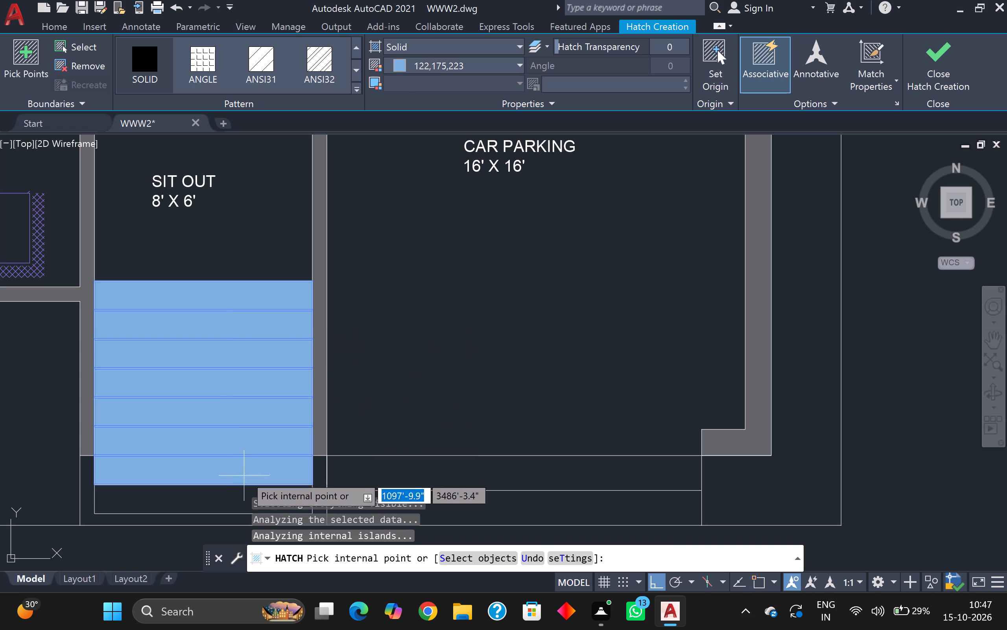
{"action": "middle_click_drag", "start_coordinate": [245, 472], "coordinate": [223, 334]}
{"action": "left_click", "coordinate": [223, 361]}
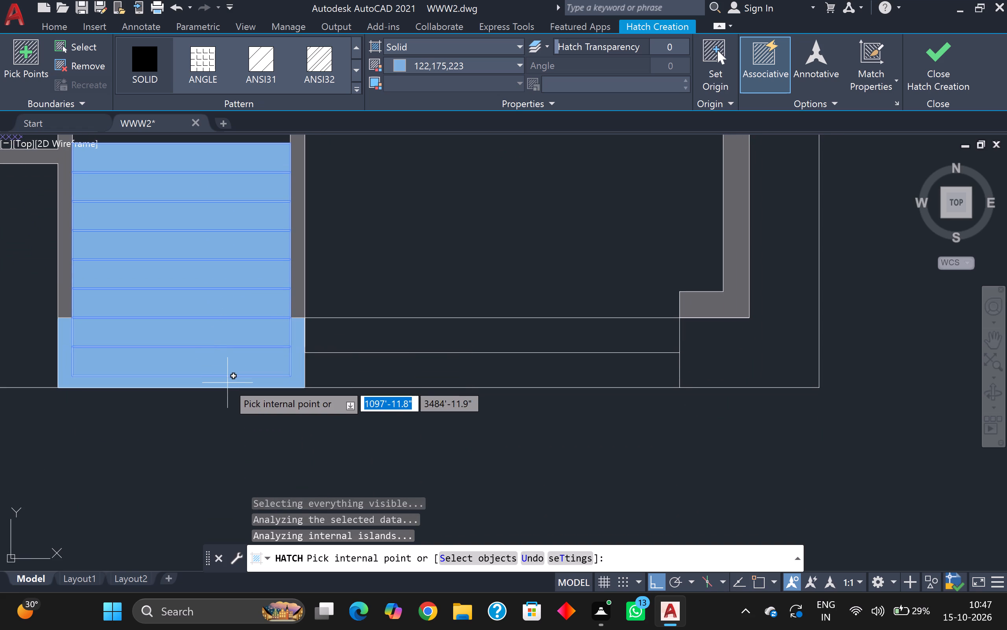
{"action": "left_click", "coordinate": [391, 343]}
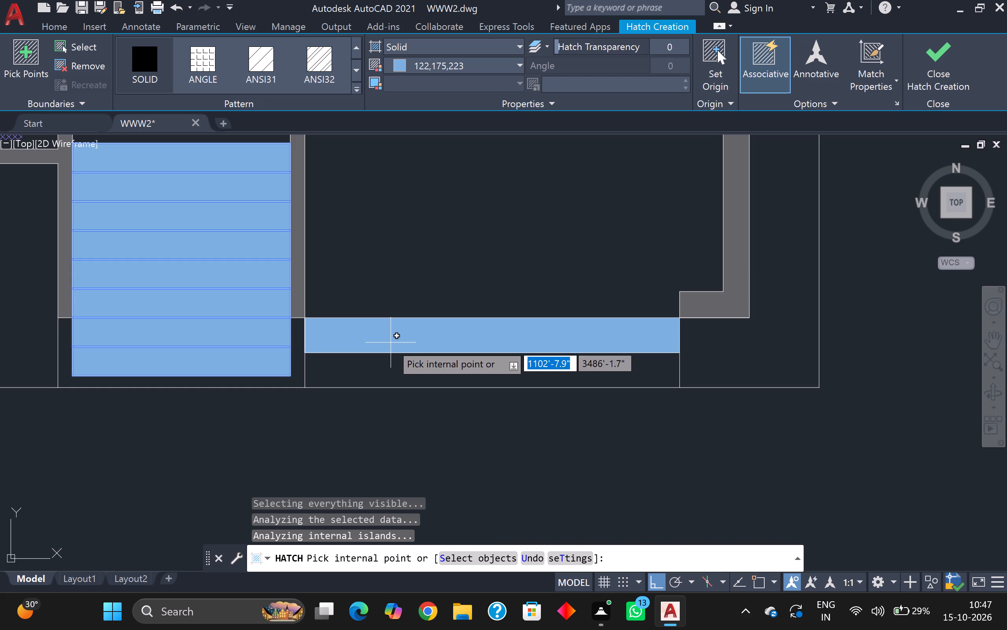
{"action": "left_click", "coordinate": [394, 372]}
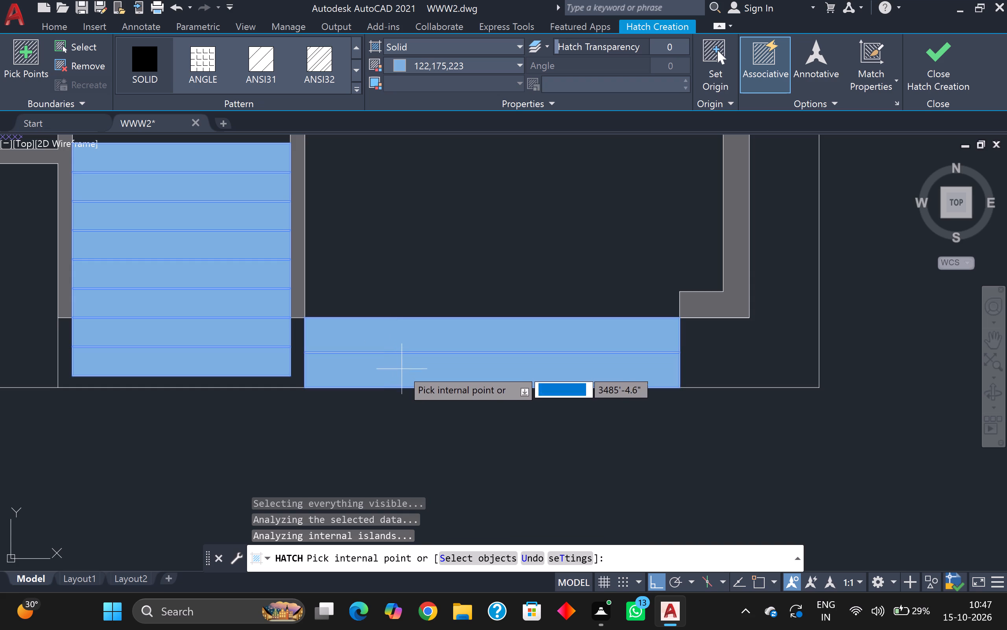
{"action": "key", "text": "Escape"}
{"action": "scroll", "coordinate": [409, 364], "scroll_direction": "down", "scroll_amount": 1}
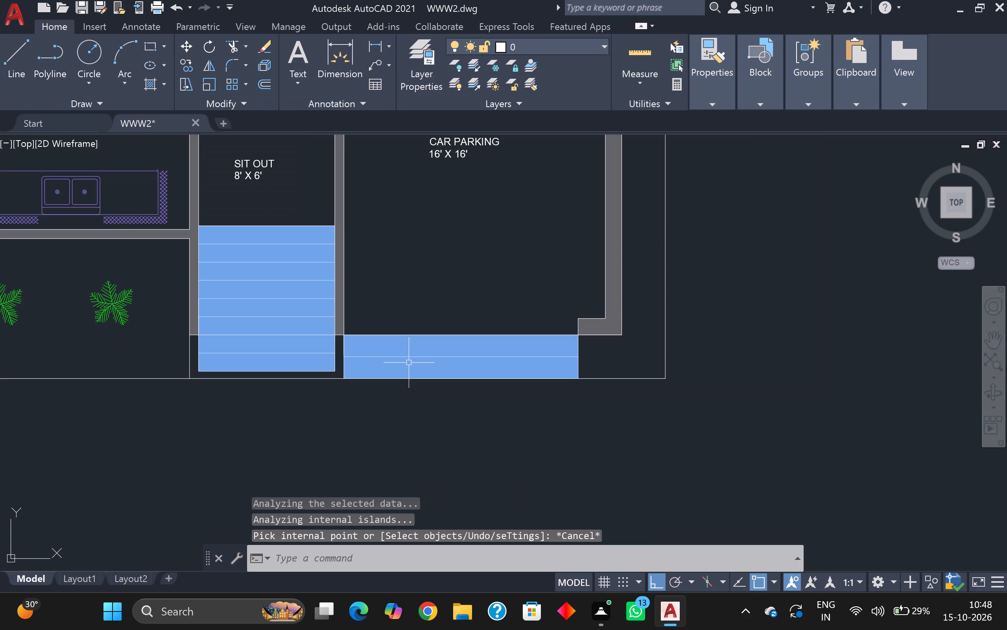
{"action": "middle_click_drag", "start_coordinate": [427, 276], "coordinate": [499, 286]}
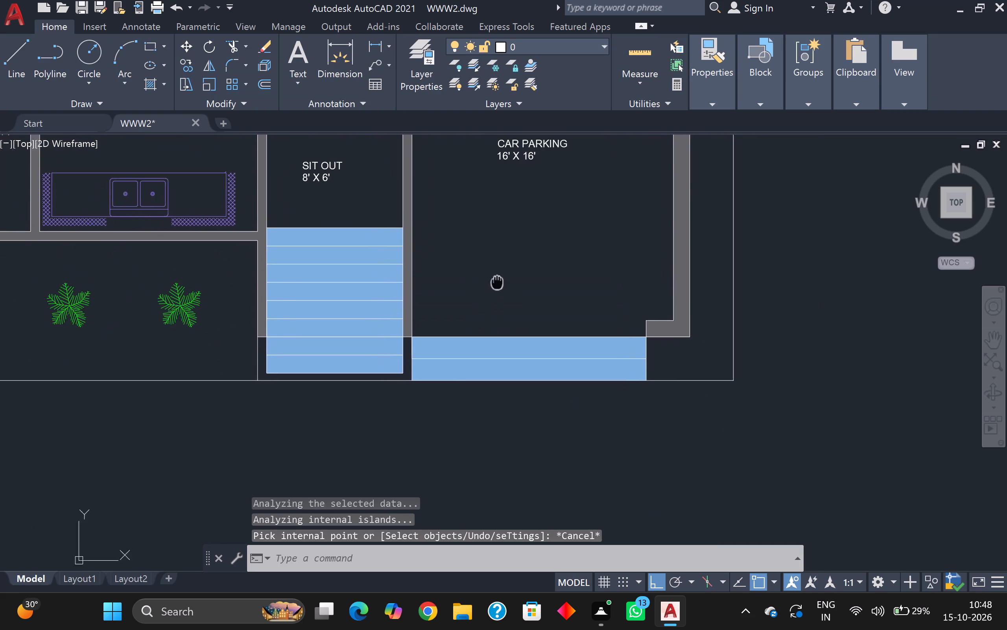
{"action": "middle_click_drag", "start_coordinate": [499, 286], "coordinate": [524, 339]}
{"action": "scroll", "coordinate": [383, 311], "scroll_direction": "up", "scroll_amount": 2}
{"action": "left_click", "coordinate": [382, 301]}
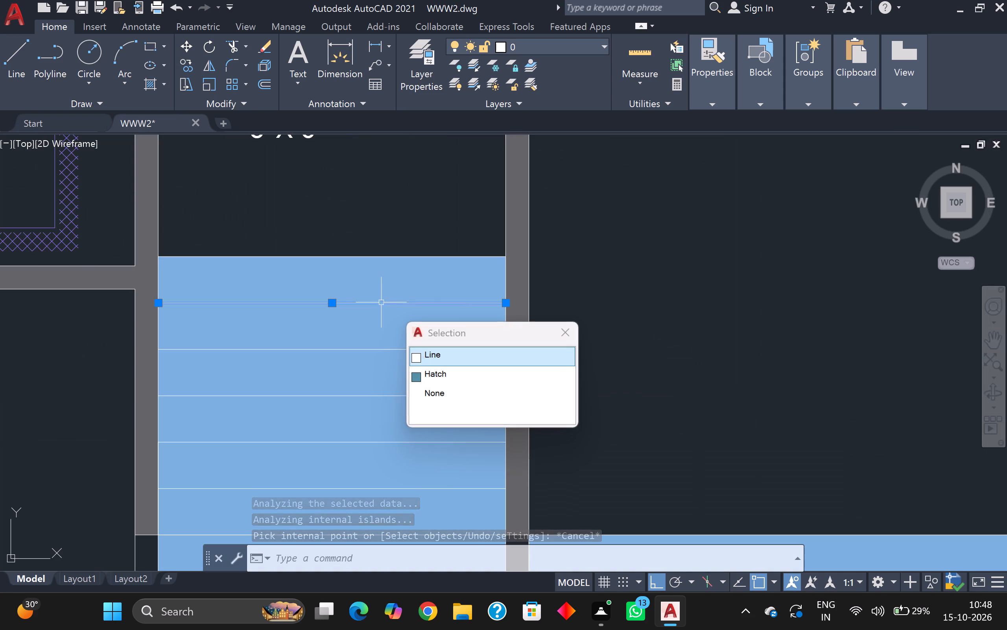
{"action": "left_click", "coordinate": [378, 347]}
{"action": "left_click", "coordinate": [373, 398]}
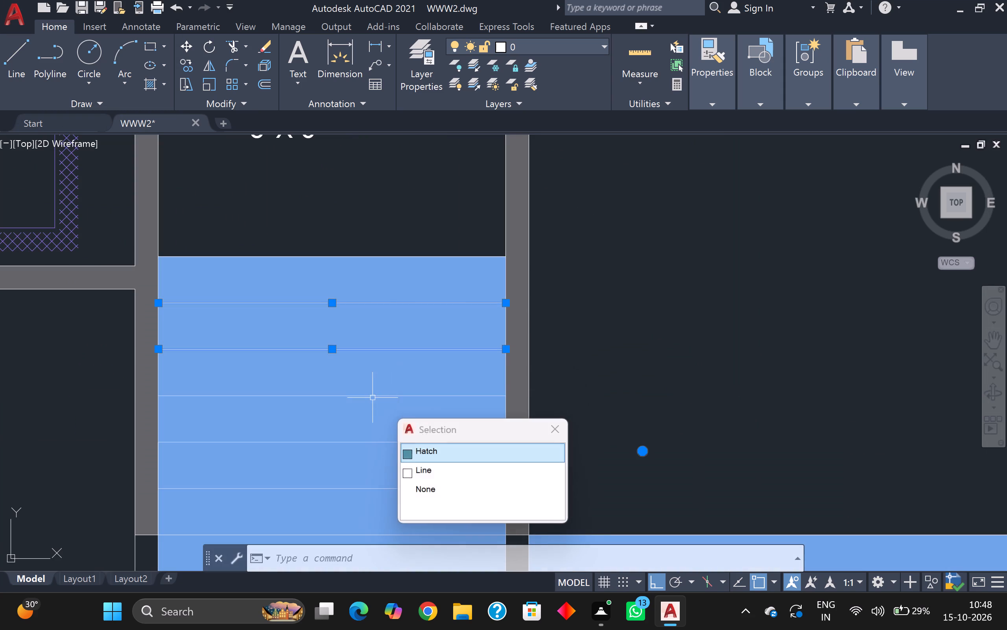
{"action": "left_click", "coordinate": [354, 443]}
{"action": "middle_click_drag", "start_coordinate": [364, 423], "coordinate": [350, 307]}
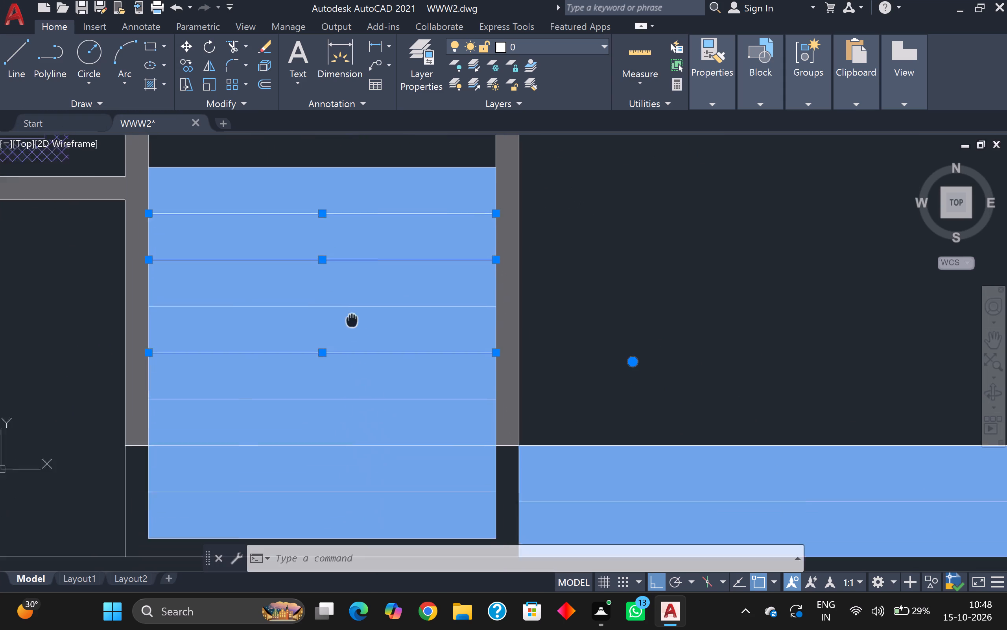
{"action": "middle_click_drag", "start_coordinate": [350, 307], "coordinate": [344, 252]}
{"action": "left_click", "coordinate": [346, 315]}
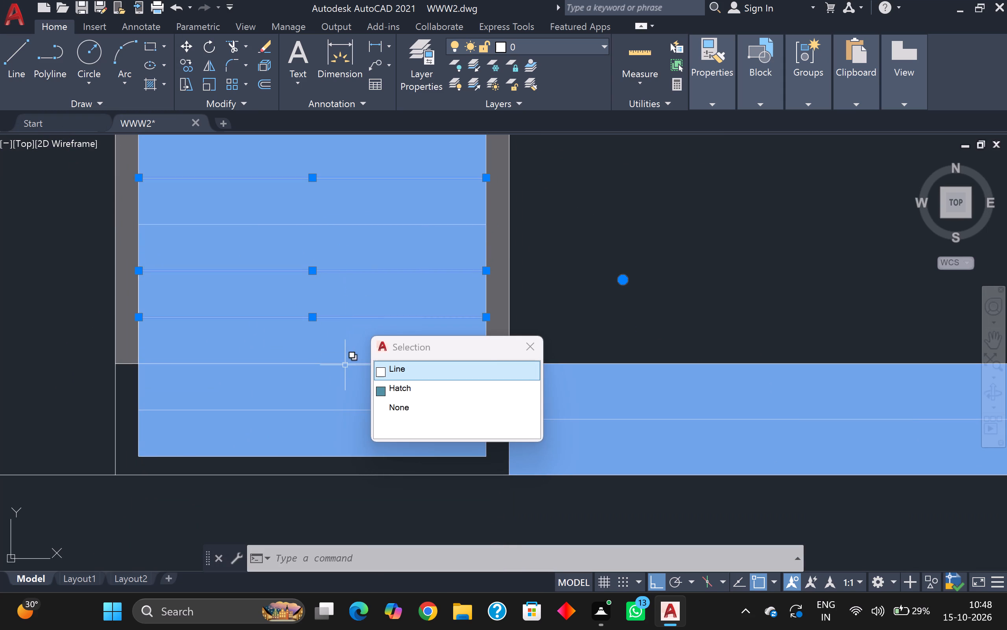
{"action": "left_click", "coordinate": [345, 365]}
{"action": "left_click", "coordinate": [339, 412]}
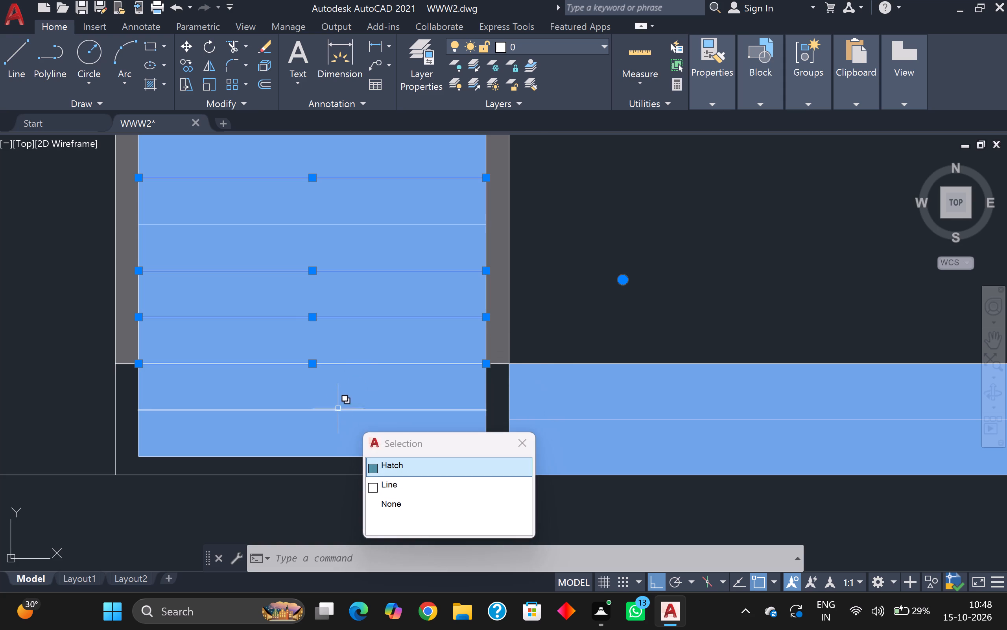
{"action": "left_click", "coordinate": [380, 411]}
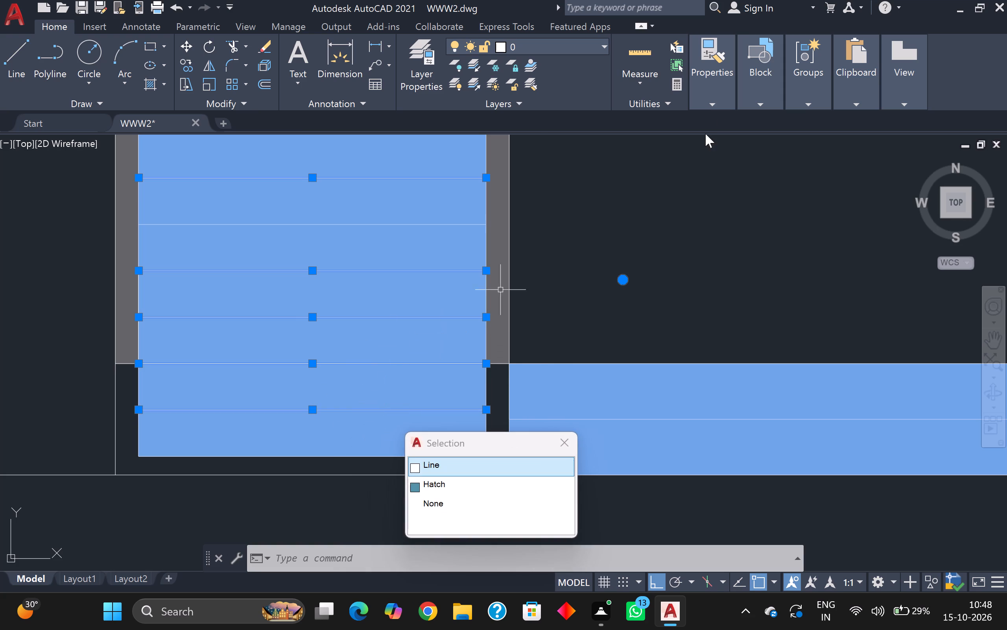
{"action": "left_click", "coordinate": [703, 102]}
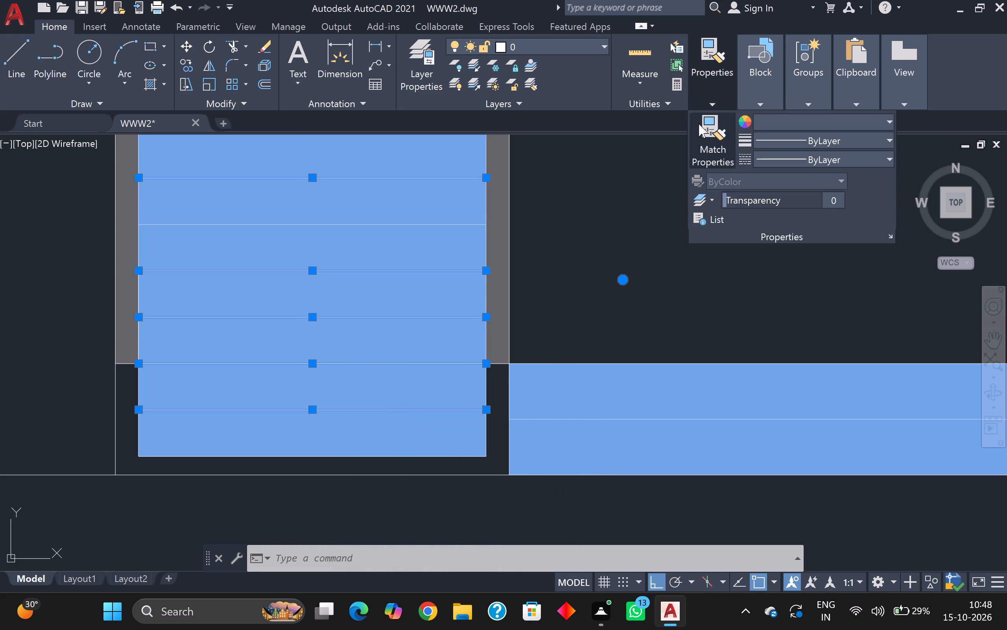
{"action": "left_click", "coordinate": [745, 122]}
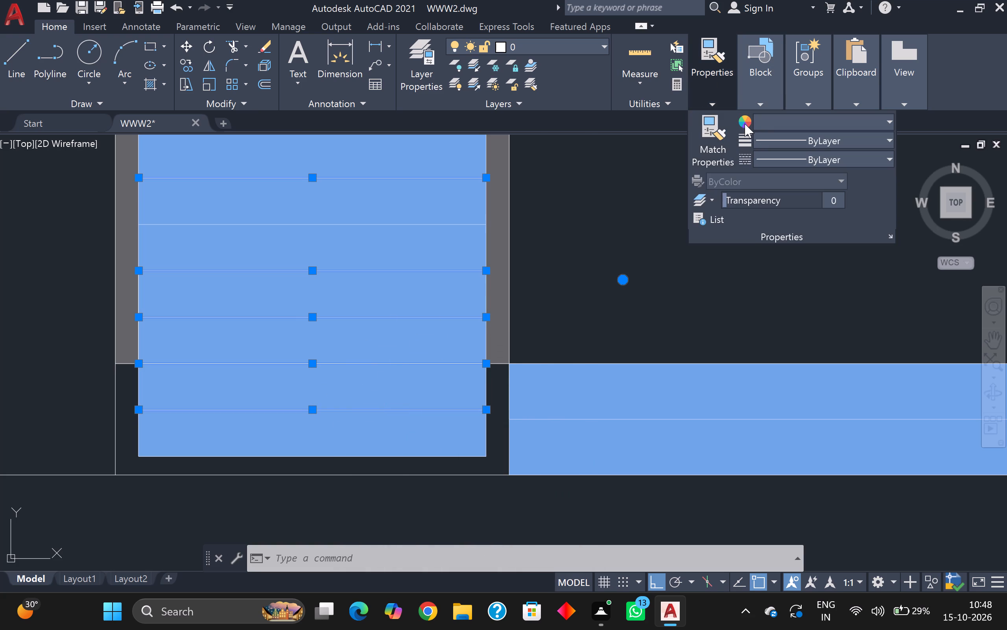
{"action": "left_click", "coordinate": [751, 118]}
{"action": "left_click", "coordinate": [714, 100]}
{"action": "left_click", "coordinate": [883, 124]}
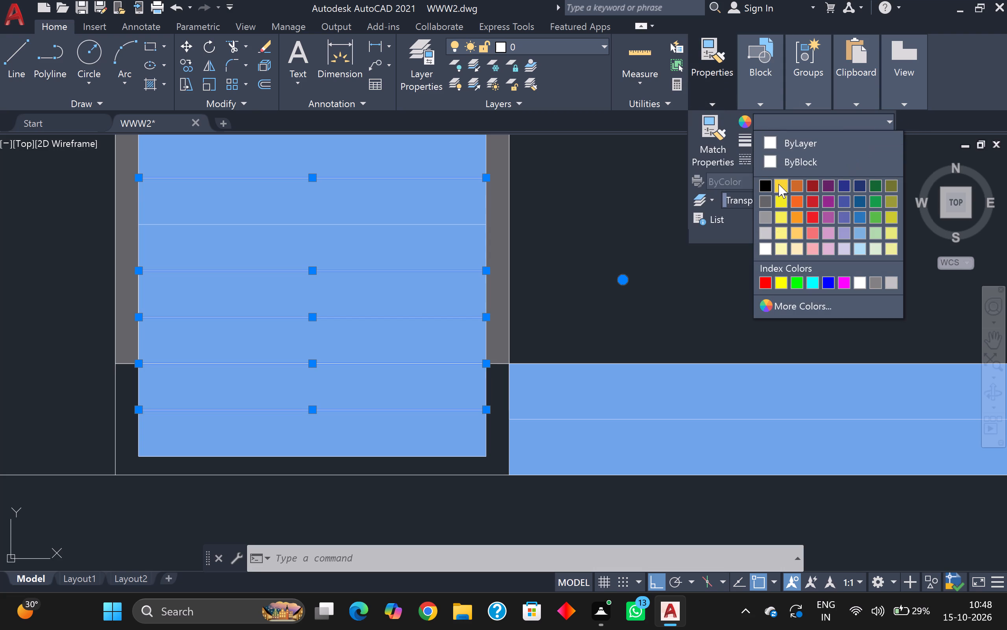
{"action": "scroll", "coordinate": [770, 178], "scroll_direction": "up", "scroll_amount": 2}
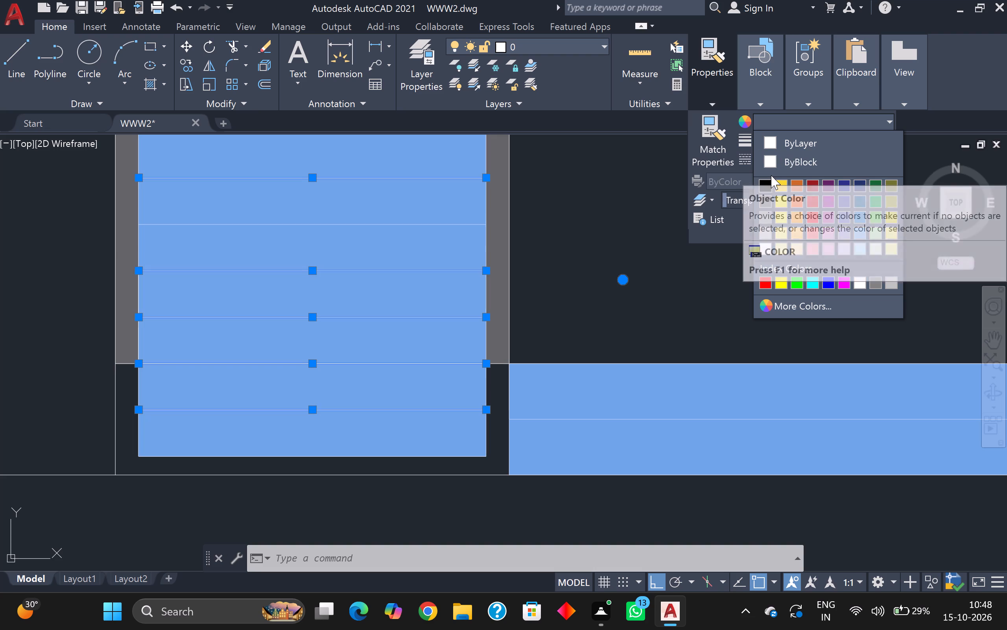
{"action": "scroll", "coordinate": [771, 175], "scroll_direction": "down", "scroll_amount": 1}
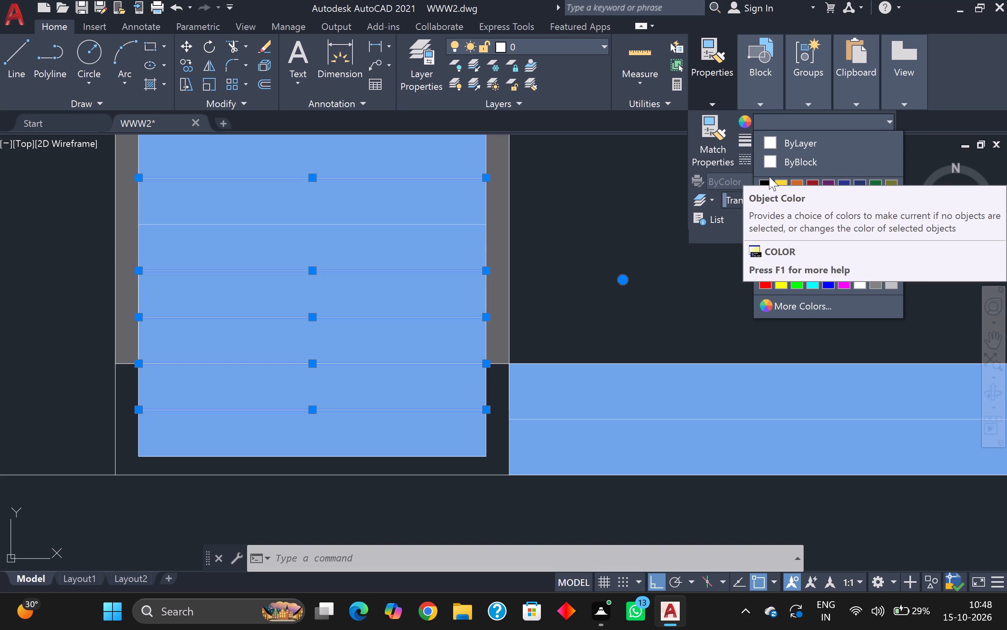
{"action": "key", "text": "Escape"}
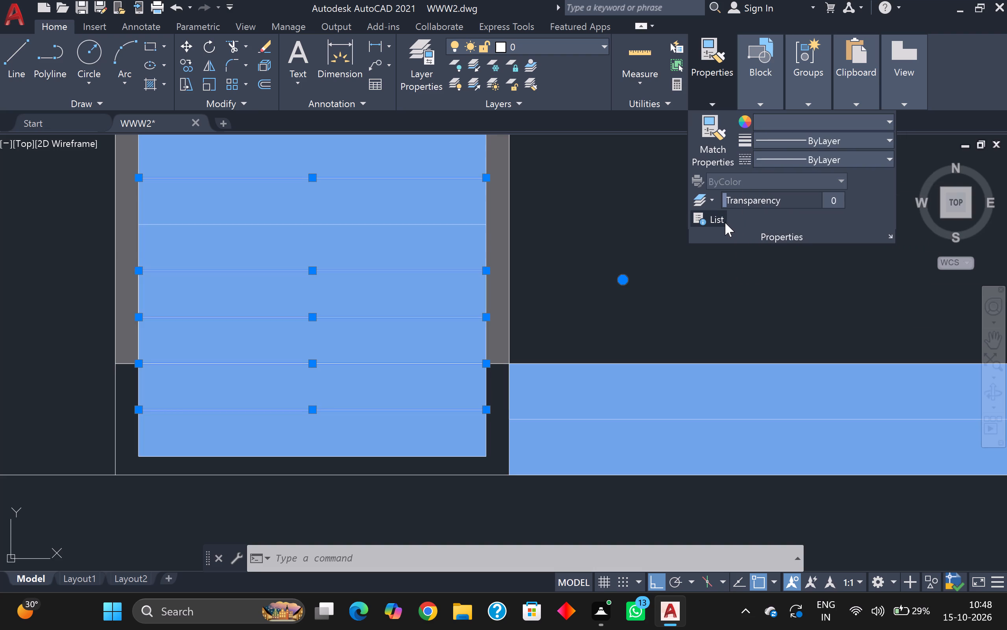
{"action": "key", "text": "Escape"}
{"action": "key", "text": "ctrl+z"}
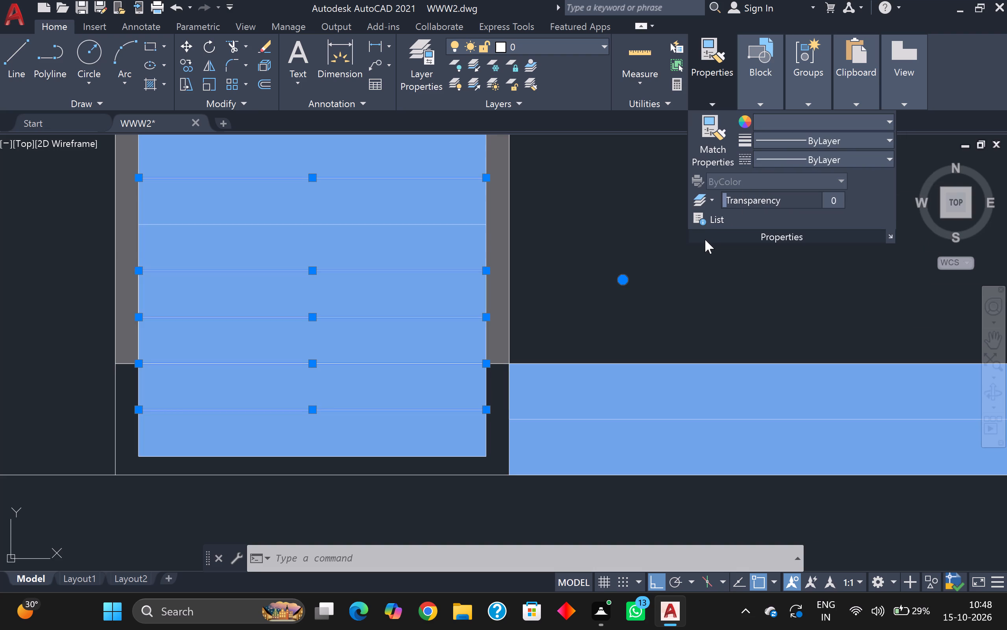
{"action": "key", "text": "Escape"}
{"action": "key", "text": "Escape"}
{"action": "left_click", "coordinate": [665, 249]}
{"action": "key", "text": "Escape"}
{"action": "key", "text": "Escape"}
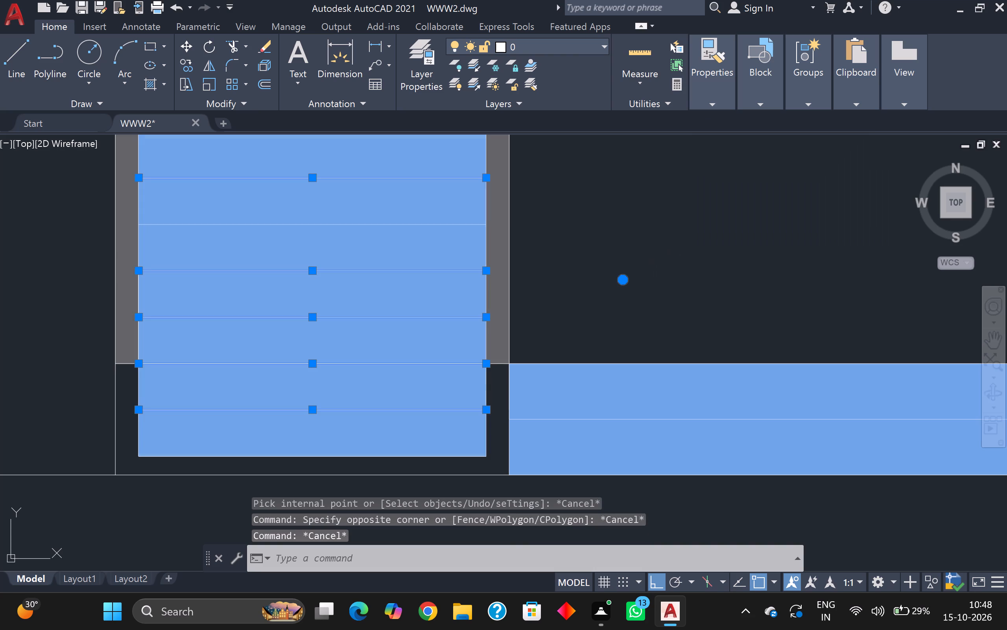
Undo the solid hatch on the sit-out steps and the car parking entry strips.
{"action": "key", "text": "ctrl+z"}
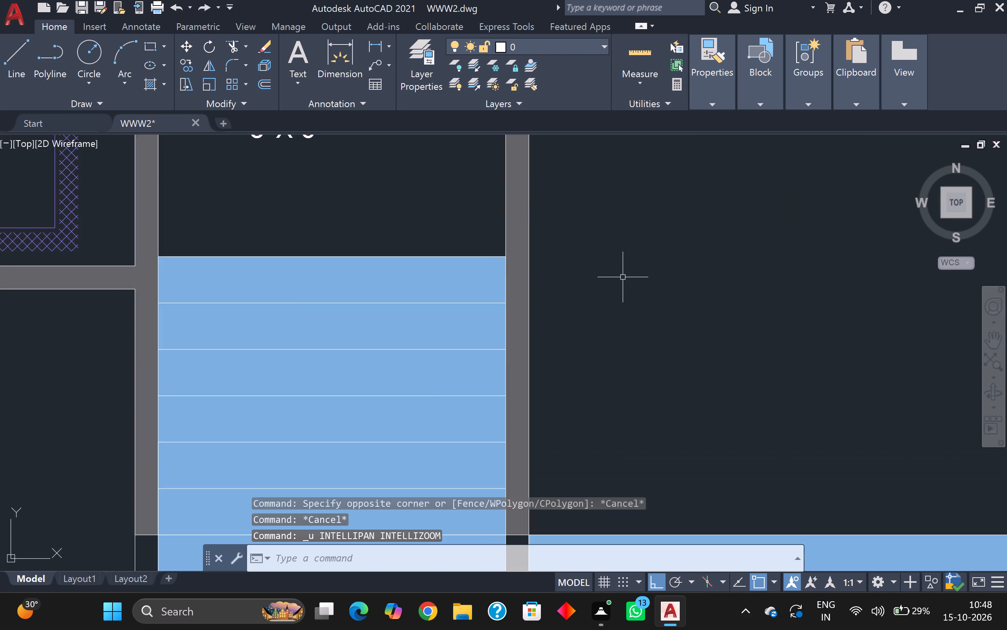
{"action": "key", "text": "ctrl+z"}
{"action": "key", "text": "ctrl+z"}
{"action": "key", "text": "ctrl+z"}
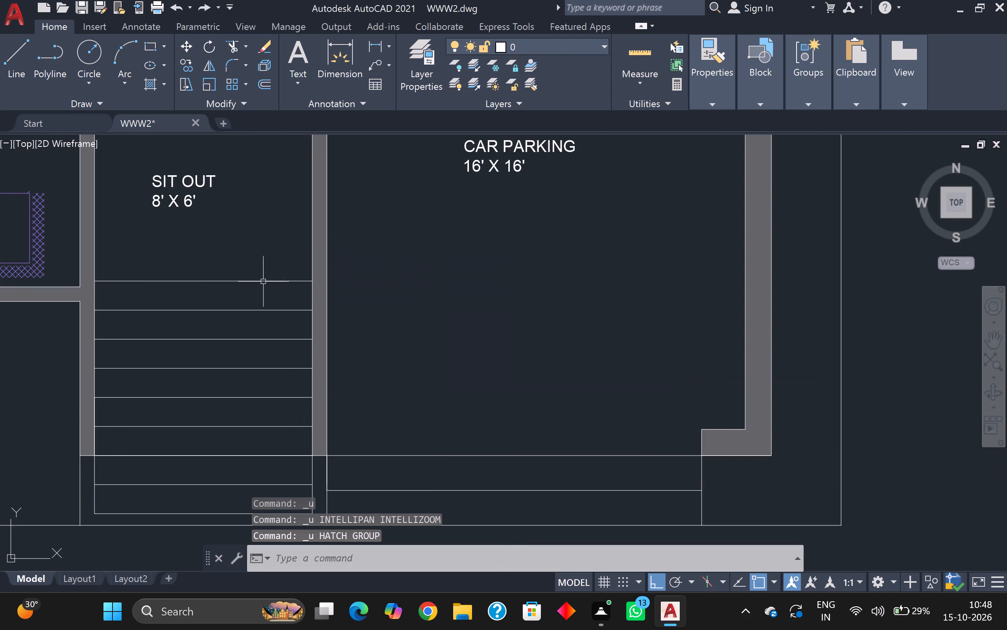
Set the colour of the sit-out step lines and the car parking entry strips' horizontal and side lines to black (0,0,0).
{"action": "middle_click_drag", "start_coordinate": [172, 277], "coordinate": [205, 223]}
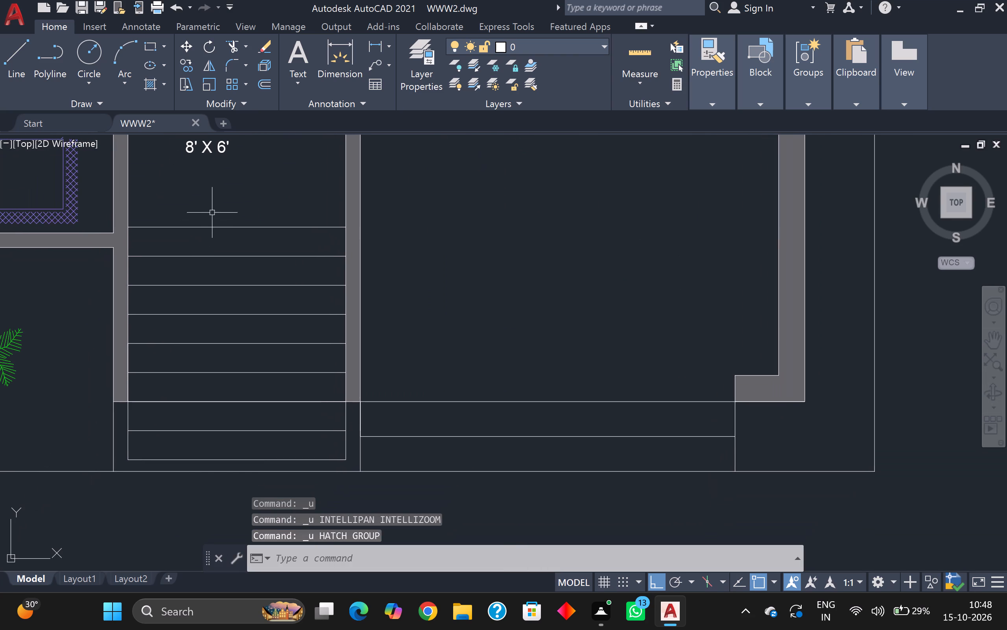
{"action": "left_click", "coordinate": [212, 212]}
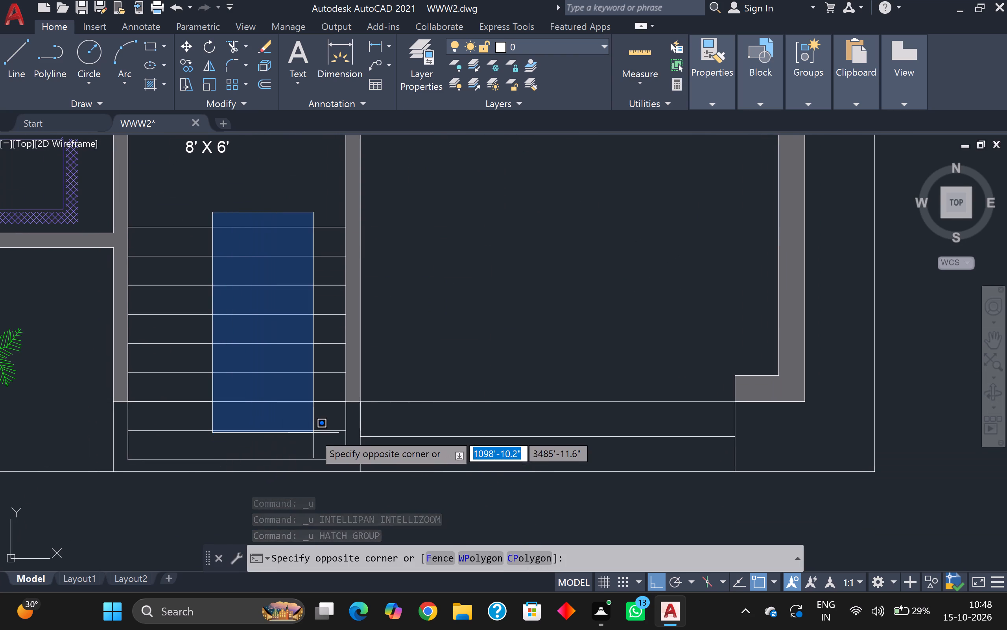
{"action": "left_click", "coordinate": [168, 427]}
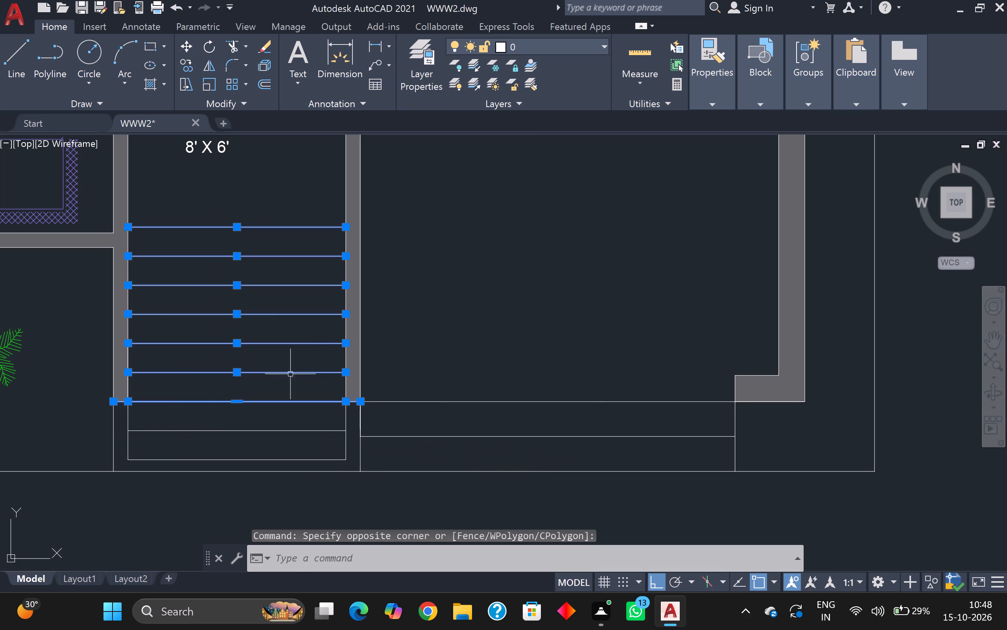
{"action": "left_click", "coordinate": [407, 401]}
{"action": "left_click", "coordinate": [410, 434]}
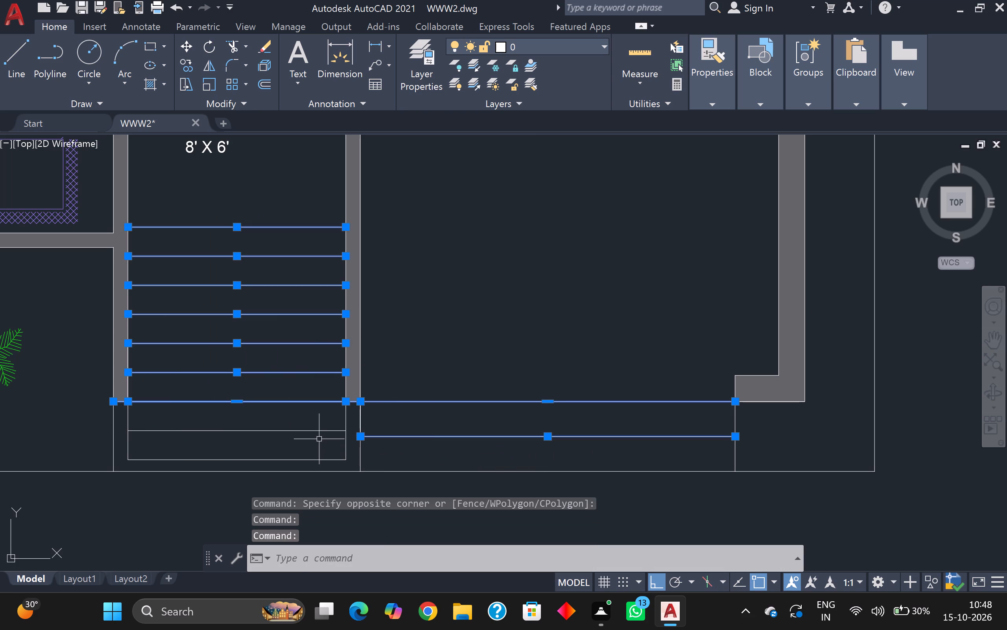
{"action": "left_click", "coordinate": [320, 432]}
{"action": "left_click", "coordinate": [310, 459]}
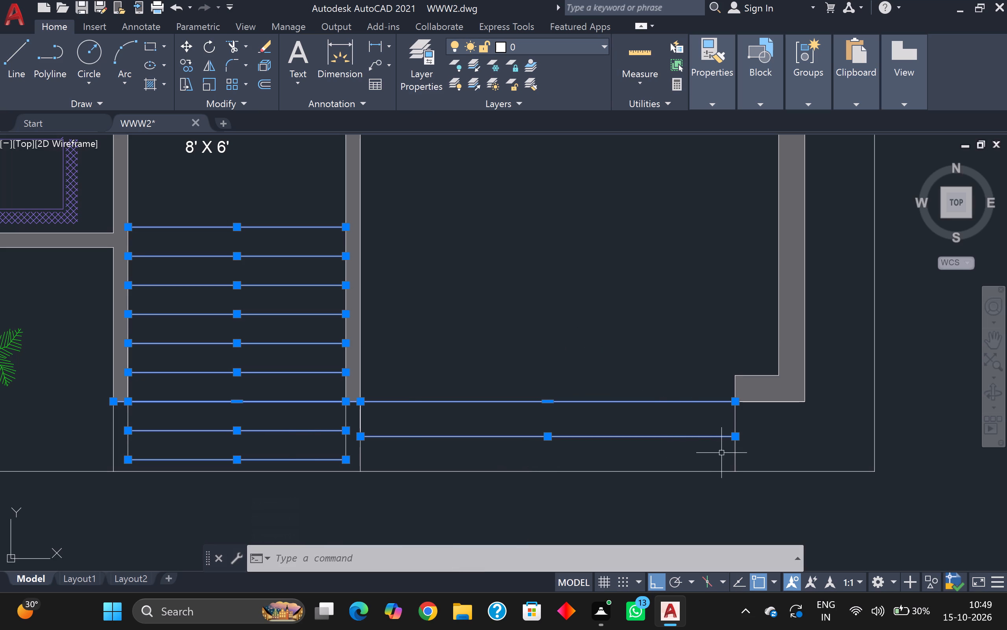
{"action": "left_click", "coordinate": [734, 457]}
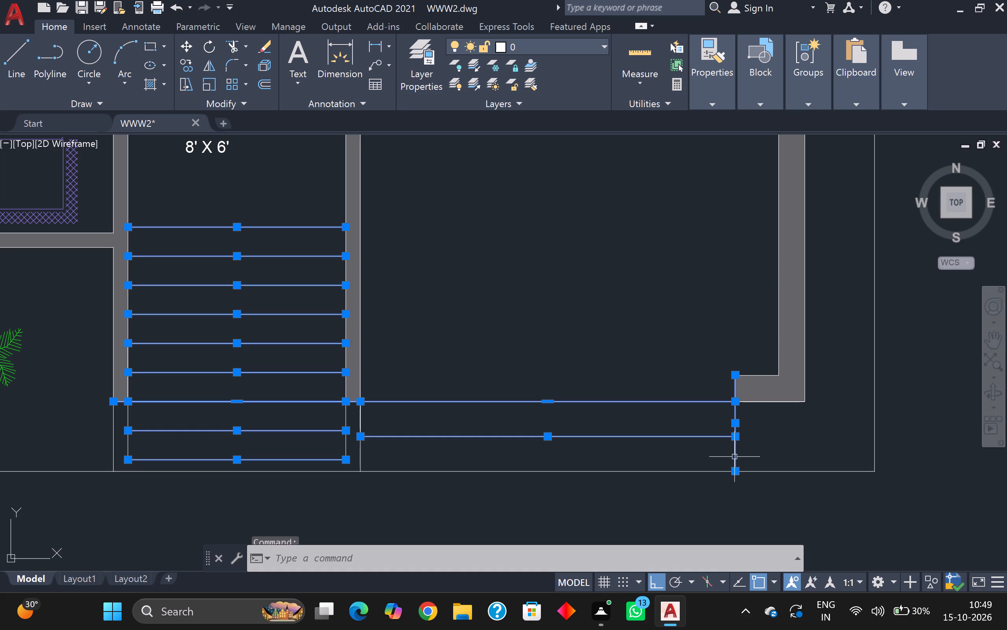
{"action": "left_click", "coordinate": [359, 454]}
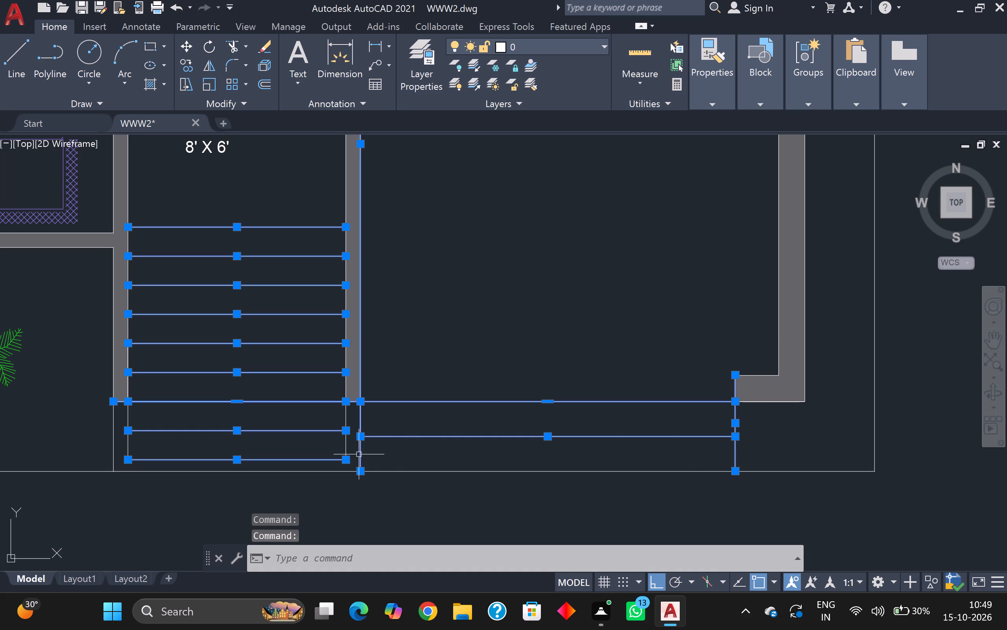
{"action": "left_click", "coordinate": [694, 101]}
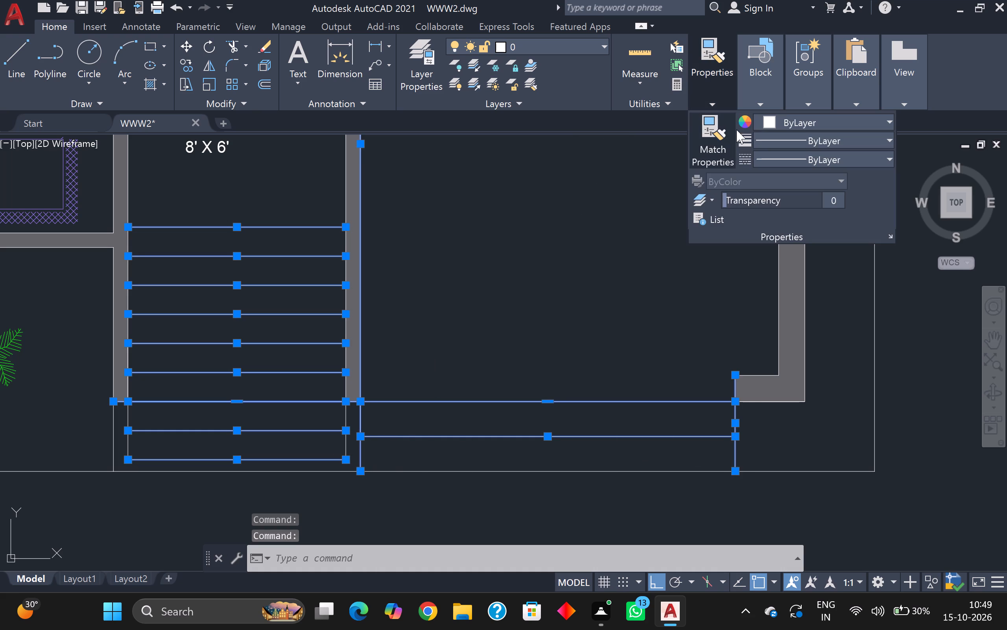
{"action": "left_click", "coordinate": [769, 117]}
{"action": "left_click", "coordinate": [770, 182]}
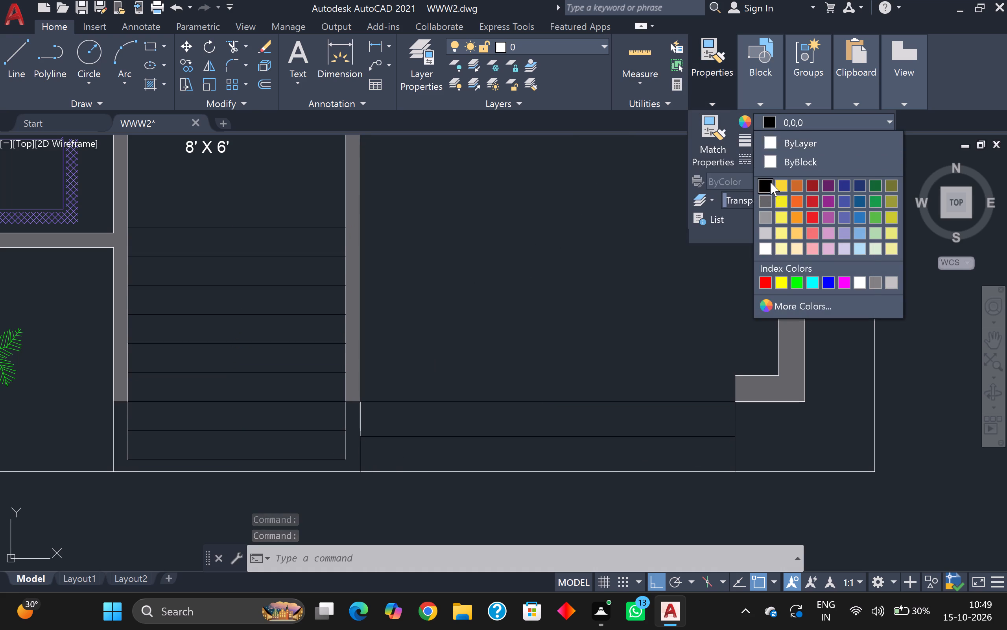
{"action": "key", "text": "Escape"}
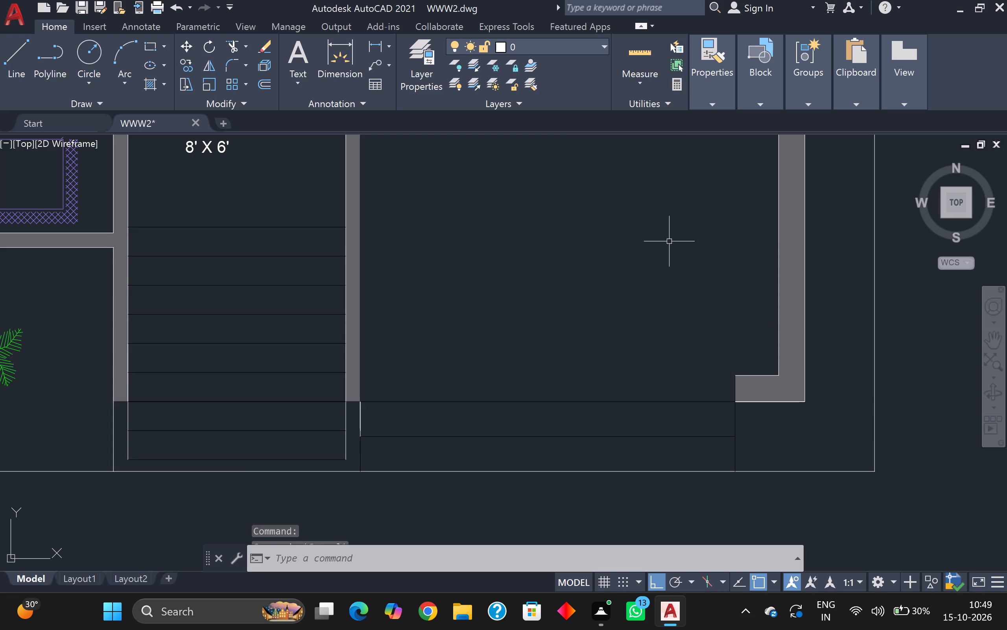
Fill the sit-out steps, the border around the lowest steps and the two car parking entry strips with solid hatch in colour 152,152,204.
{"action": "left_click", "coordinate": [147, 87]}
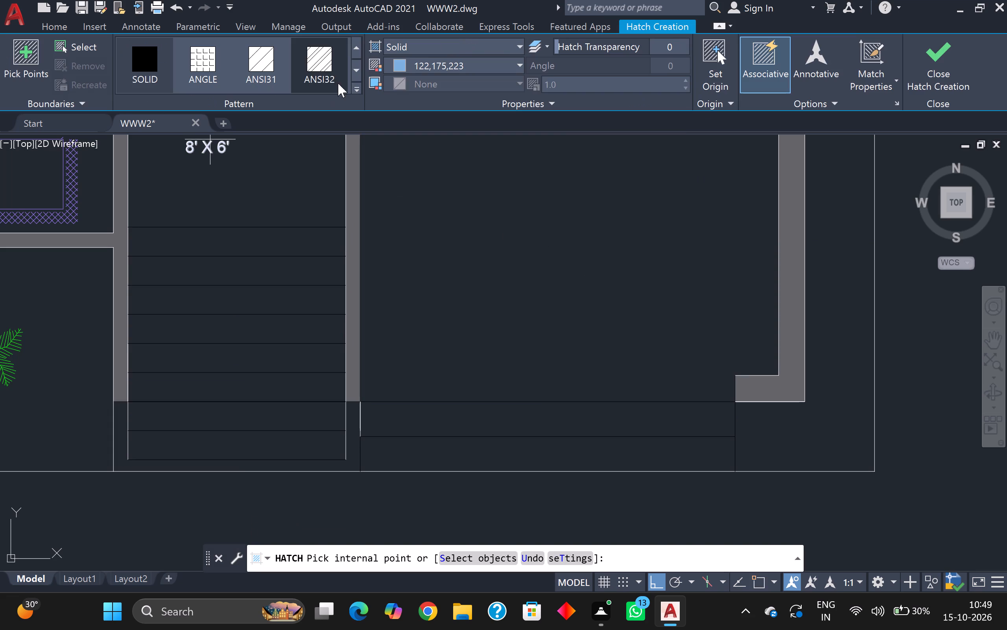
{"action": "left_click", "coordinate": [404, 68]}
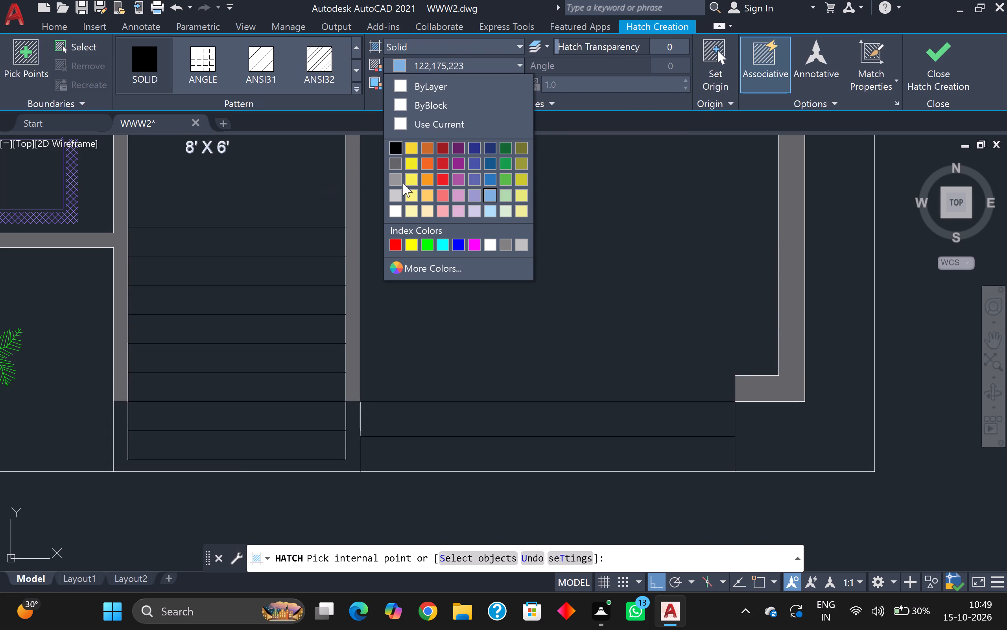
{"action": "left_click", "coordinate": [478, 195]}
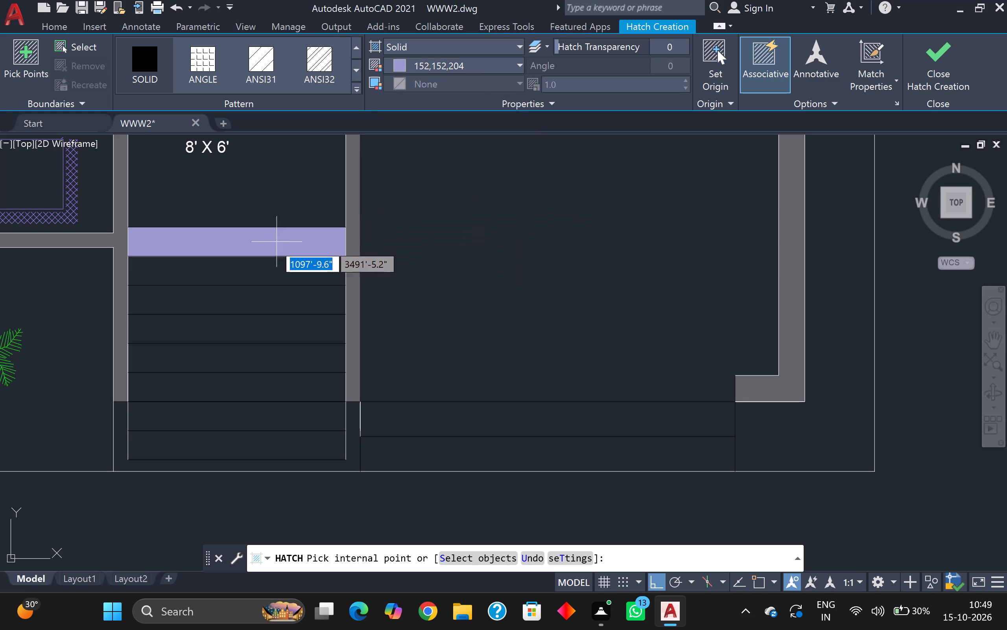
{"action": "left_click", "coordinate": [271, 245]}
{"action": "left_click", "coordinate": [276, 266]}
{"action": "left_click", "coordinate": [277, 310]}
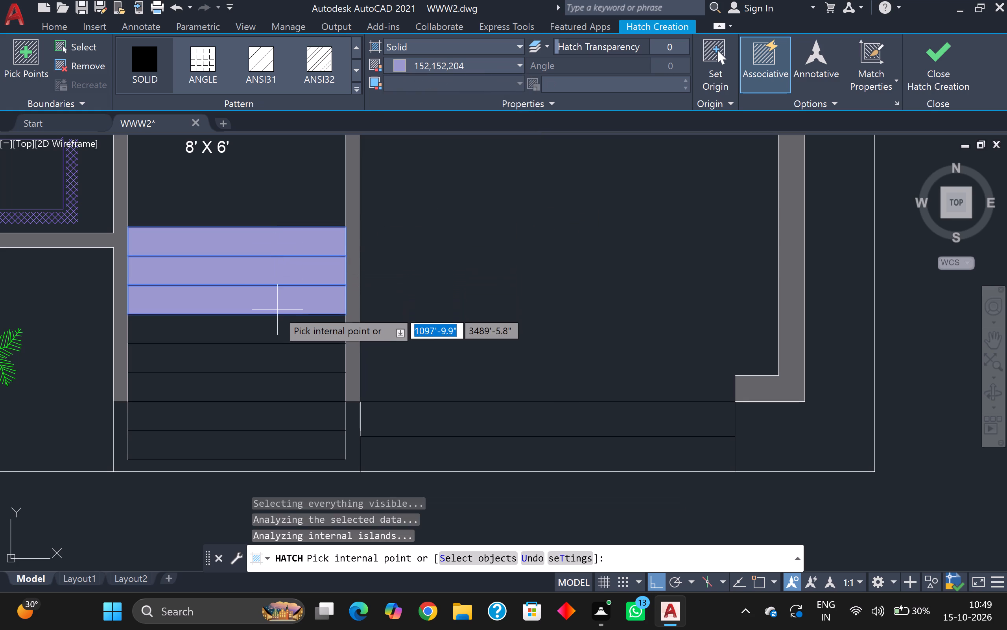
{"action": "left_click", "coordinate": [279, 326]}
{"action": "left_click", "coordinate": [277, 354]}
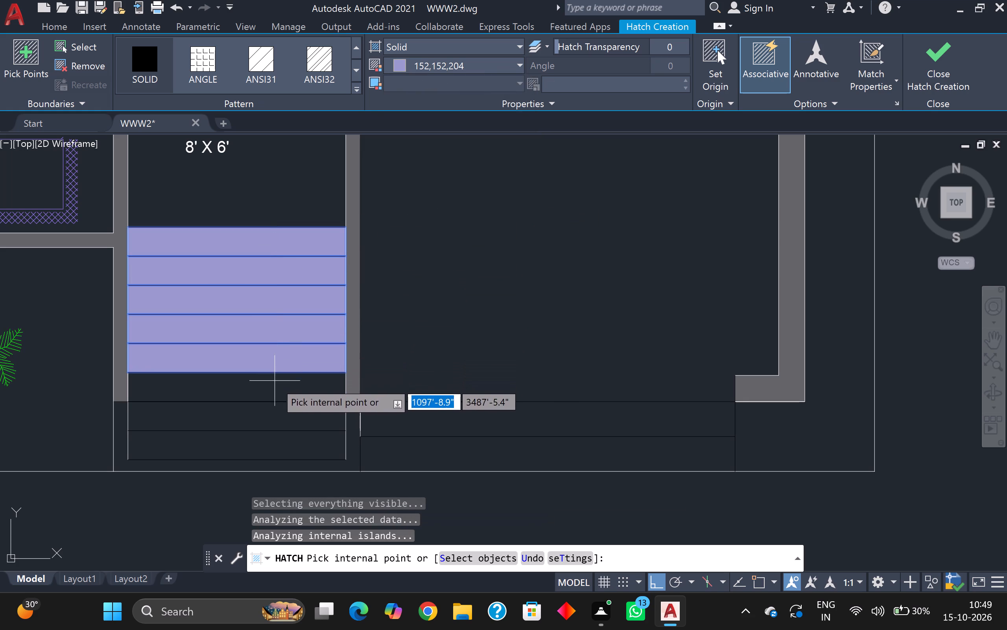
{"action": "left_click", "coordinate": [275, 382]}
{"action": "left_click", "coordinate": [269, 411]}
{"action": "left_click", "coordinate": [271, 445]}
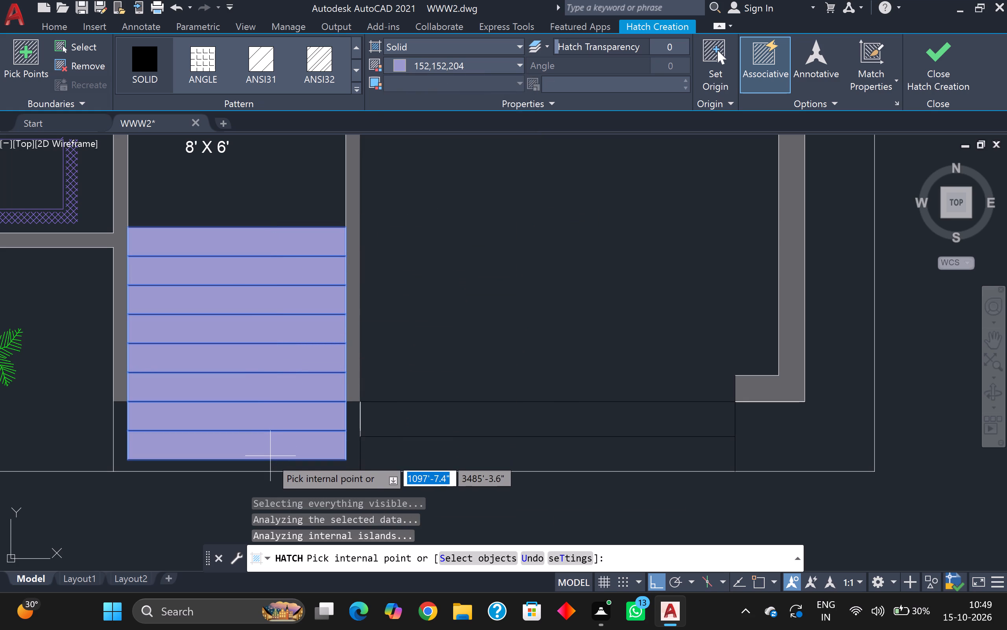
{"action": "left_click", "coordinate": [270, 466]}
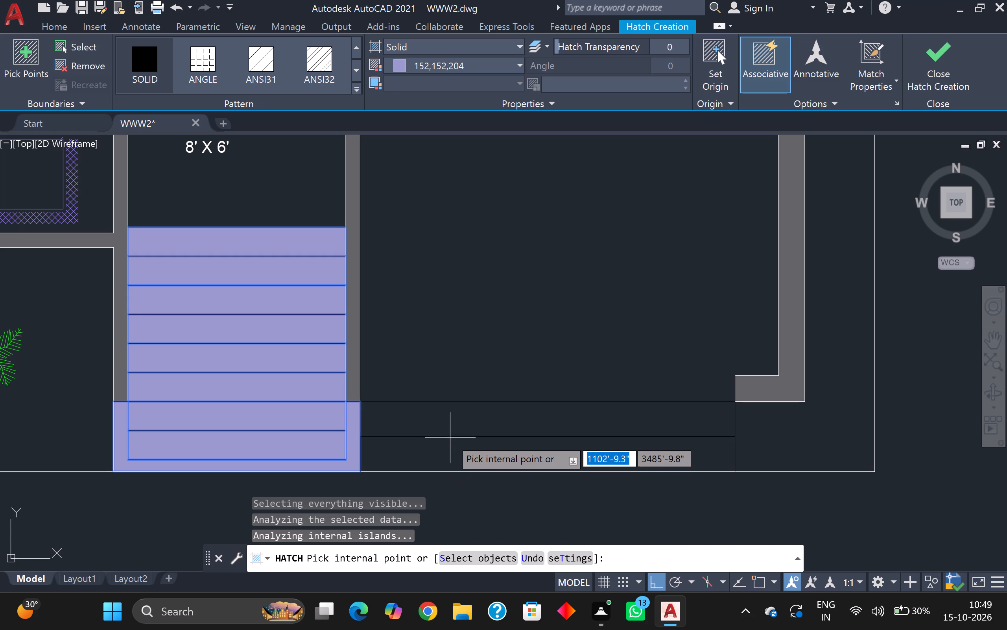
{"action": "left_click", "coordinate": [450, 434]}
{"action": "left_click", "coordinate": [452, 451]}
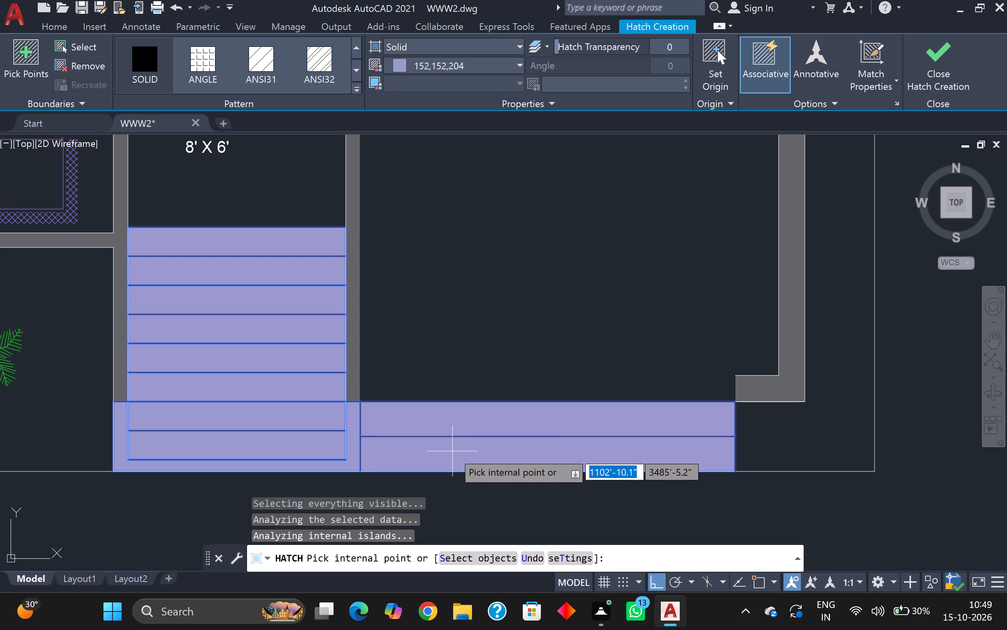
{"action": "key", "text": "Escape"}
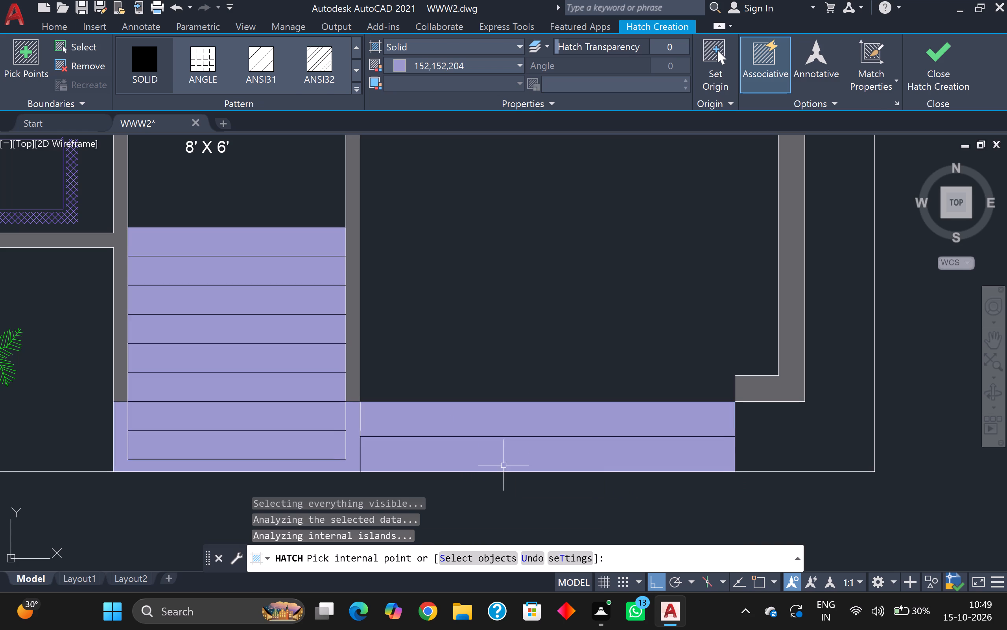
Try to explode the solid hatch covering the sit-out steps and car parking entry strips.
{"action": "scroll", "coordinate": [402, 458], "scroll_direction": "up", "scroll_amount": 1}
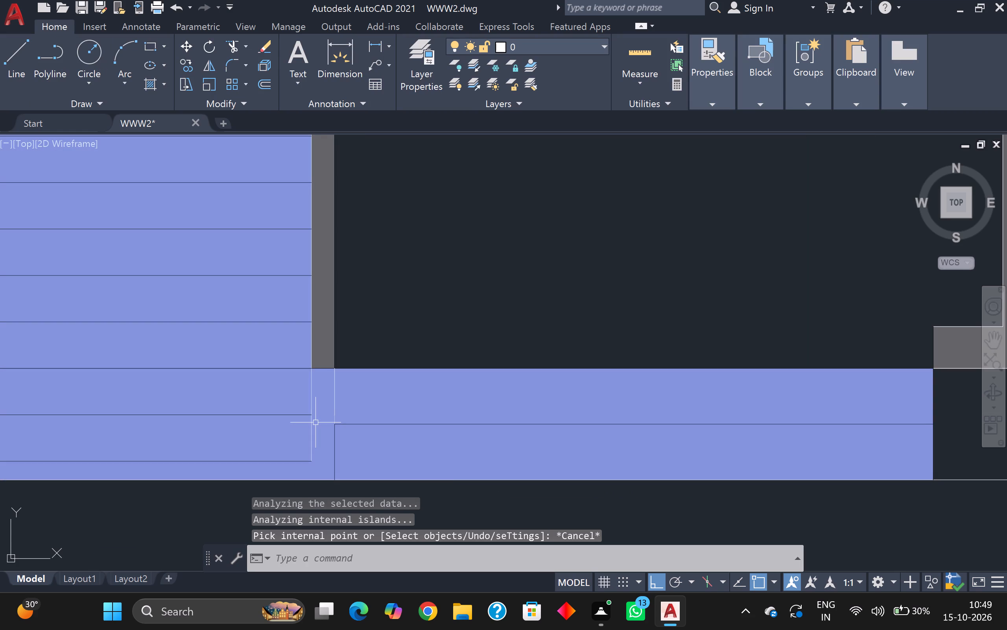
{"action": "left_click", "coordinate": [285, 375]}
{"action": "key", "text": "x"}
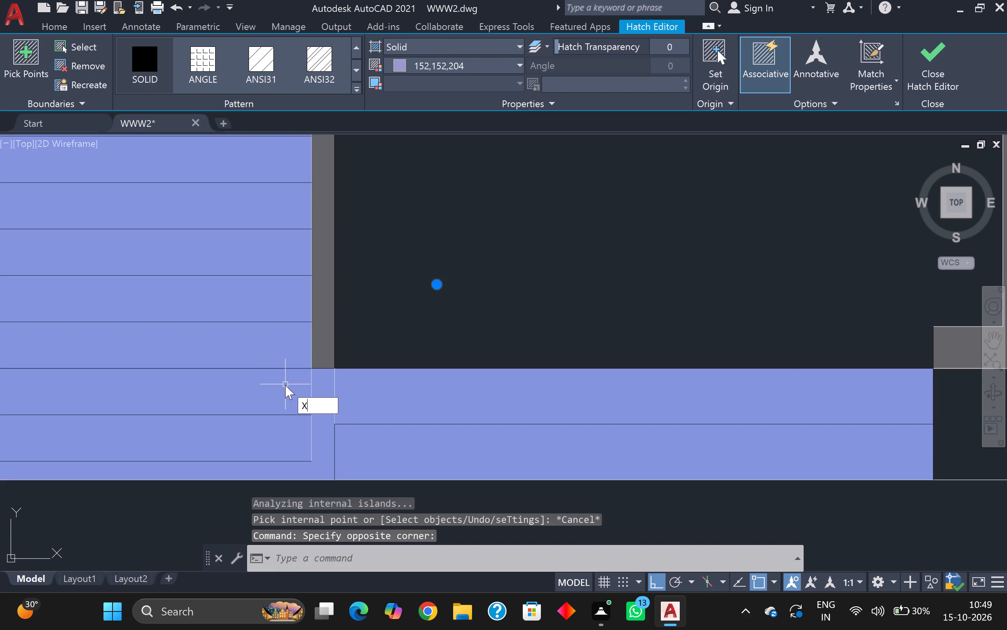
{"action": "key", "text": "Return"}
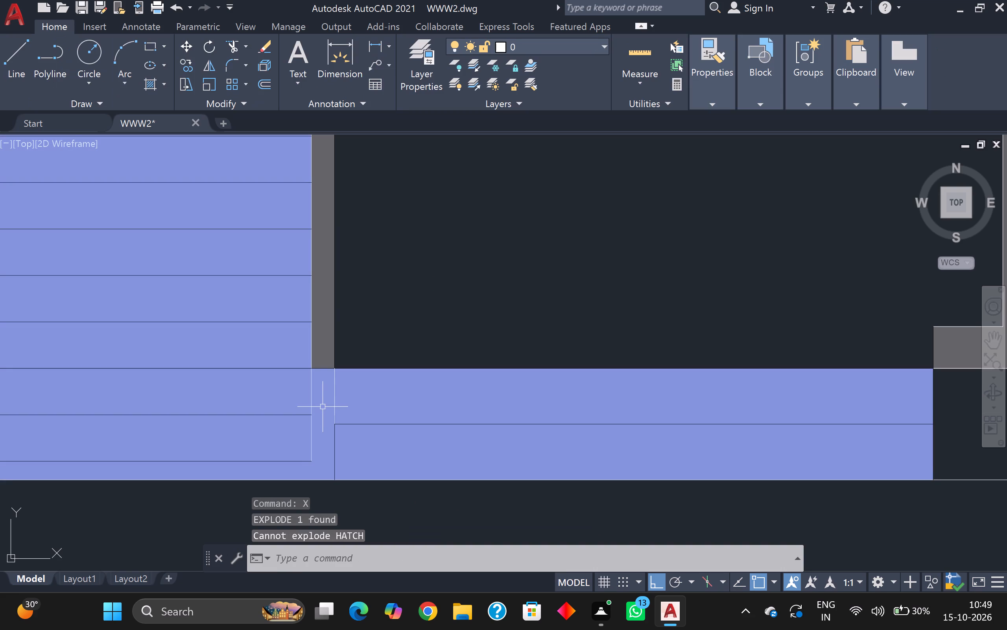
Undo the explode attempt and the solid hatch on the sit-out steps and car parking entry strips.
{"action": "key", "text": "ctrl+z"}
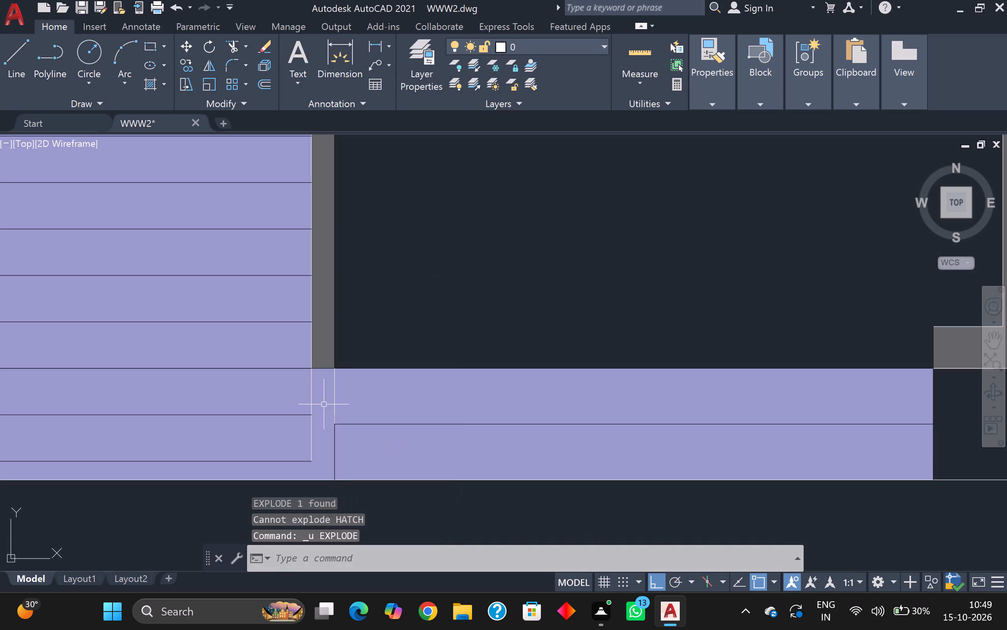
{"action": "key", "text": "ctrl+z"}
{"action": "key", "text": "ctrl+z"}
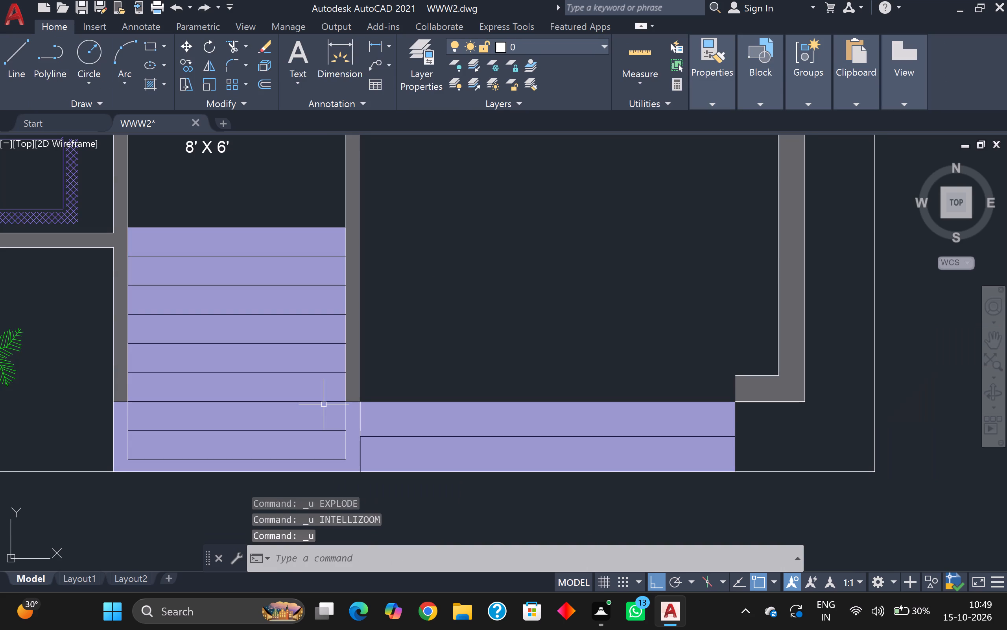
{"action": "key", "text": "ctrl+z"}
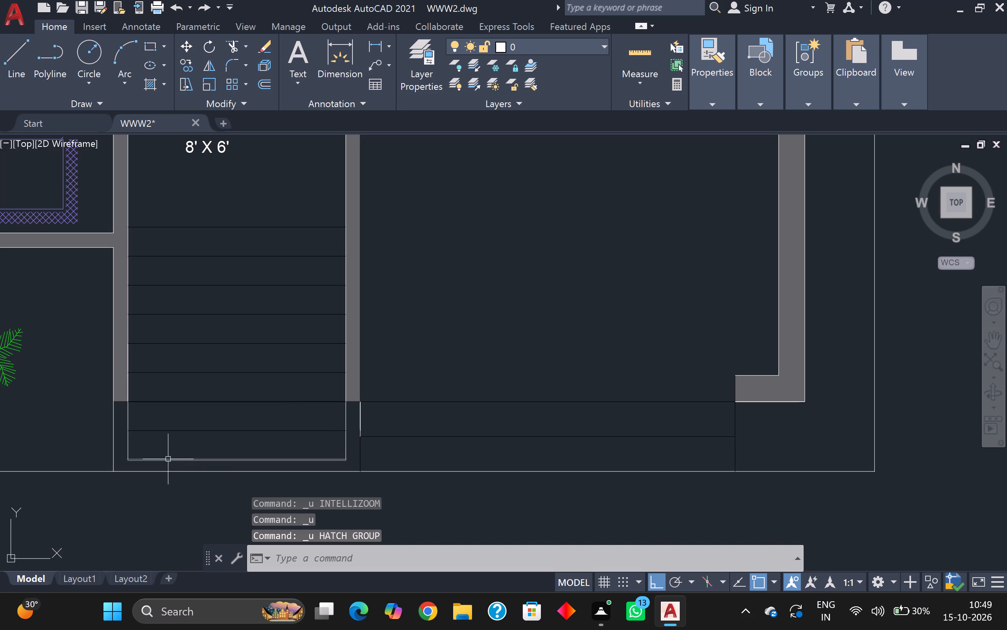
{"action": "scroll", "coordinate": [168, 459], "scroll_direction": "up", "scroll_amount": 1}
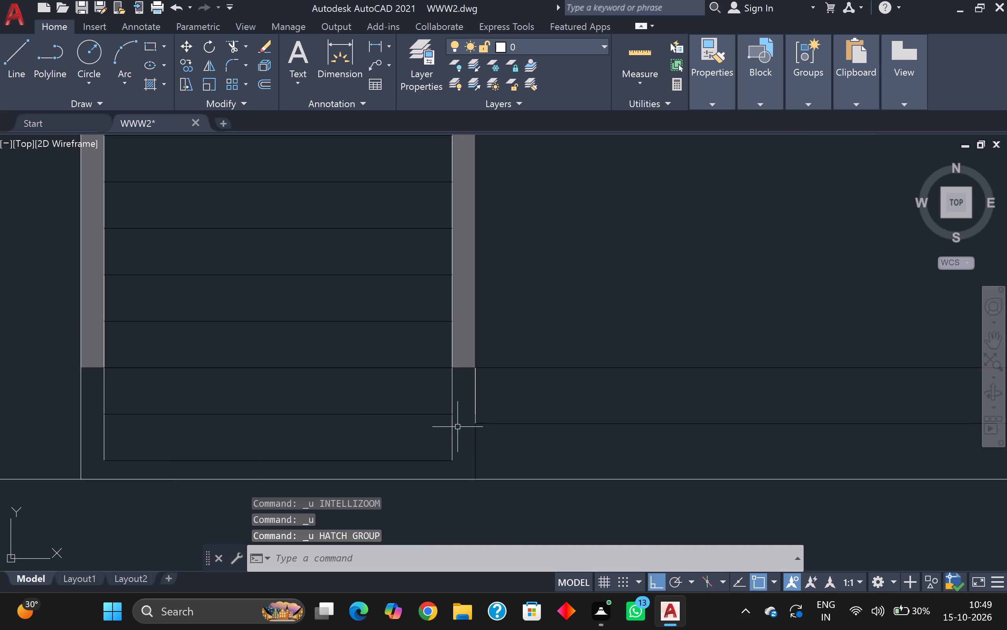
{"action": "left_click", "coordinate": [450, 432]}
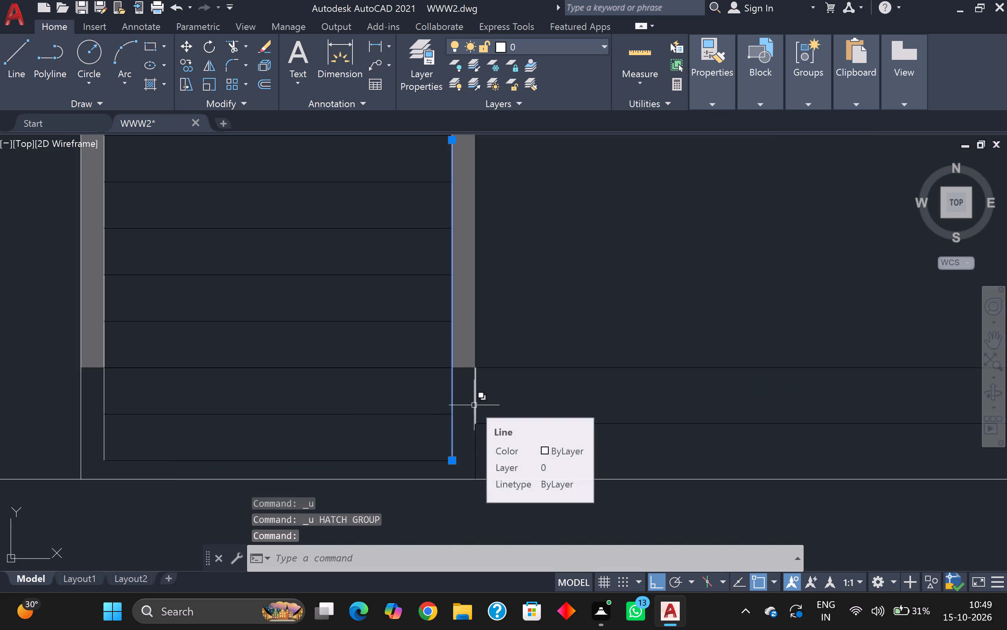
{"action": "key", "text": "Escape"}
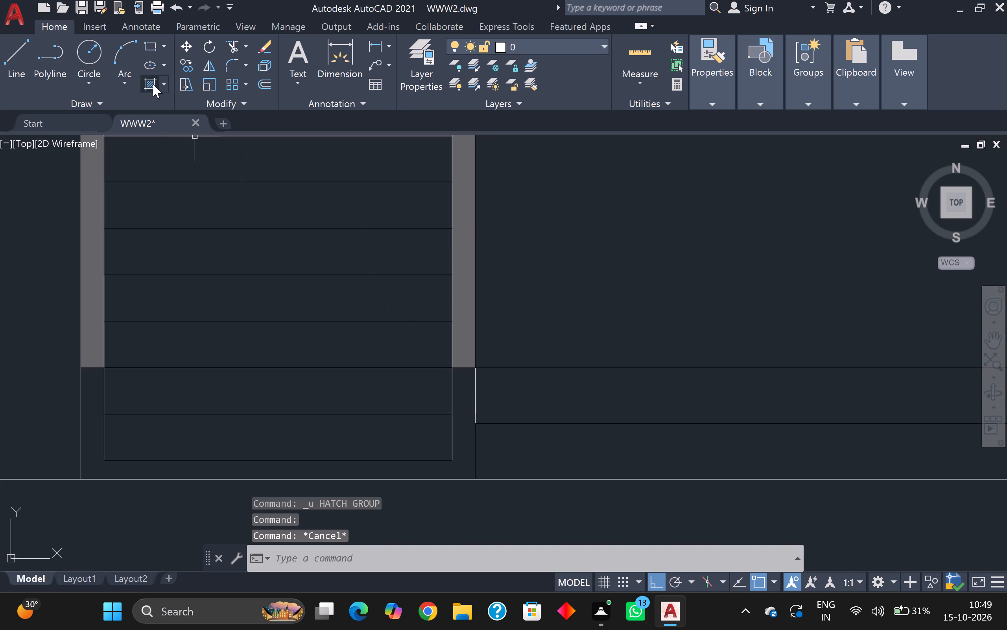
Fill all the sit-out steps with solid hatch in colour 122,175,223.
{"action": "left_click", "coordinate": [153, 84]}
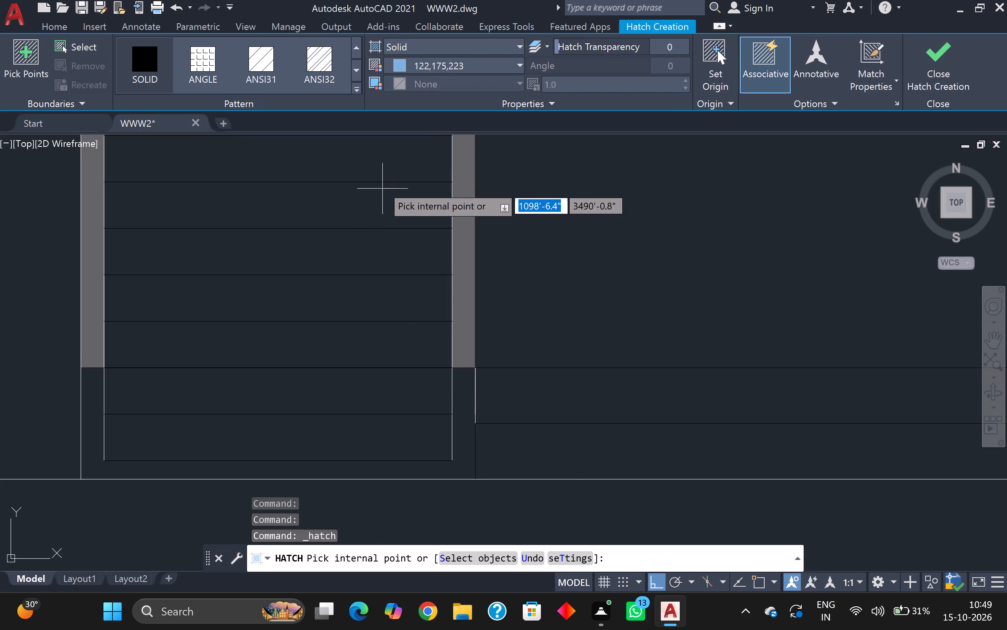
{"action": "middle_click_drag", "start_coordinate": [382, 172], "coordinate": [390, 269]}
{"action": "scroll", "coordinate": [391, 266], "scroll_direction": "down", "scroll_amount": 2}
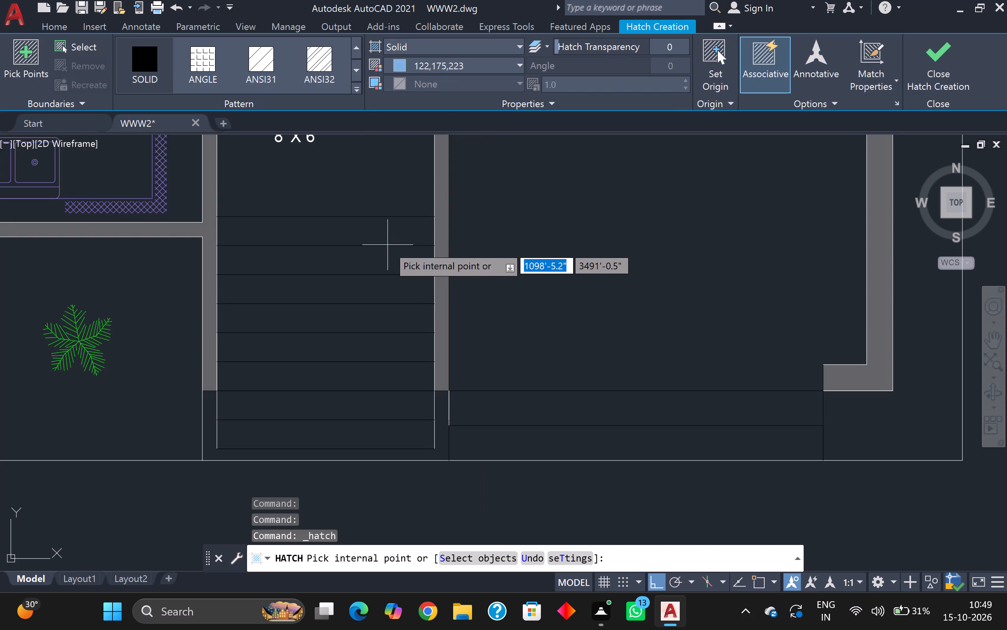
{"action": "left_click", "coordinate": [386, 235]}
{"action": "left_click", "coordinate": [385, 263]}
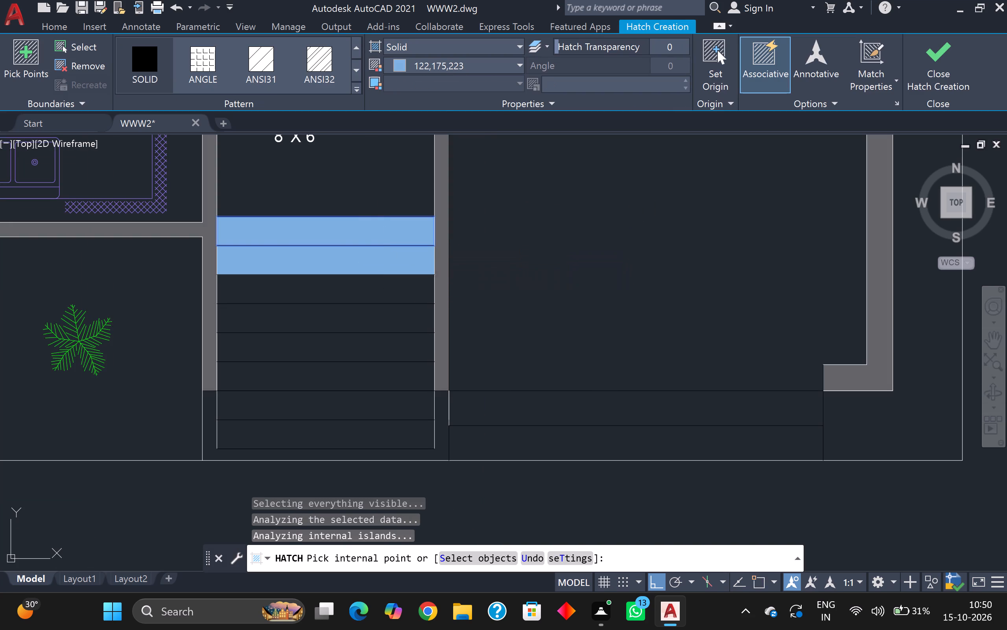
{"action": "left_click", "coordinate": [385, 294]}
{"action": "left_click", "coordinate": [385, 318]}
{"action": "left_click", "coordinate": [385, 345]}
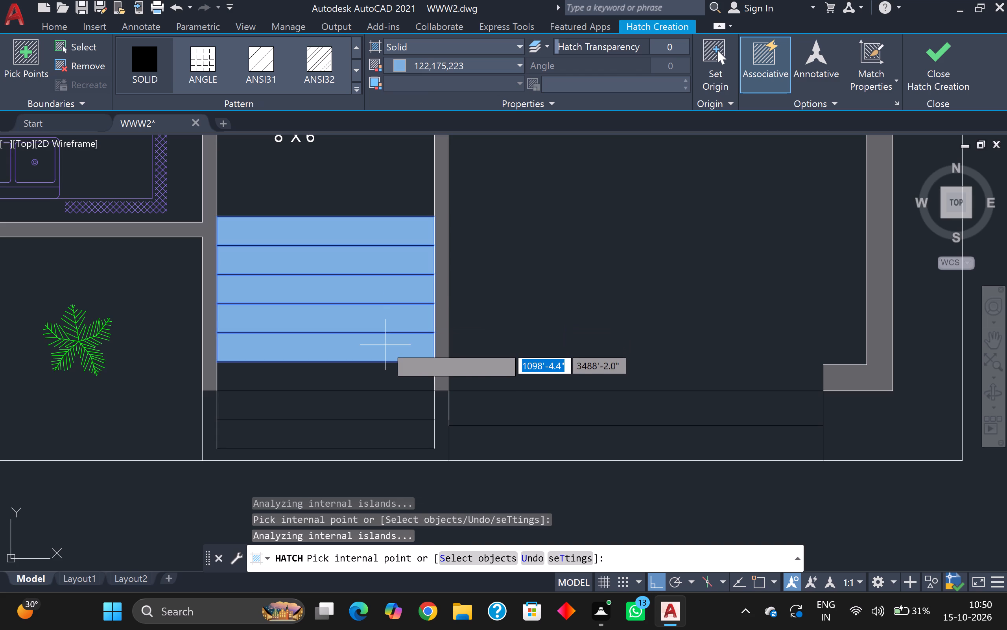
{"action": "left_click", "coordinate": [385, 370]}
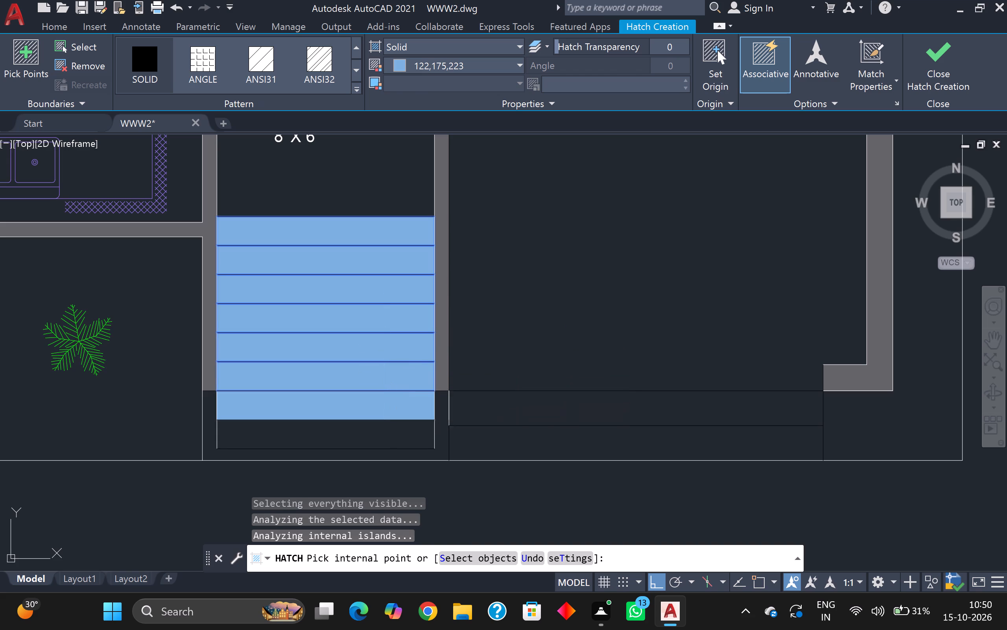
{"action": "left_click", "coordinate": [384, 395]}
{"action": "left_click", "coordinate": [378, 427]}
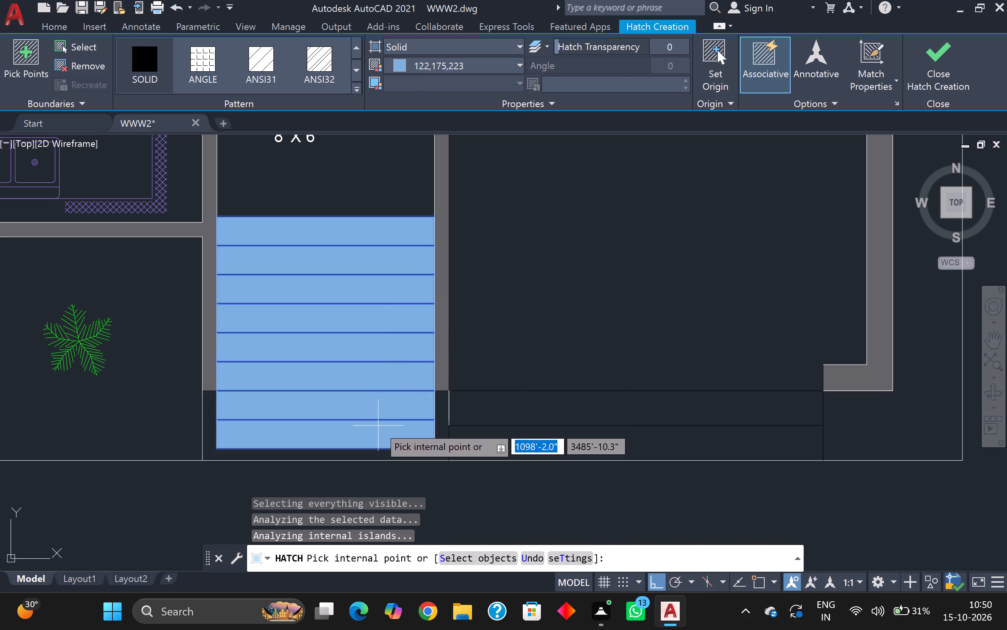
{"action": "left_click", "coordinate": [395, 67]}
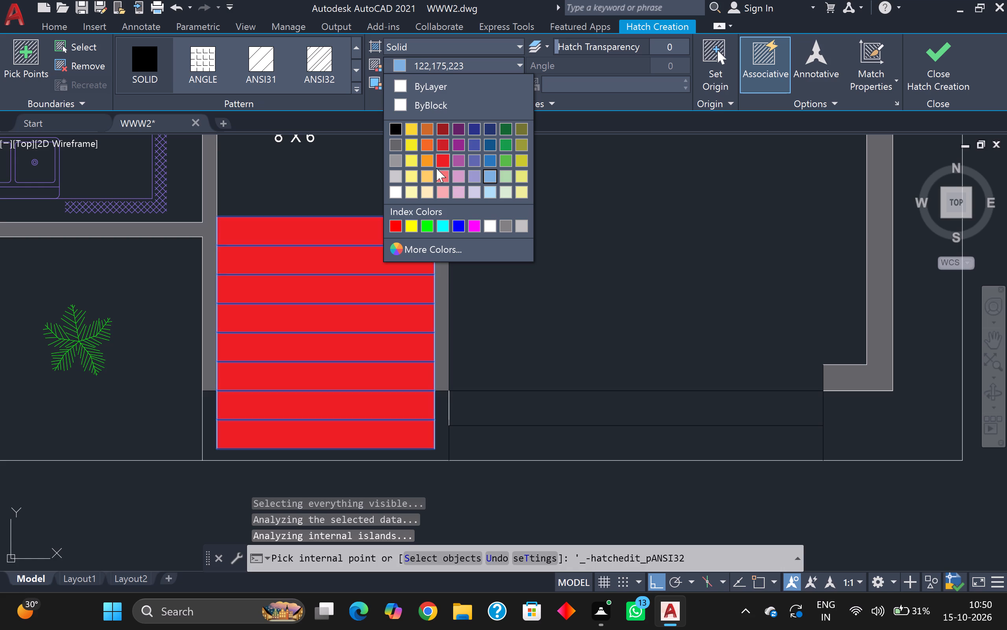
{"action": "key", "text": "Escape"}
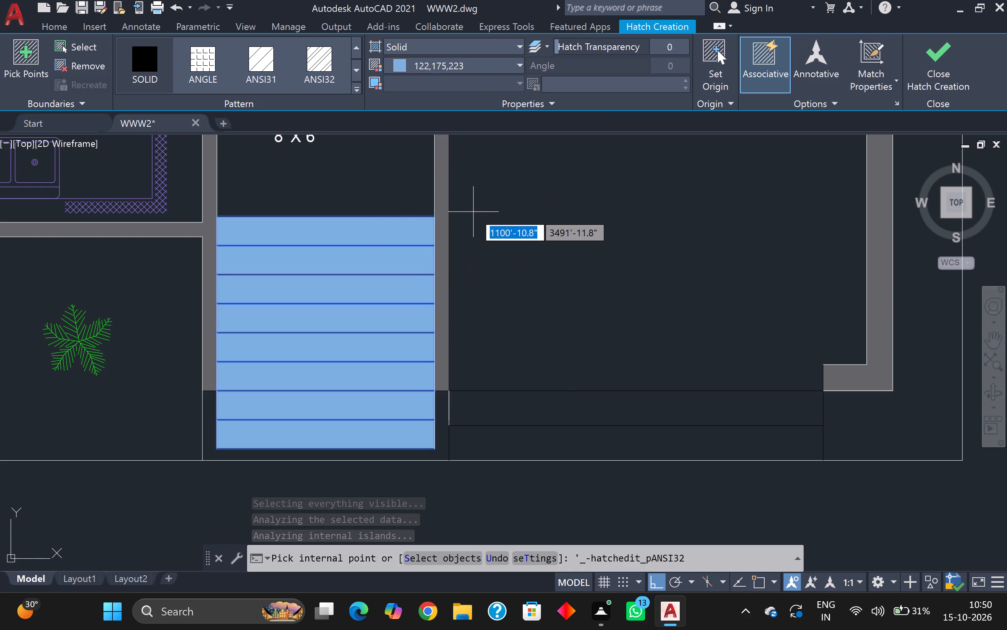
{"action": "key", "text": "Escape"}
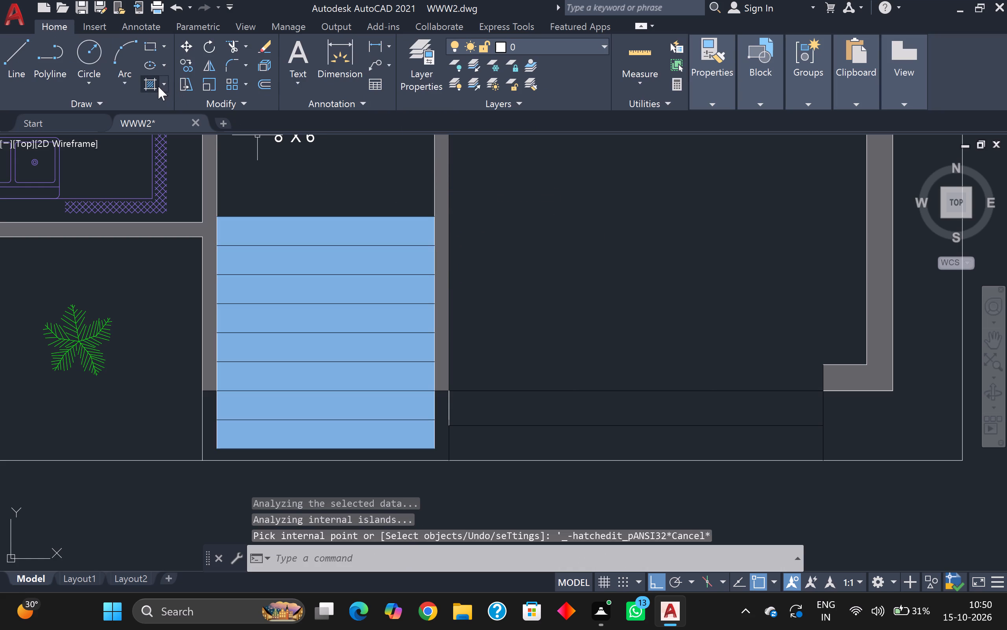
Fill the border around the lowest sit-out steps with solid hatch in colour 205,105,40.
{"action": "left_click", "coordinate": [158, 86]}
{"action": "left_click", "coordinate": [433, 67]}
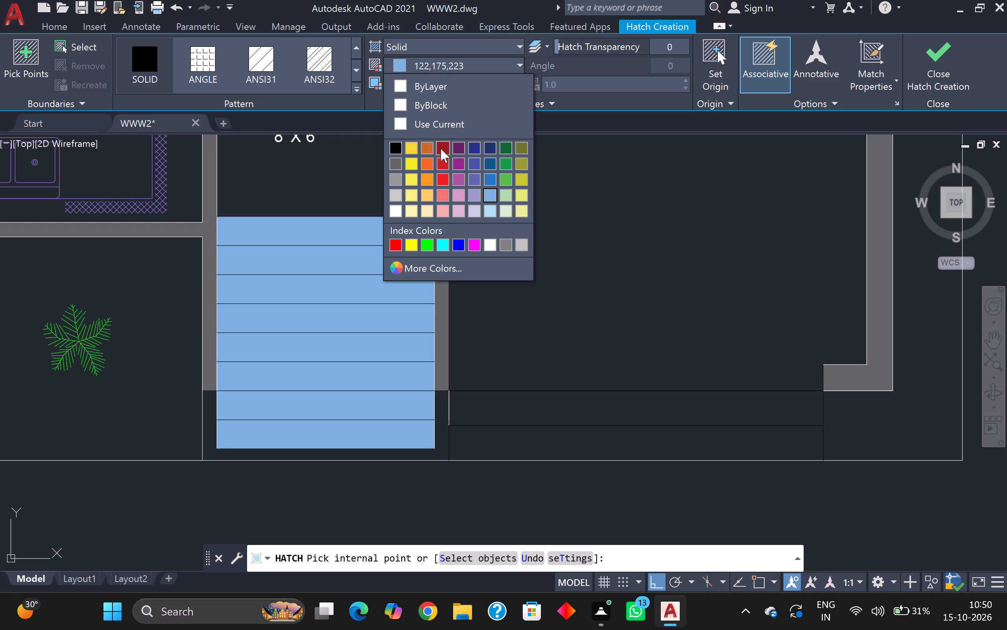
{"action": "left_click", "coordinate": [428, 147]}
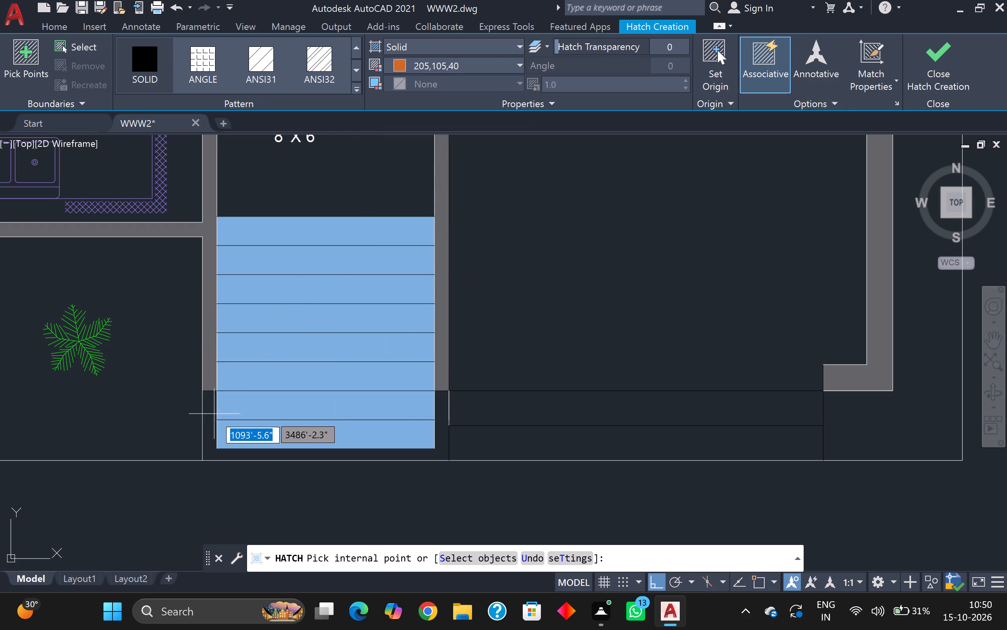
{"action": "left_click", "coordinate": [208, 418]}
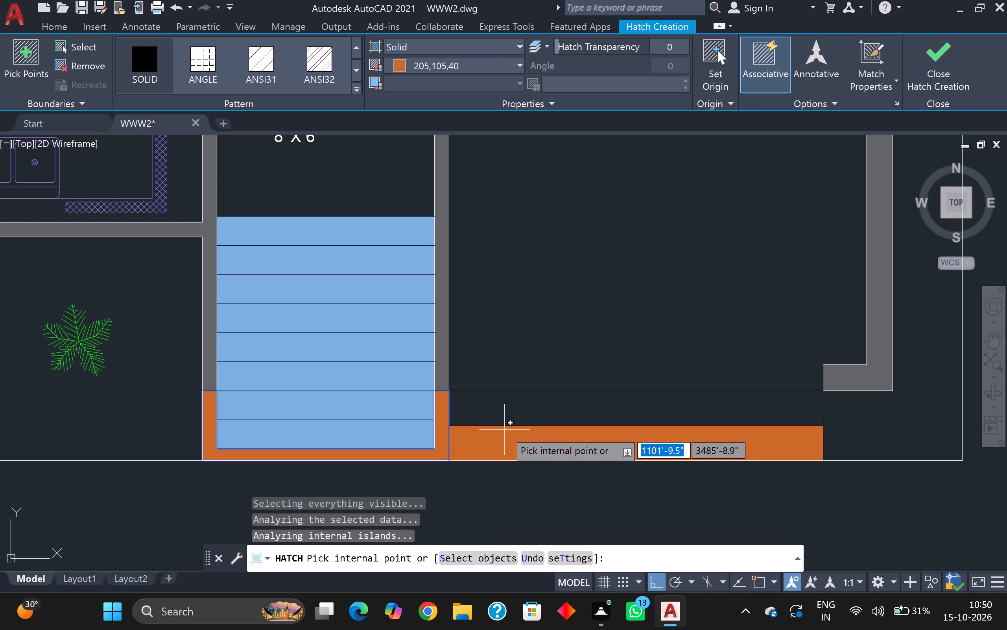
{"action": "key", "text": "Escape"}
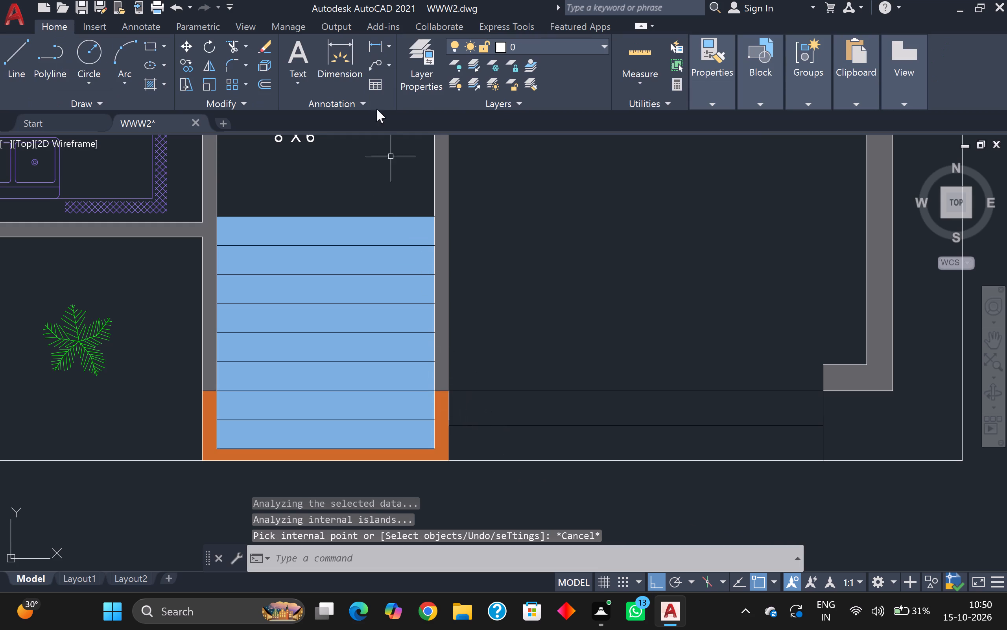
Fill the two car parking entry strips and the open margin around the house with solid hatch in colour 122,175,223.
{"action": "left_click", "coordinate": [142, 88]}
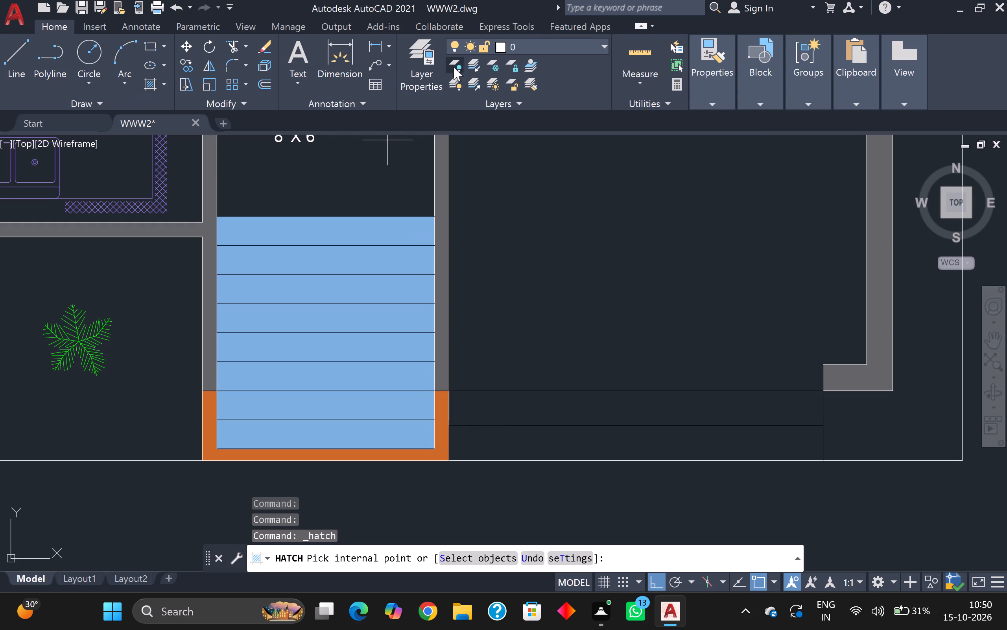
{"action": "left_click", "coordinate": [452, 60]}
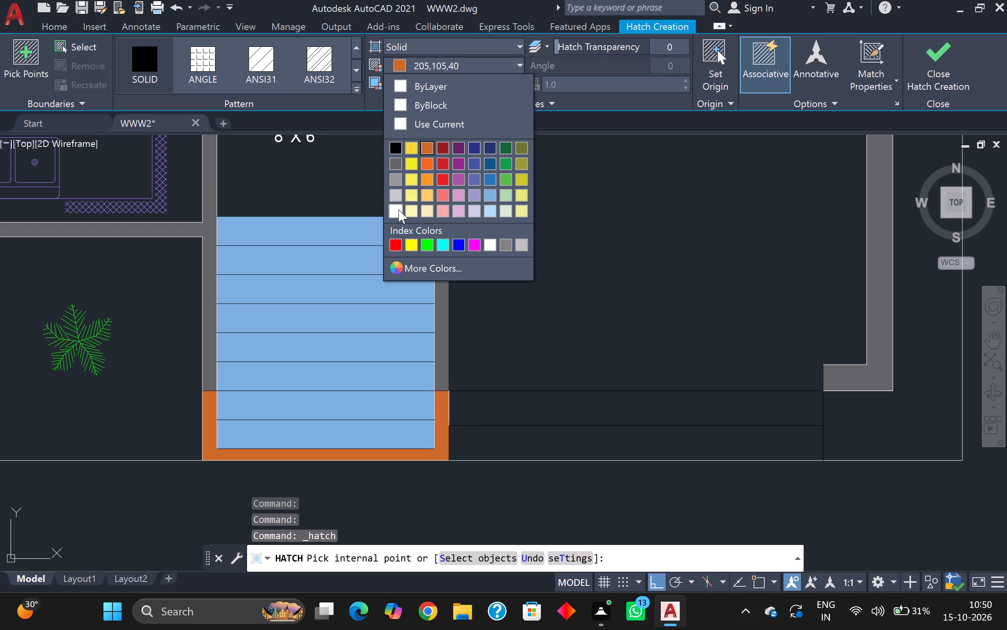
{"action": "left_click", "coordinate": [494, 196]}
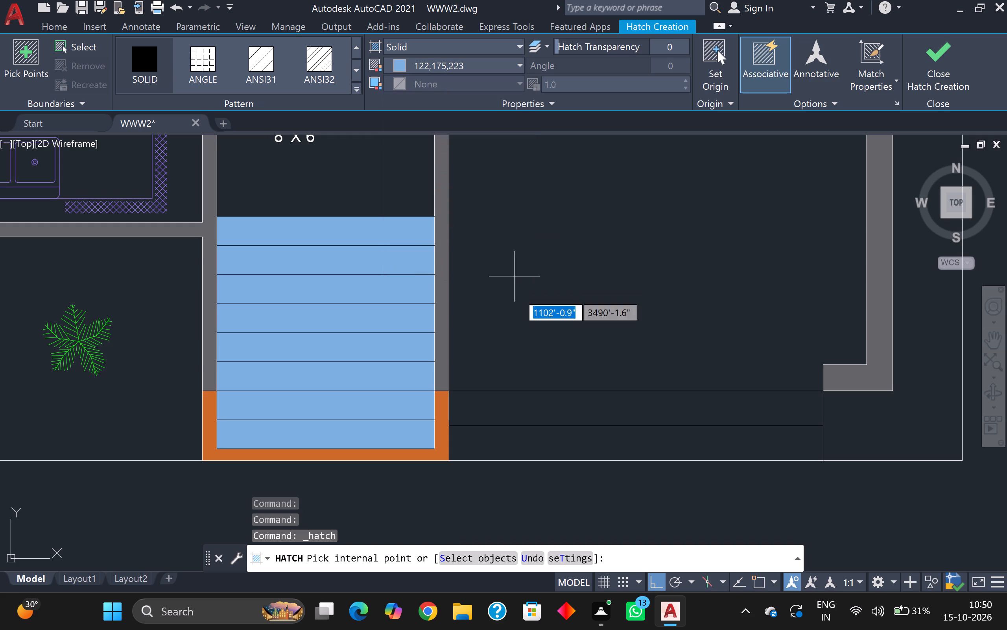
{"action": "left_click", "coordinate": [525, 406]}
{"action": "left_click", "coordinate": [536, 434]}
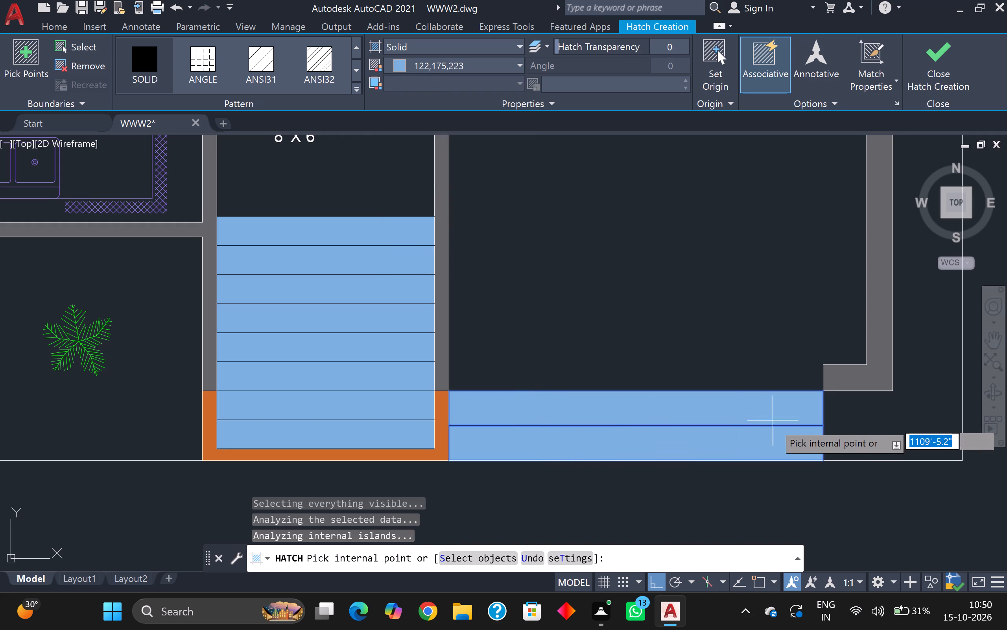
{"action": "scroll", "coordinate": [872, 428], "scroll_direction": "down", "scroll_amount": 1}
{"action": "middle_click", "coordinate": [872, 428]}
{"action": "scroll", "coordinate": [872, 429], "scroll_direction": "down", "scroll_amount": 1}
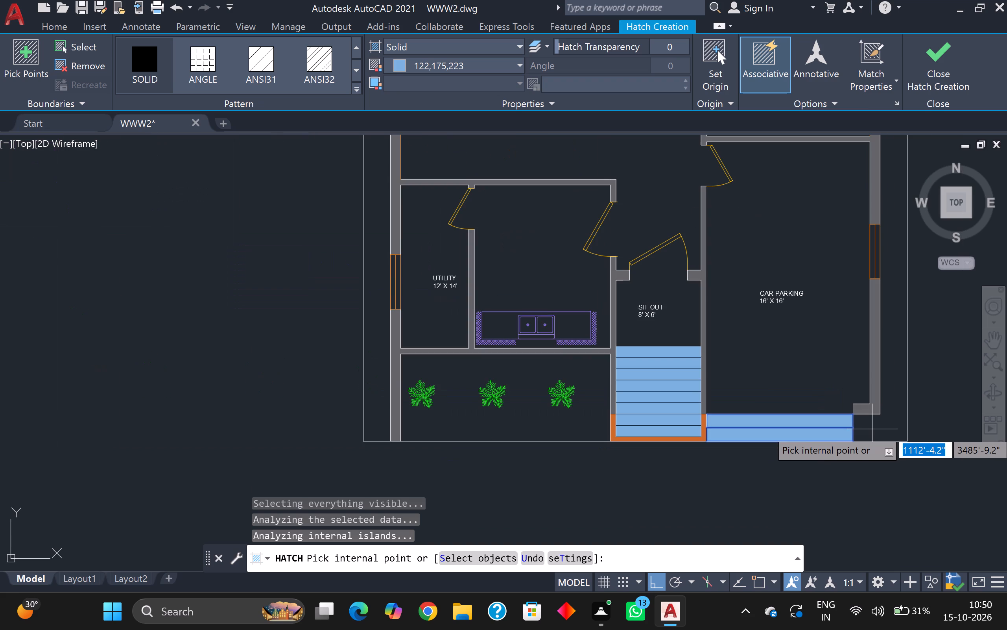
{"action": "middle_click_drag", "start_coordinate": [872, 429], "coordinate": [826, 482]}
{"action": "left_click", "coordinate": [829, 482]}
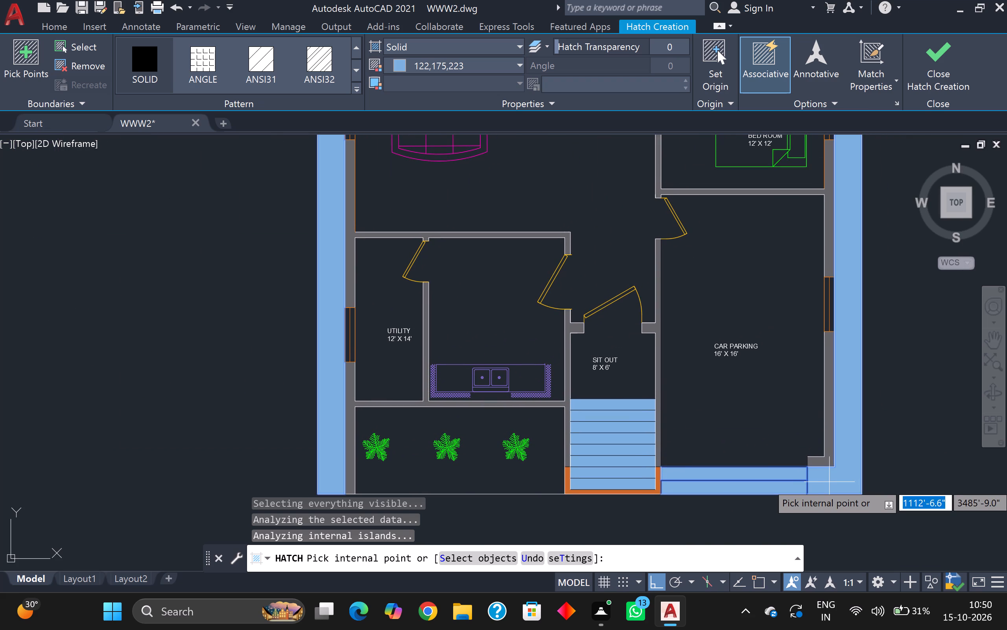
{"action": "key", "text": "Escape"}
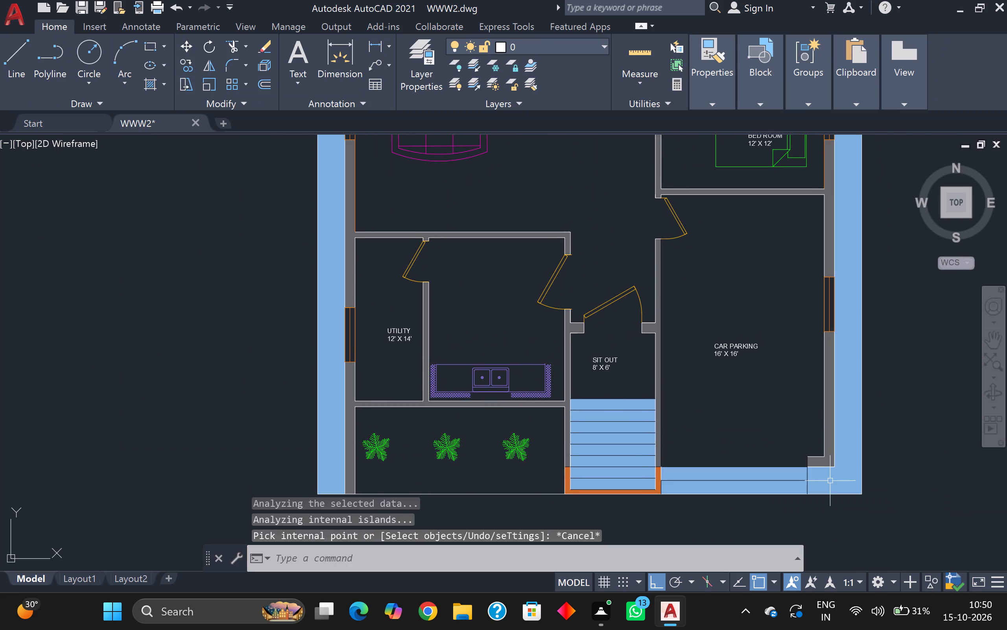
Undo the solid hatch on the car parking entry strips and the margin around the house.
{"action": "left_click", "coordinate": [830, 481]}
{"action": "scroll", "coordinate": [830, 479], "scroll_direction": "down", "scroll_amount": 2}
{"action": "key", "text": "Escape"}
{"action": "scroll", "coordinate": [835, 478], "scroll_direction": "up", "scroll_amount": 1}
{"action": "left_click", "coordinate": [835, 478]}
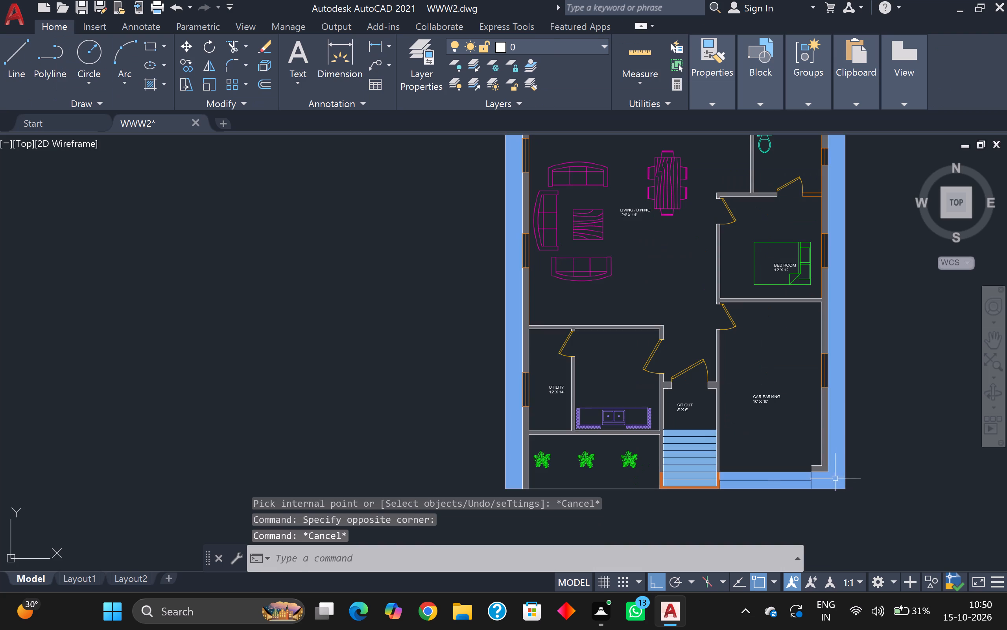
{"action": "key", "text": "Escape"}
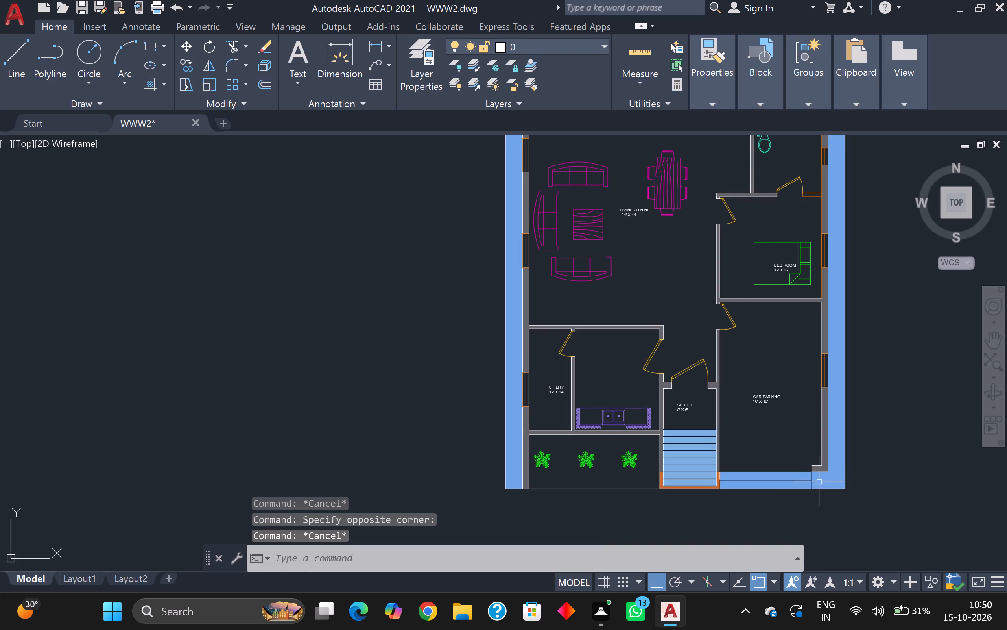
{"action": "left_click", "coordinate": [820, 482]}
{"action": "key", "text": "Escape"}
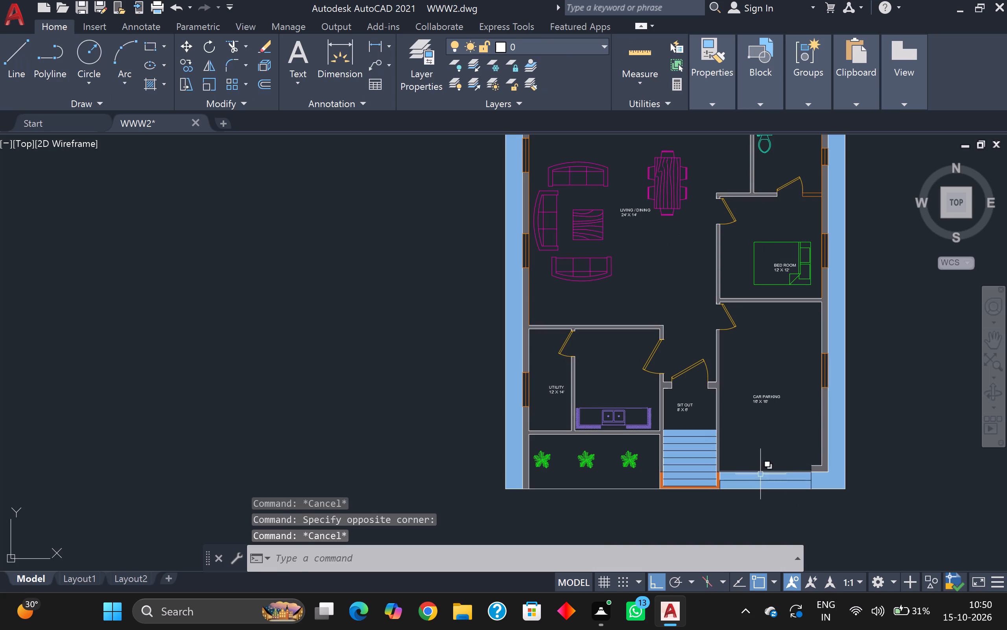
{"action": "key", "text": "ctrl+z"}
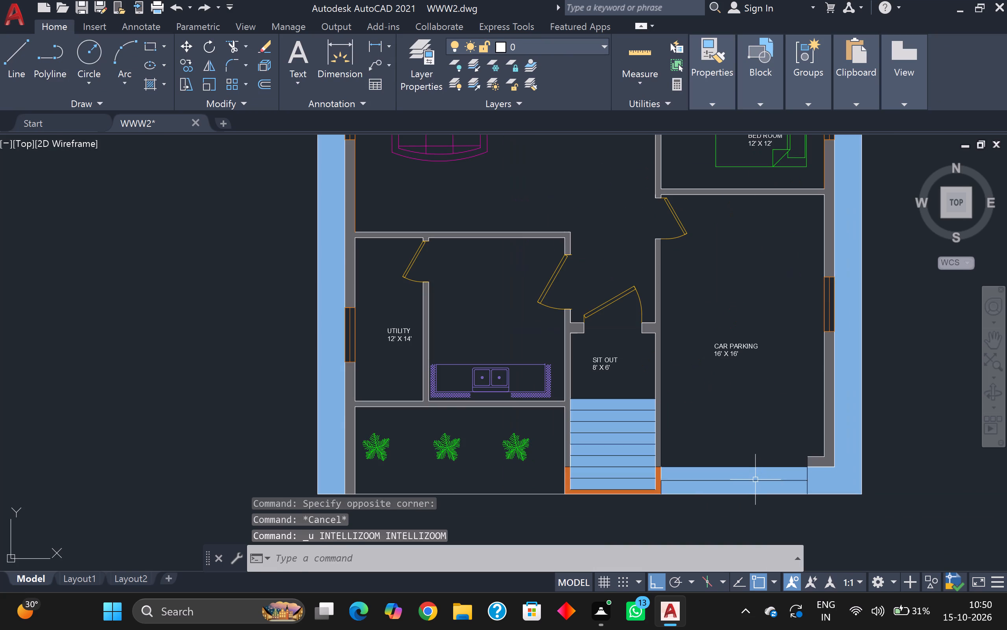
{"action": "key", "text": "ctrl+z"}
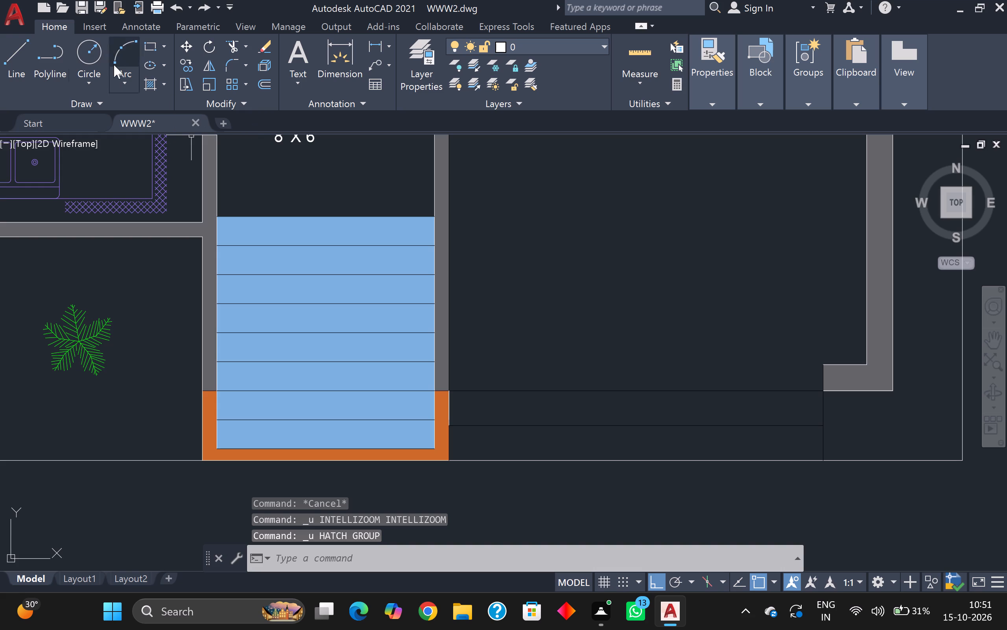
Fill the two car parking entry strips with solid hatch in colour 122,175,223.
{"action": "left_click", "coordinate": [144, 87]}
{"action": "left_click", "coordinate": [610, 398]}
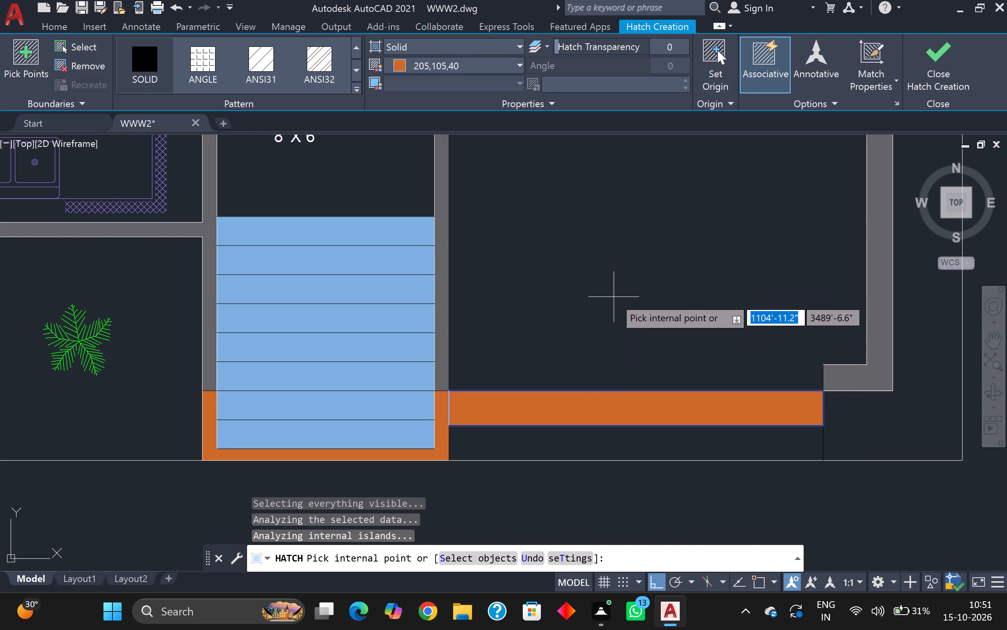
{"action": "key", "text": "ctrl+z"}
{"action": "left_click", "coordinate": [391, 64]}
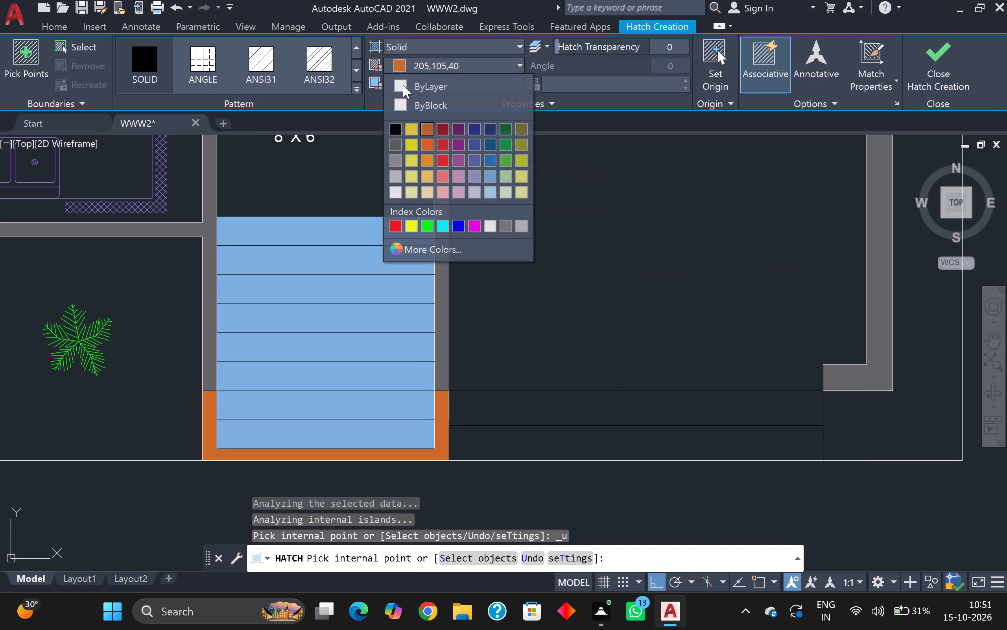
{"action": "left_click", "coordinate": [495, 176]}
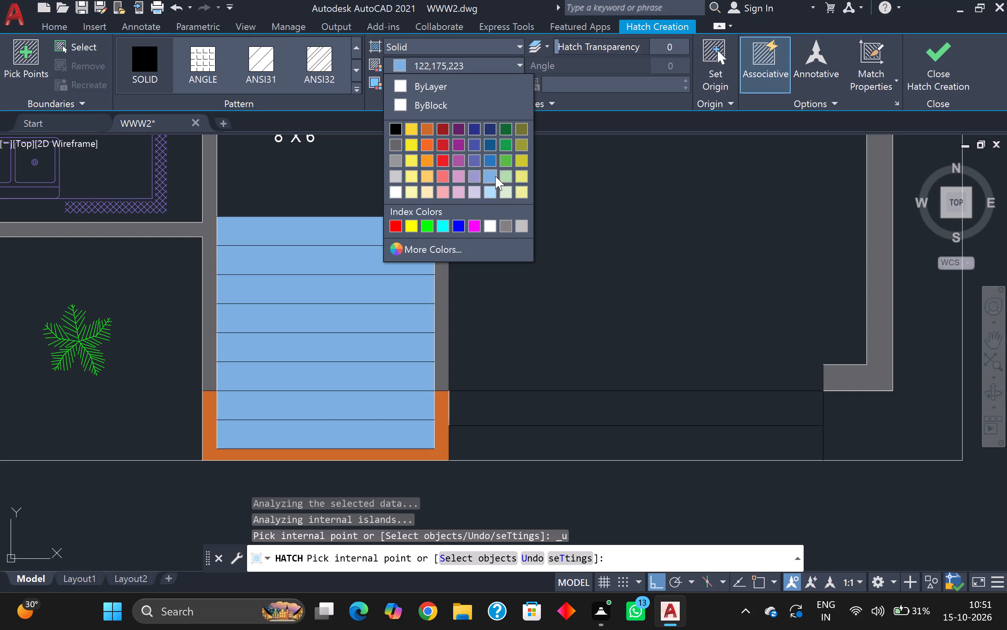
{"action": "left_click", "coordinate": [528, 420]}
{"action": "left_click", "coordinate": [528, 445]}
{"action": "key", "text": "Escape"}
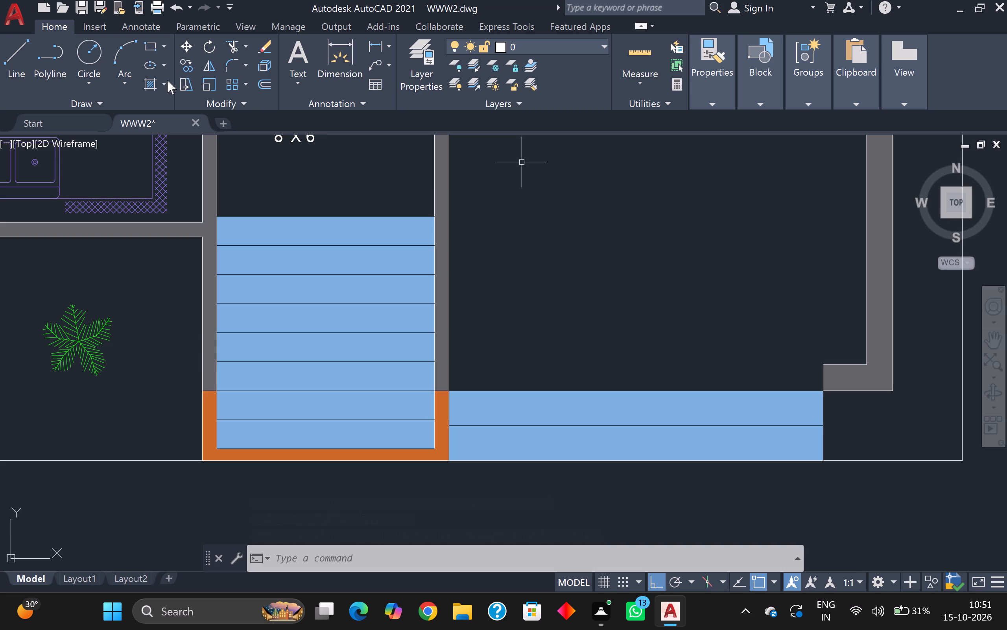
Fill the open margin between the house walls and the outer boundary with solid hatch in colour 88,186,72.
{"action": "left_click", "coordinate": [155, 89]}
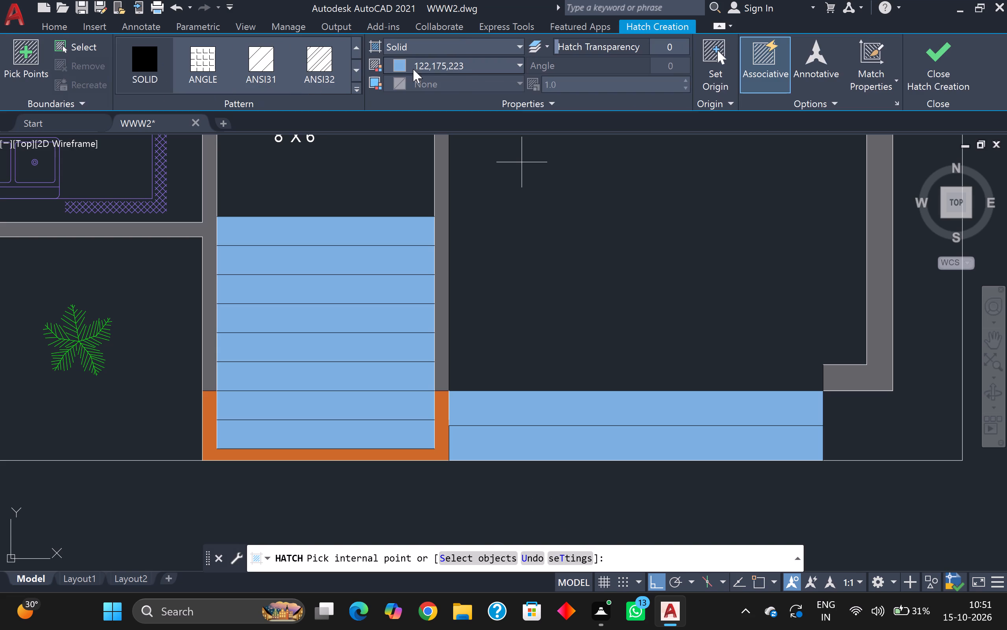
{"action": "left_click", "coordinate": [408, 65]}
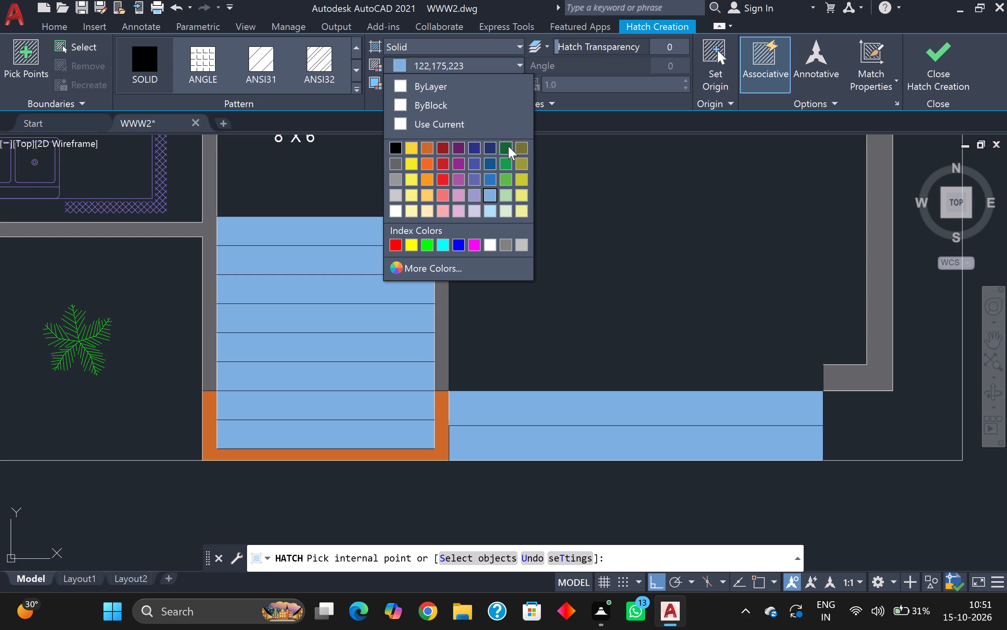
{"action": "left_click", "coordinate": [506, 178]}
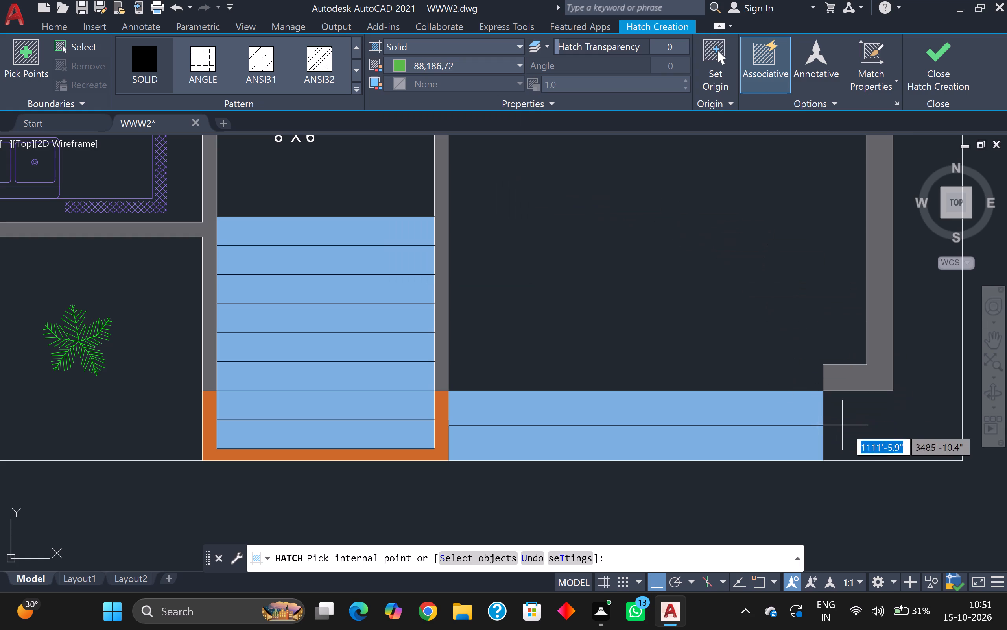
{"action": "left_click", "coordinate": [874, 438]}
{"action": "scroll", "coordinate": [873, 427], "scroll_direction": "down", "scroll_amount": 3}
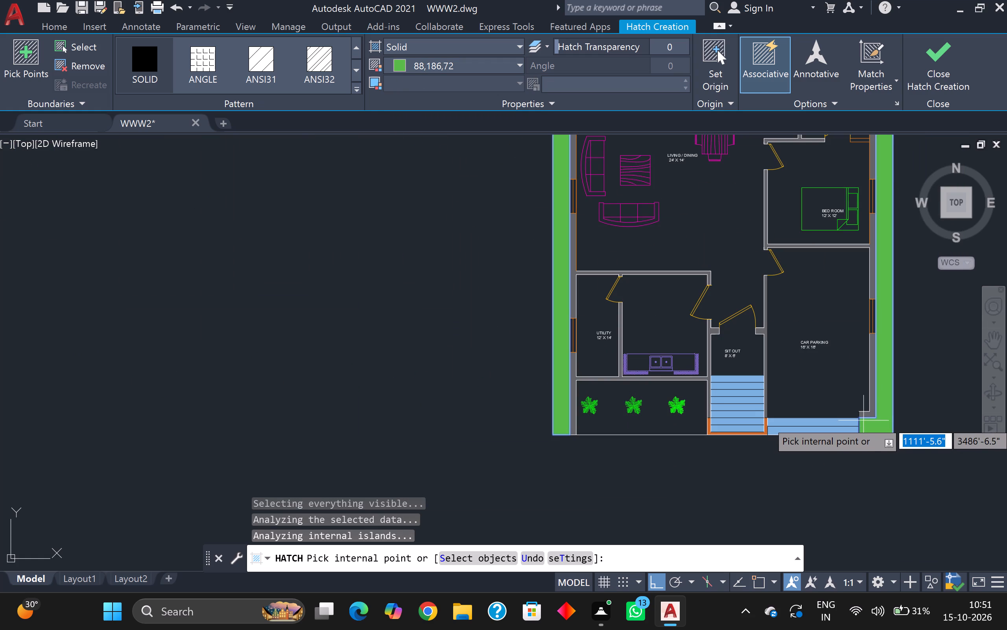
{"action": "key", "text": "Escape"}
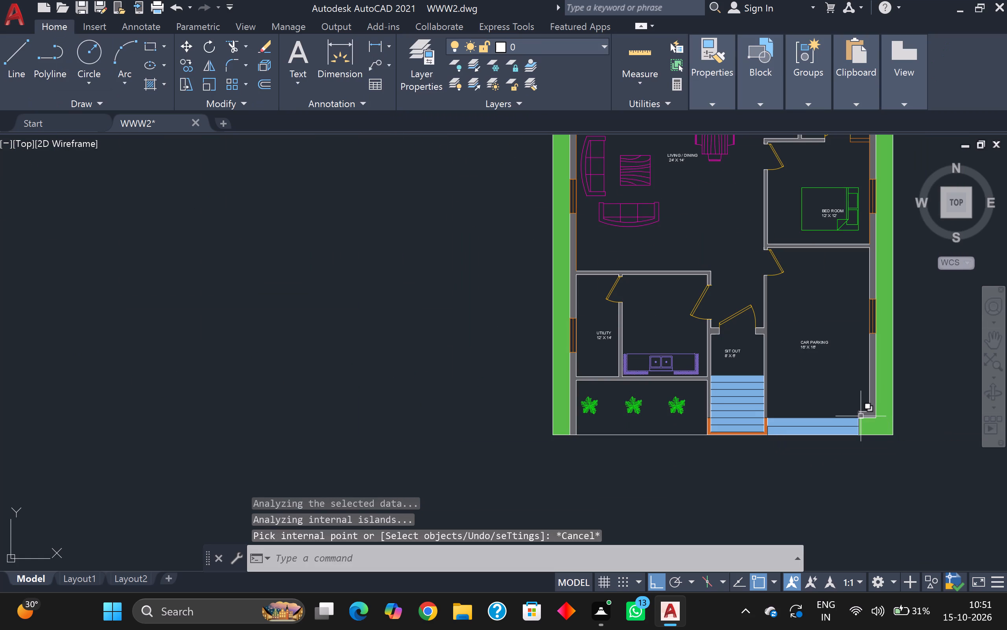
{"action": "key", "text": "Escape"}
{"action": "key", "text": "Escape"}
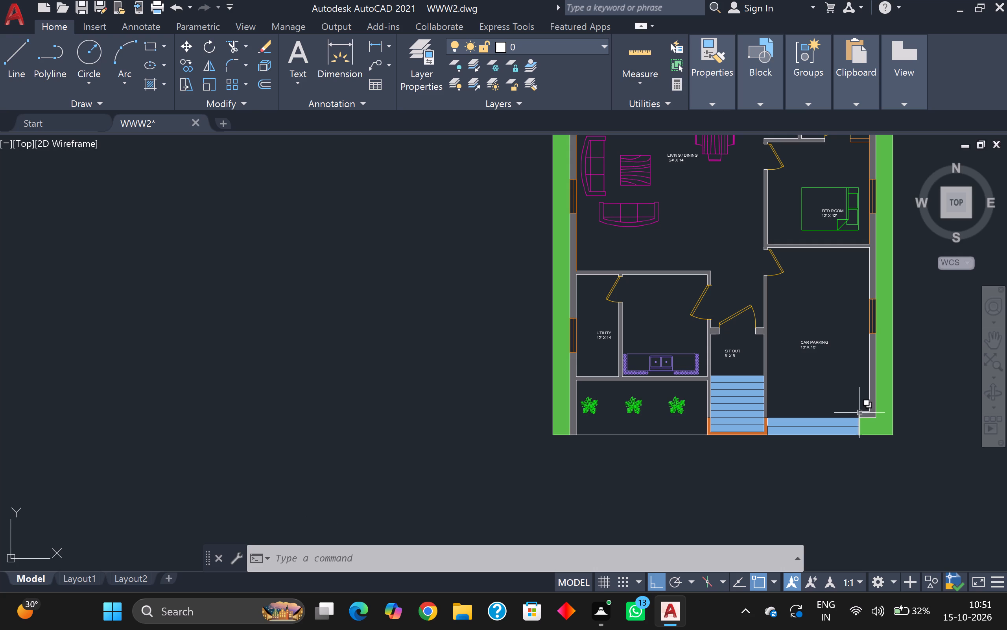
Review the whole floor plan, checking the coloured fills, rooms and outdoor margin.
{"action": "scroll", "coordinate": [828, 286], "scroll_direction": "down", "scroll_amount": 2}
{"action": "scroll", "coordinate": [826, 290], "scroll_direction": "up", "scroll_amount": 2}
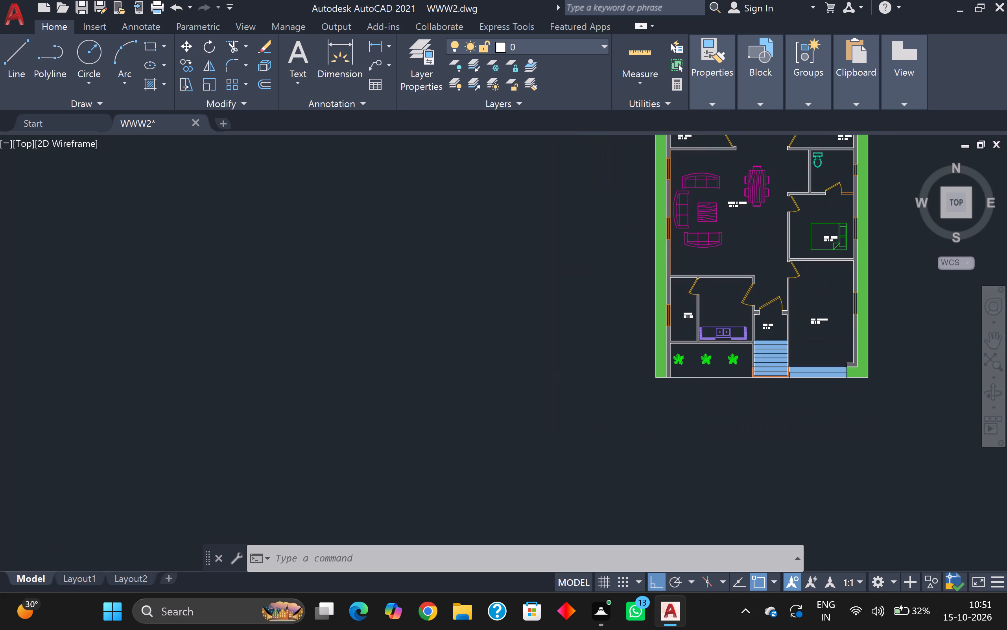
{"action": "key", "text": "Escape"}
{"action": "middle_click_drag", "start_coordinate": [826, 304], "coordinate": [713, 396]}
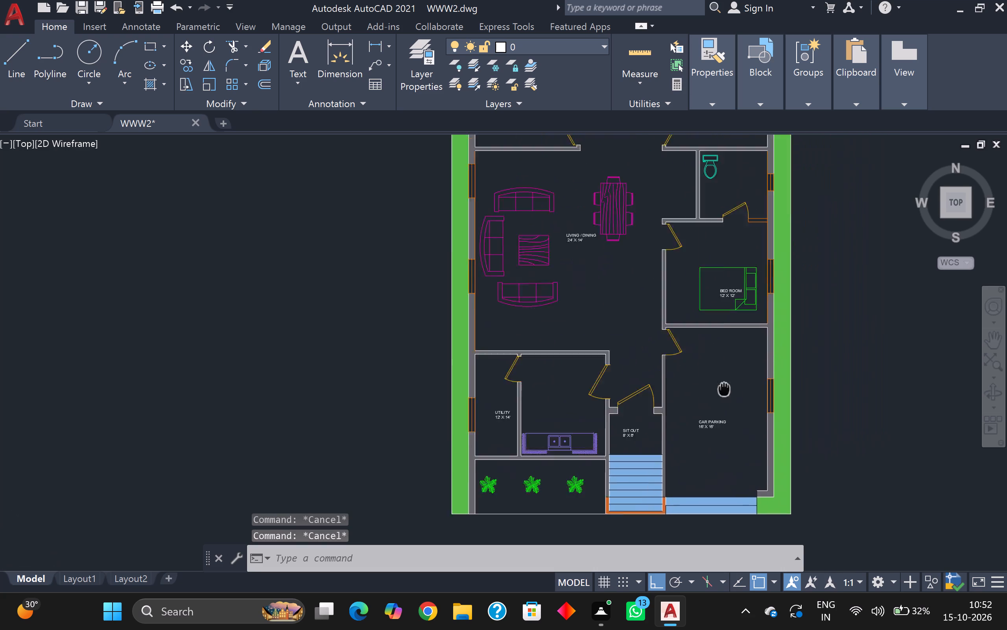
{"action": "middle_click_drag", "start_coordinate": [713, 396], "coordinate": [661, 432]}
{"action": "scroll", "coordinate": [672, 425], "scroll_direction": "down", "scroll_amount": 1}
{"action": "scroll", "coordinate": [659, 434], "scroll_direction": "up", "scroll_amount": 1}
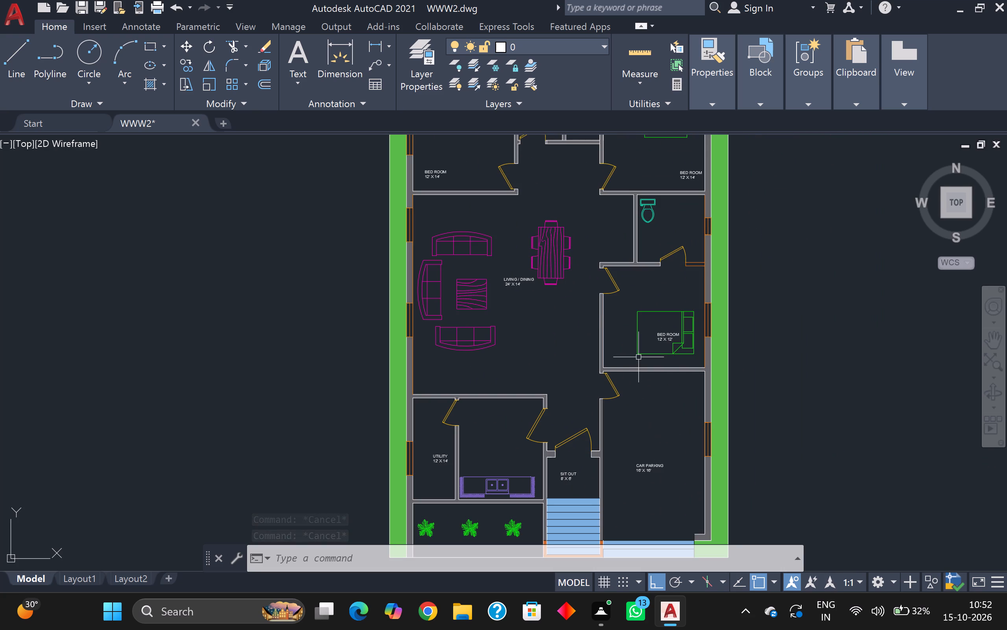
{"action": "scroll", "coordinate": [638, 355], "scroll_direction": "down", "scroll_amount": 1}
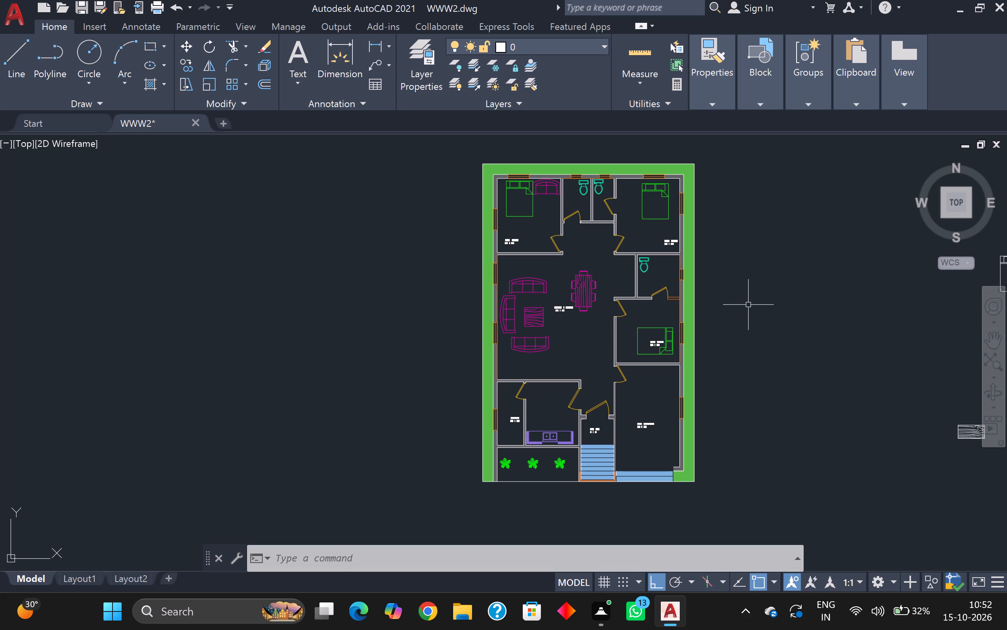
{"action": "scroll", "coordinate": [748, 305], "scroll_direction": "up", "scroll_amount": 1}
{"action": "scroll", "coordinate": [775, 243], "scroll_direction": "down", "scroll_amount": 1}
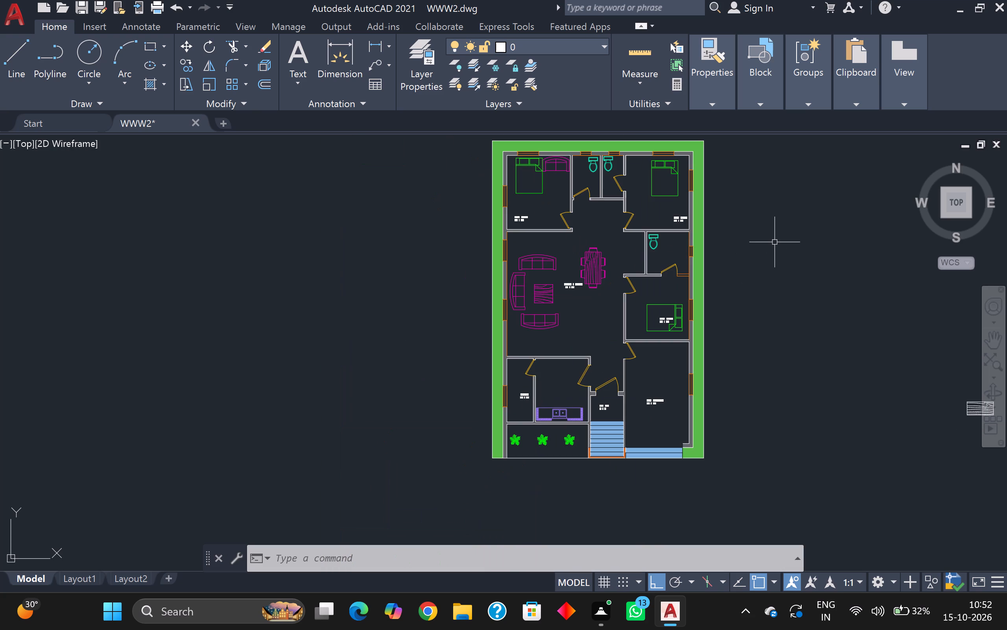
{"action": "middle_click_drag", "start_coordinate": [782, 224], "coordinate": [783, 253]}
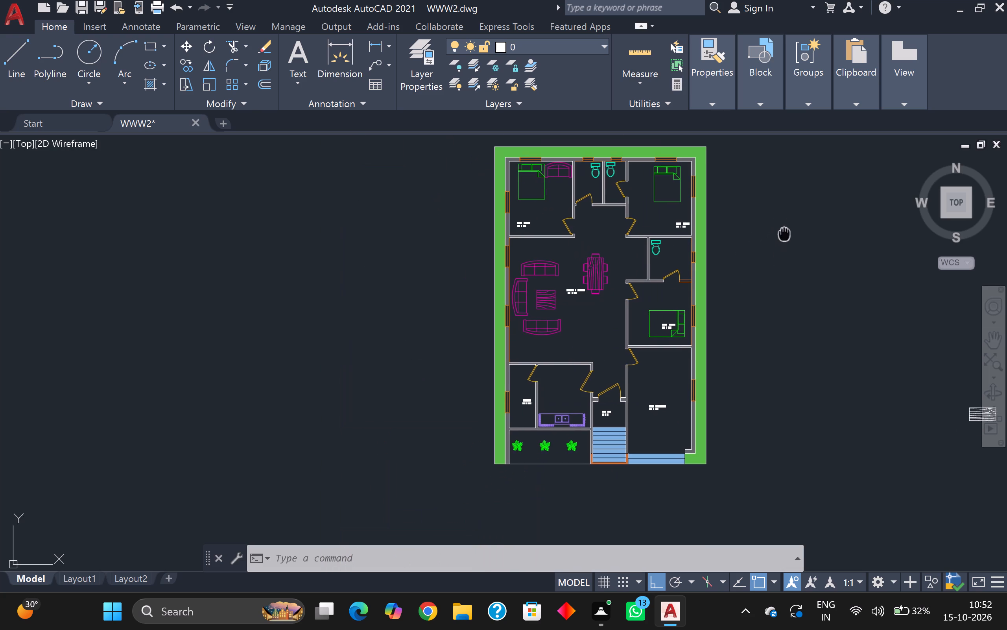
{"action": "middle_click_drag", "start_coordinate": [783, 253], "coordinate": [769, 313]}
Copy the complete floor plan to the clipboard, leaving out the loose furniture pieces beside it.
{"action": "left_click", "coordinate": [812, 215]}
{"action": "scroll", "coordinate": [580, 370], "scroll_direction": "down", "scroll_amount": 1}
{"action": "middle_click_drag", "start_coordinate": [555, 388], "coordinate": [507, 244]}
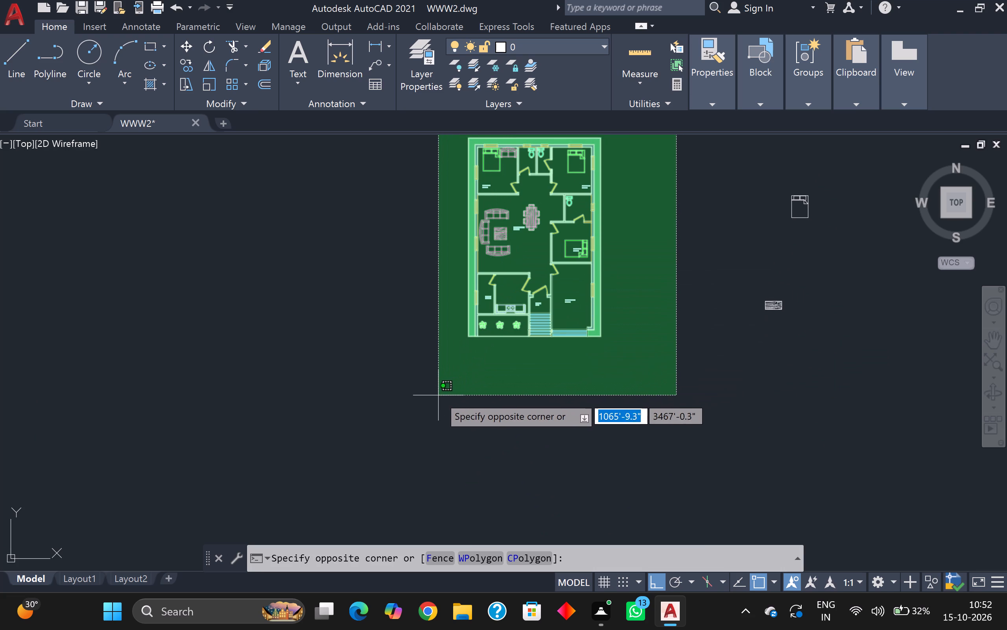
{"action": "left_click", "coordinate": [428, 397]}
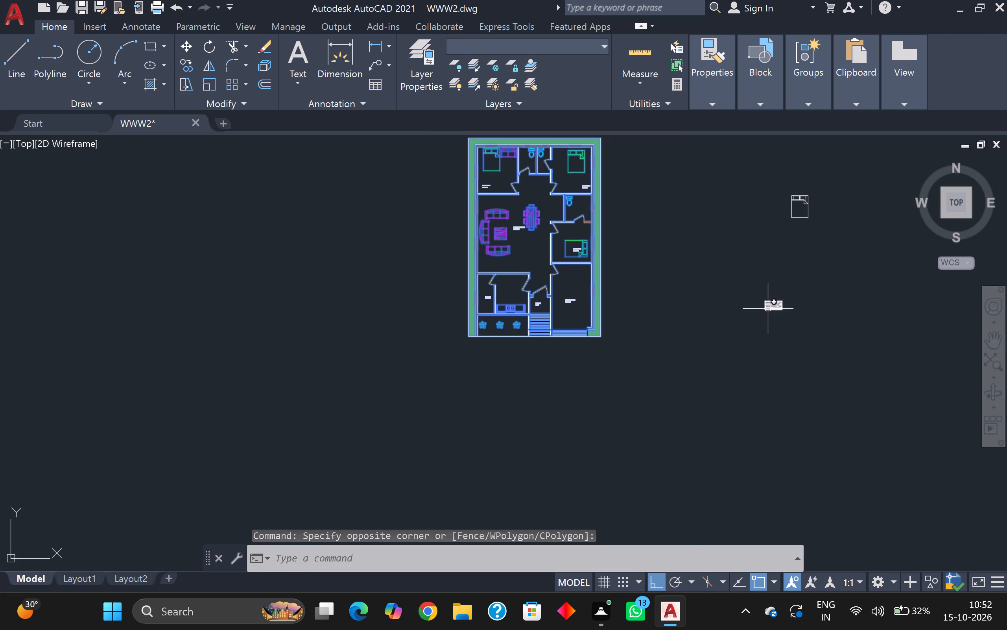
{"action": "key", "text": "ctrl+c"}
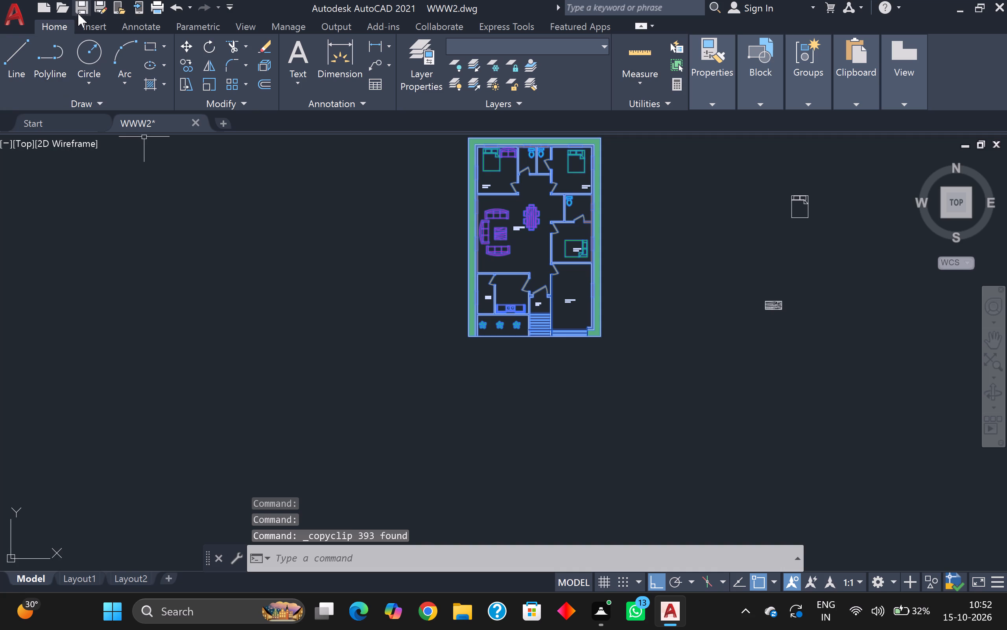
Create a new drawing from the acad template.
{"action": "left_click", "coordinate": [10, 23]}
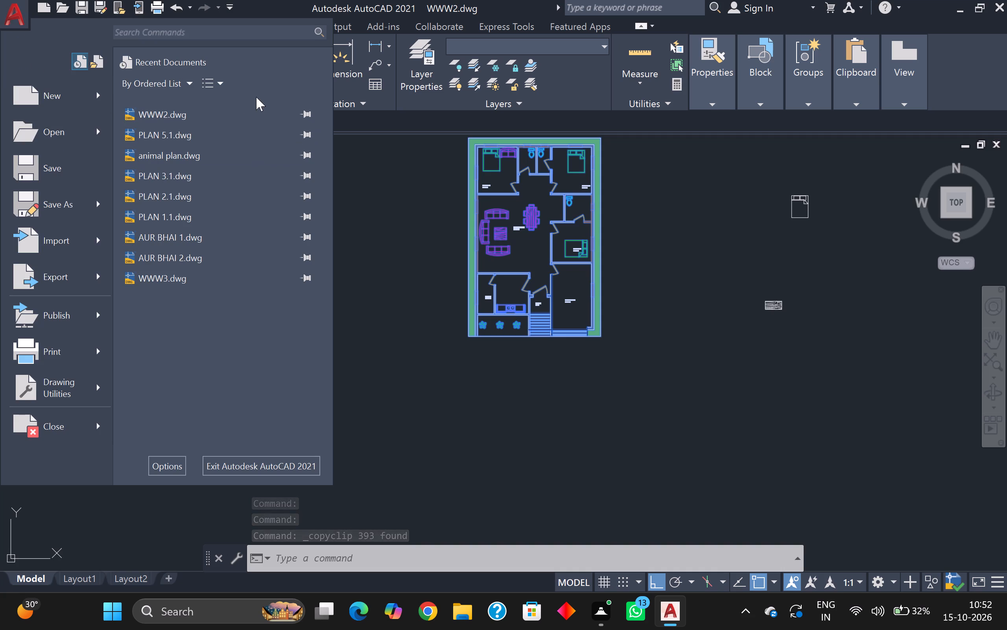
{"action": "left_click", "coordinate": [65, 100]}
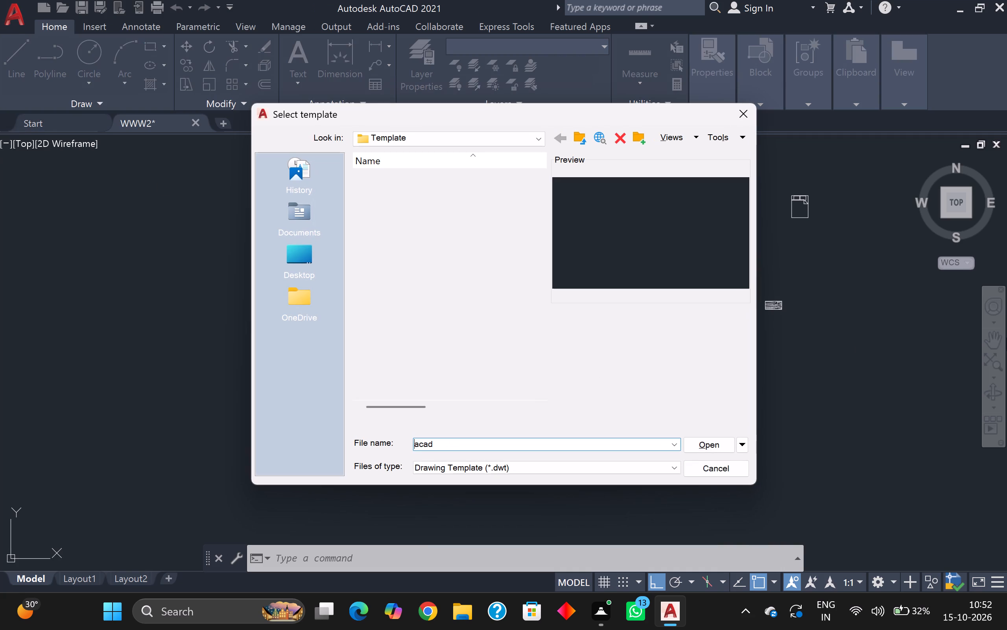
{"action": "left_click", "coordinate": [725, 445]}
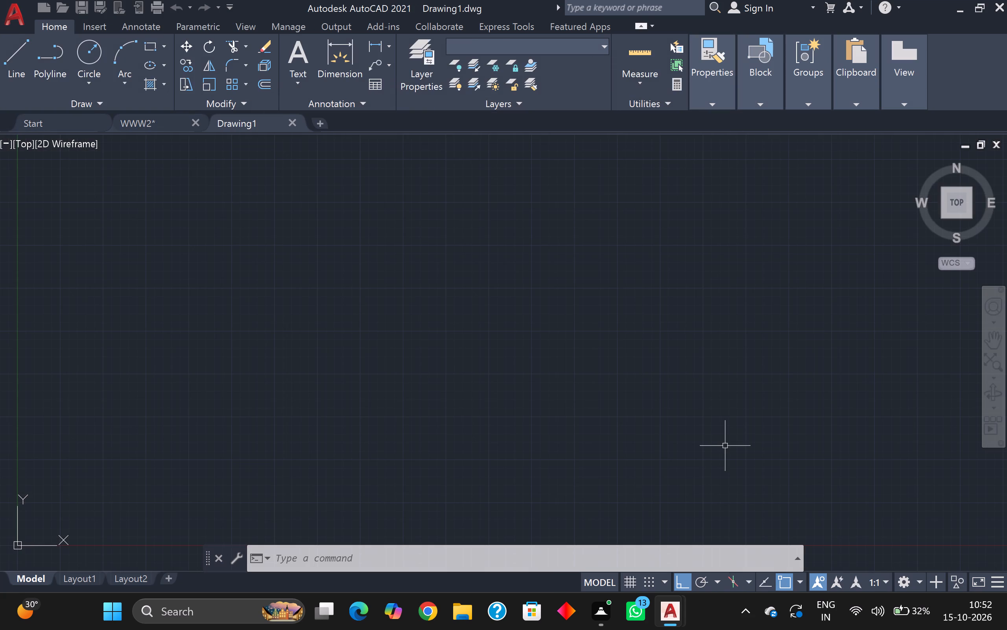
Paste the copied floor plan into the new drawing, near the origin.
{"action": "left_click", "coordinate": [316, 224]}
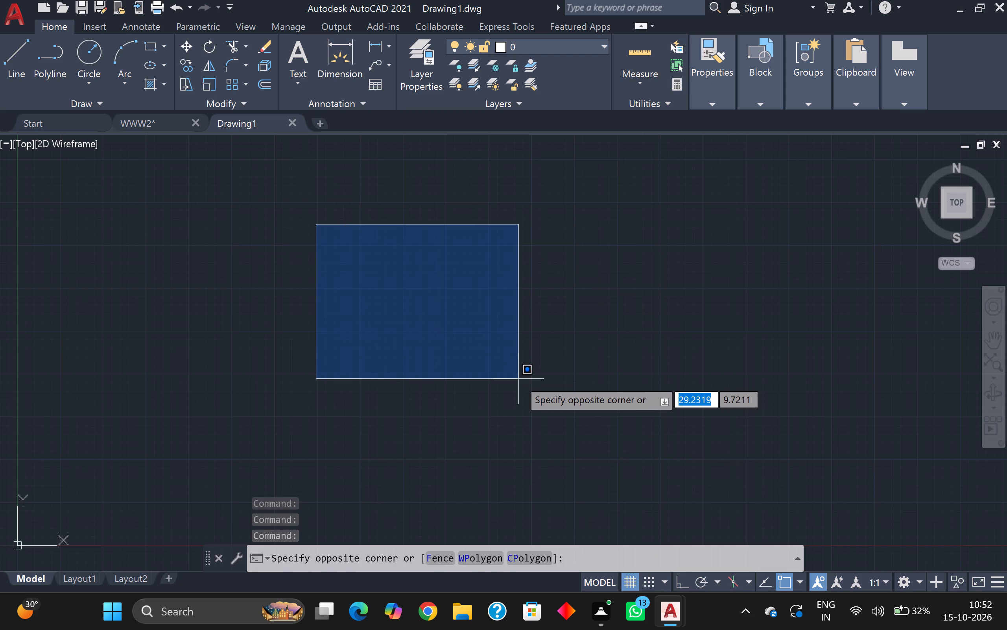
{"action": "key", "text": "v"}
{"action": "left_click", "coordinate": [518, 378]}
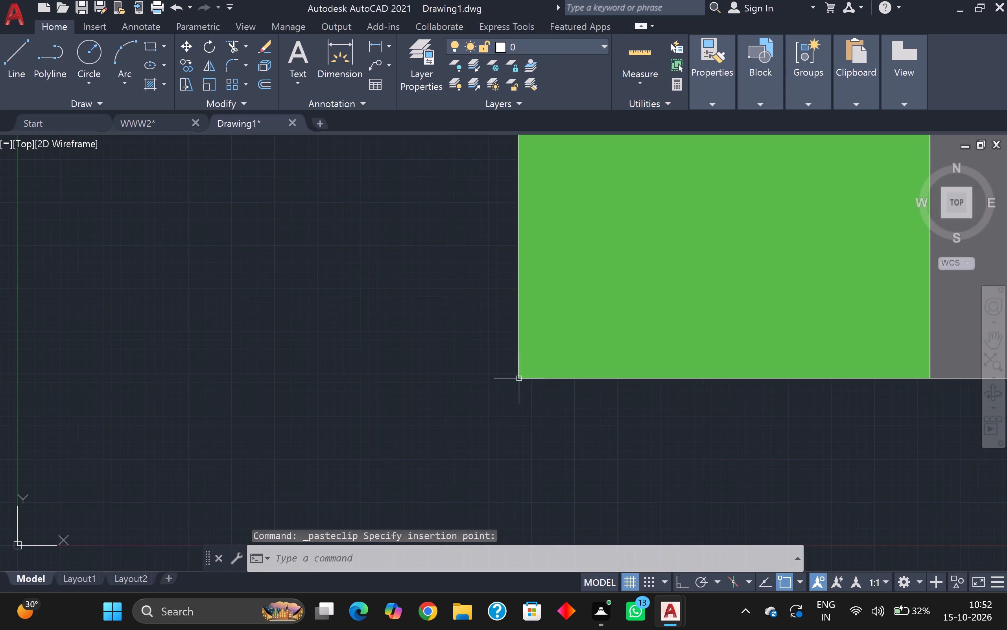
{"action": "scroll", "coordinate": [520, 377], "scroll_direction": "down", "scroll_amount": 10}
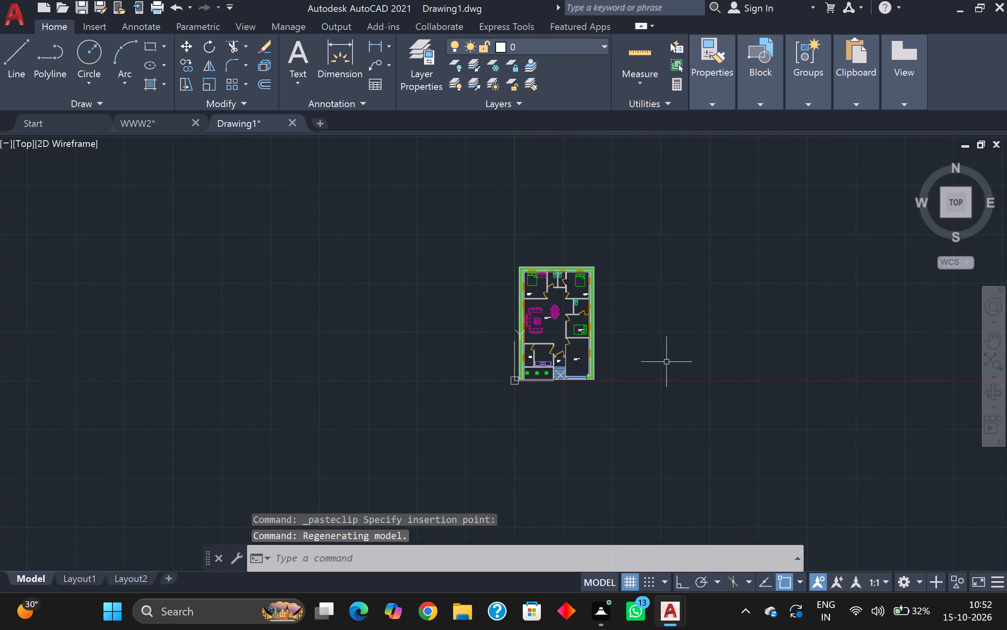
{"action": "scroll", "coordinate": [666, 361], "scroll_direction": "up", "scroll_amount": 1}
{"action": "middle_click", "coordinate": [666, 361]}
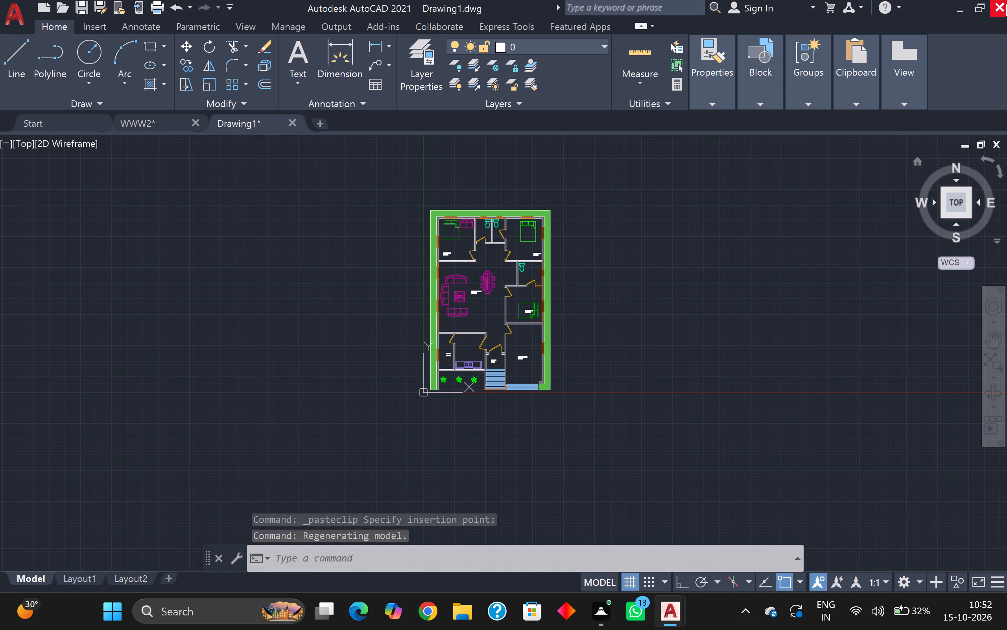
Quit the program, saving the new drawing in Documents as Plan 6.1 in AutoCAD 2018 Drawing format.
{"action": "left_click", "coordinate": [1006, 4]}
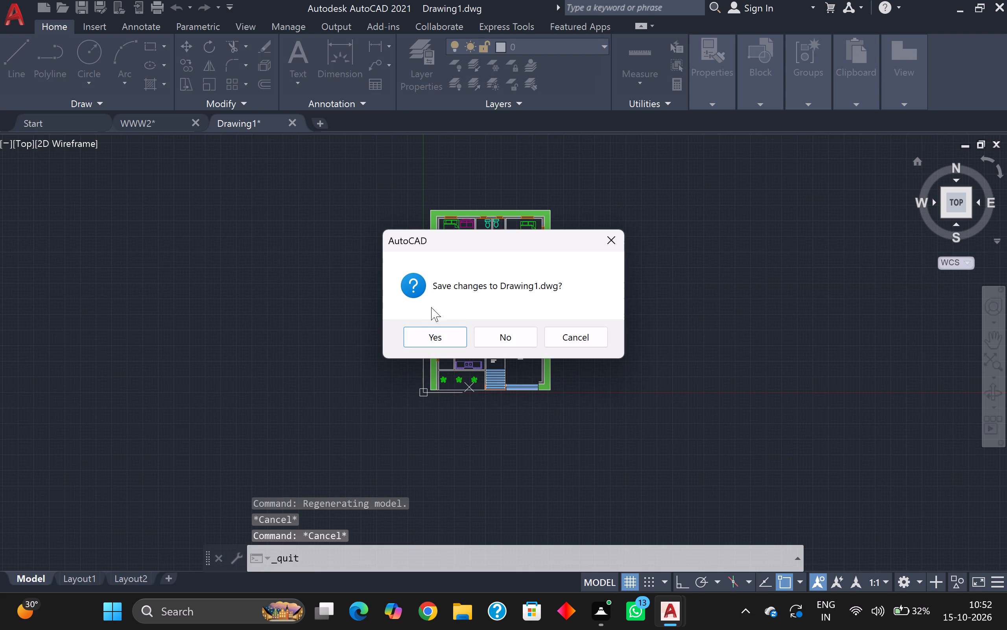
{"action": "left_click", "coordinate": [434, 332]}
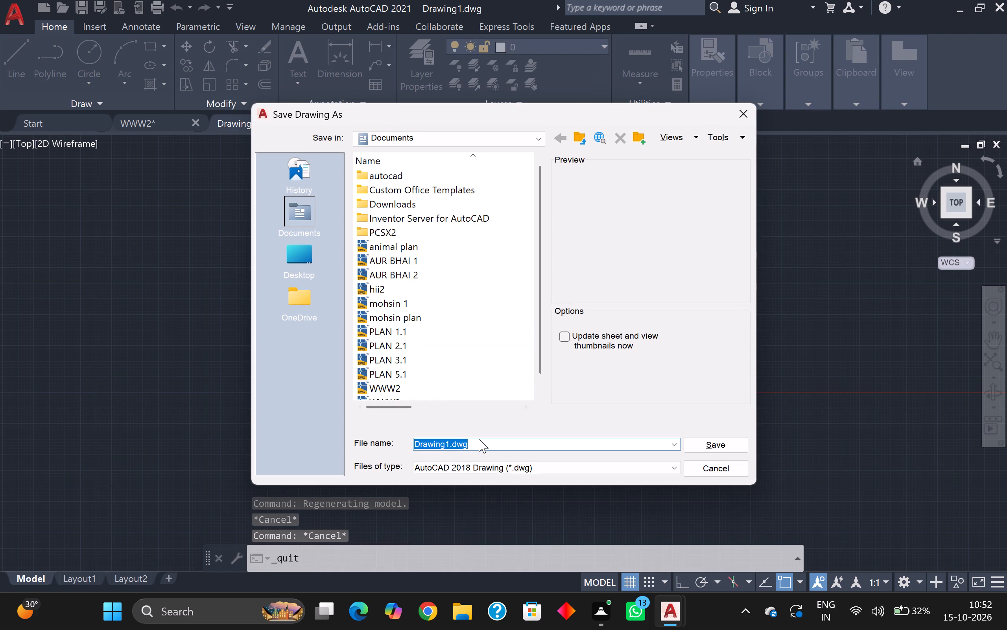
{"action": "left_click_drag", "start_coordinate": [479, 438], "coordinate": [385, 458]}
{"action": "key", "text": "BackSpace"}
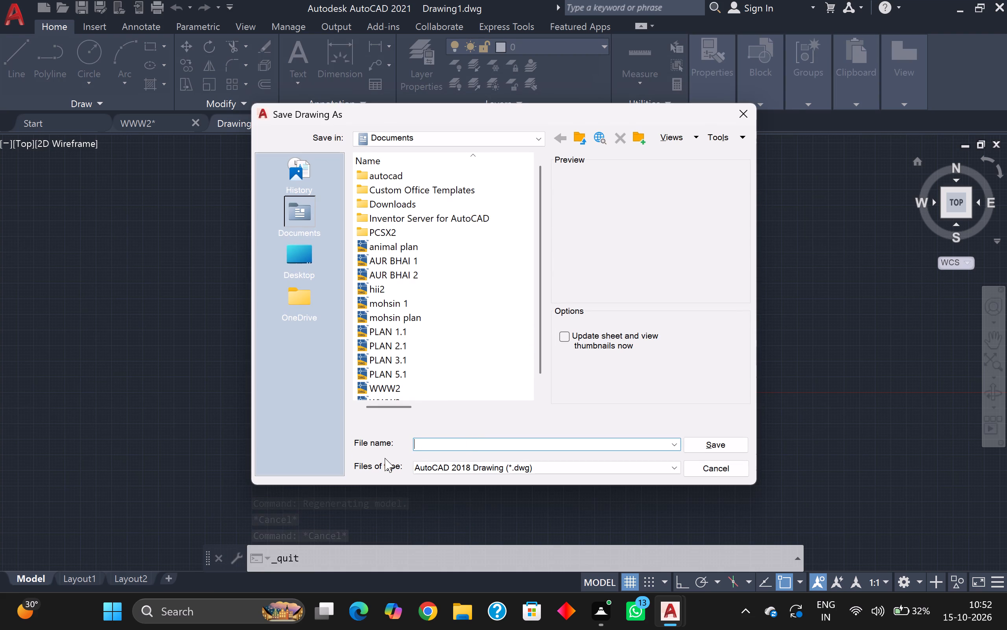
{"action": "key", "text": "p"}
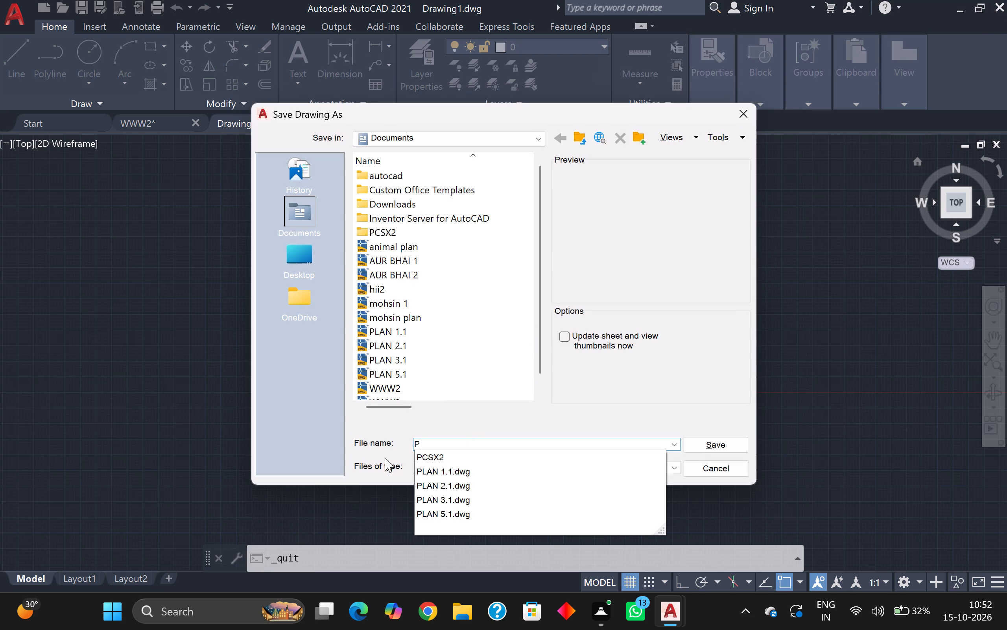
{"action": "type", "text": "lan"}
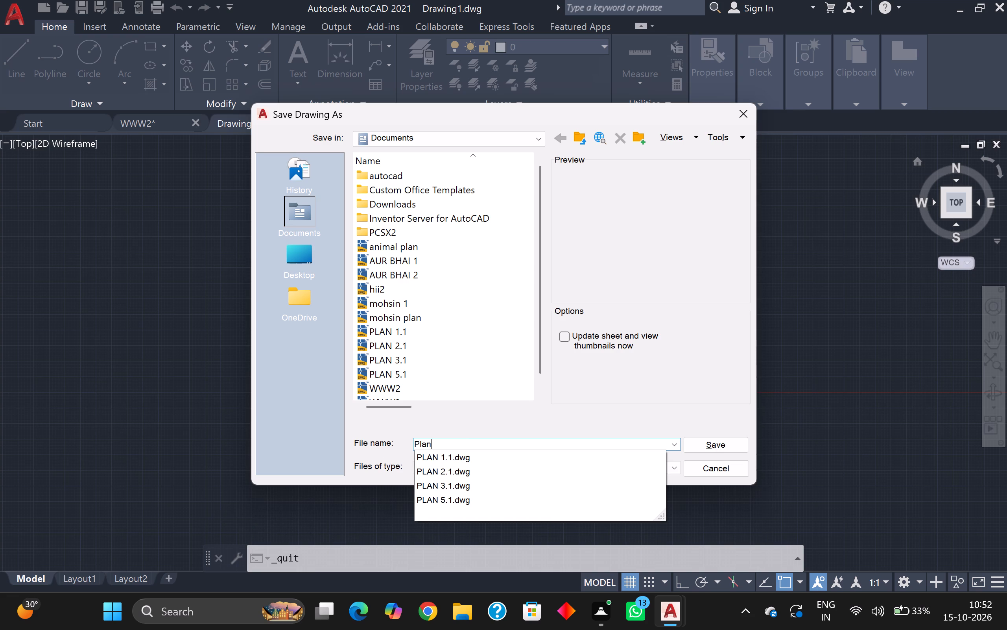
{"action": "key", "text": "space"}
{"action": "type", "text": "6.1"}
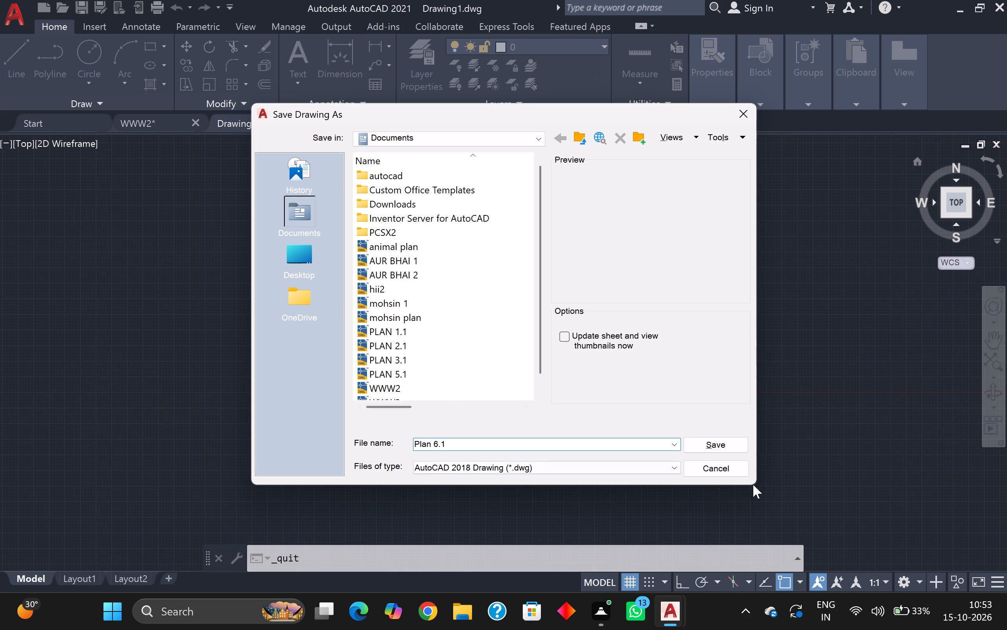
{"action": "left_click", "coordinate": [734, 440]}
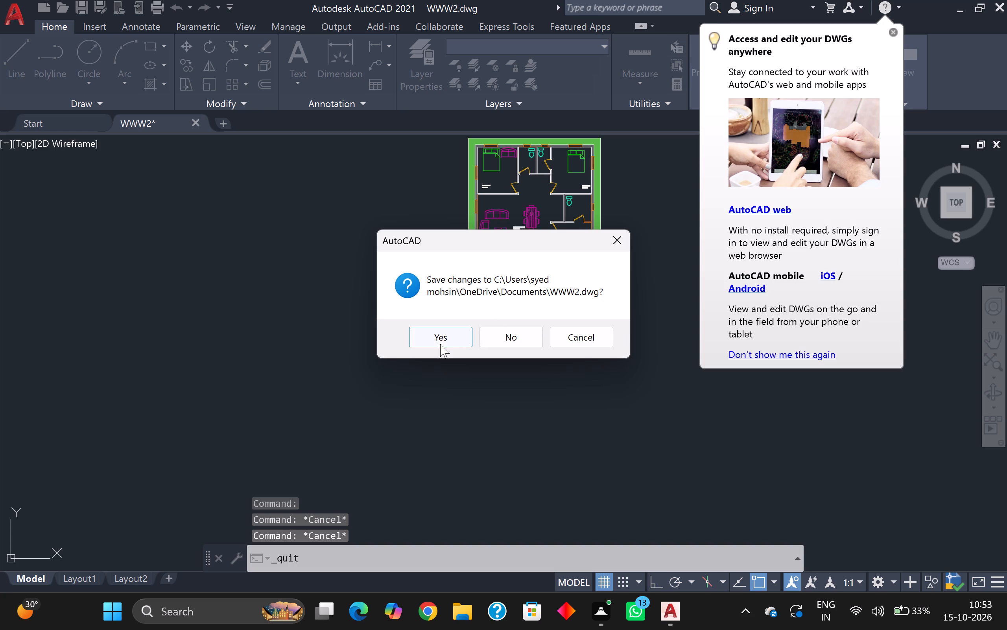
Save the changes to WWW2.dwg while quitting.
{"action": "left_click", "coordinate": [441, 341]}
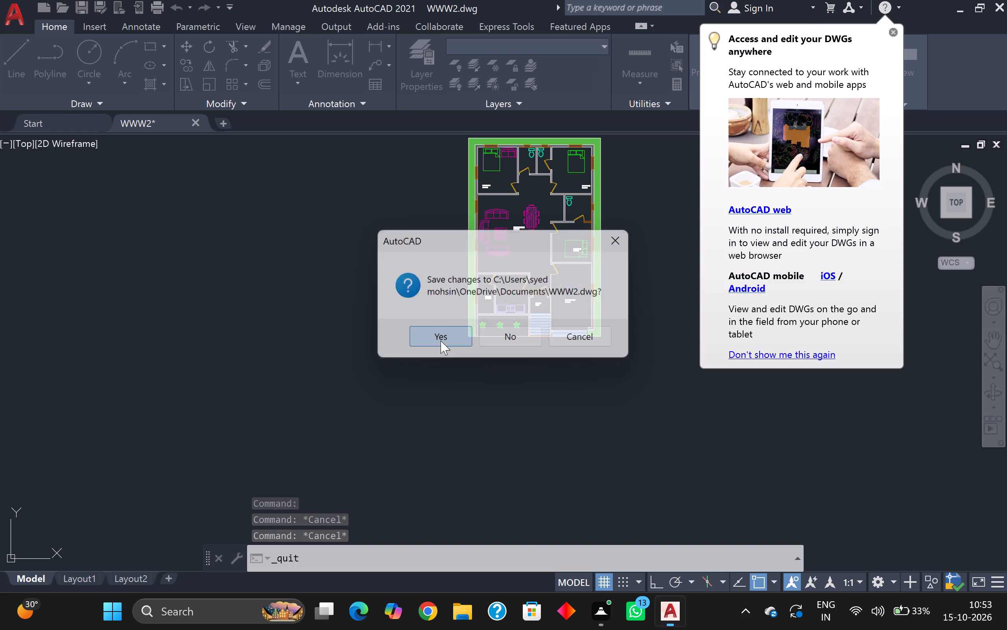